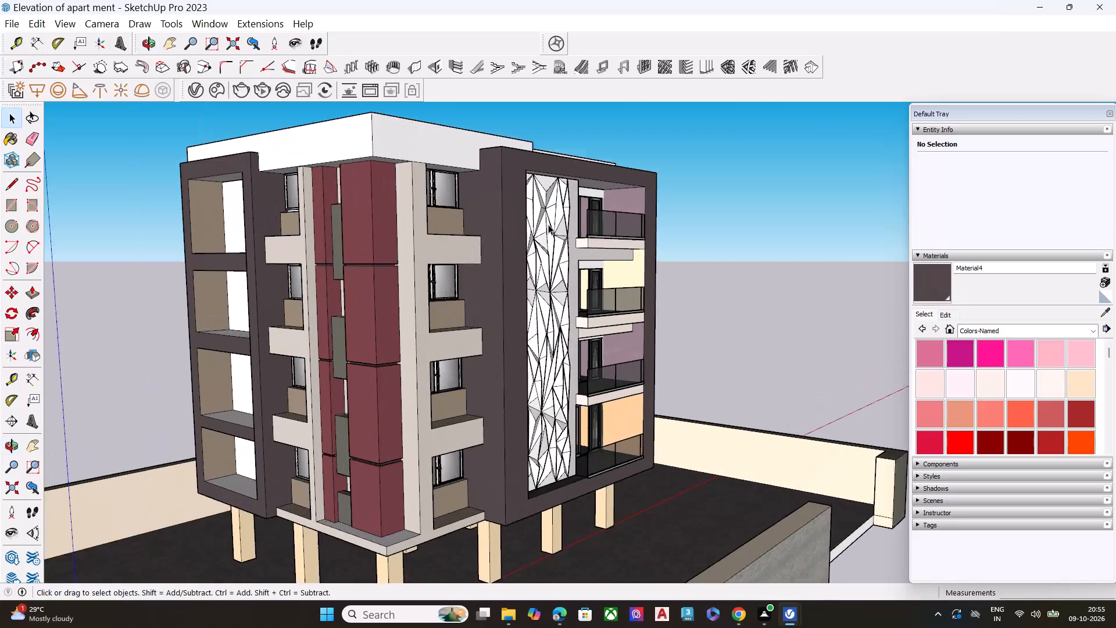
Paint the underside faces of the dark frame above the top-floor balcony with the 0034_Wheat colour.
middle_drag(582, 246, 425, 191)
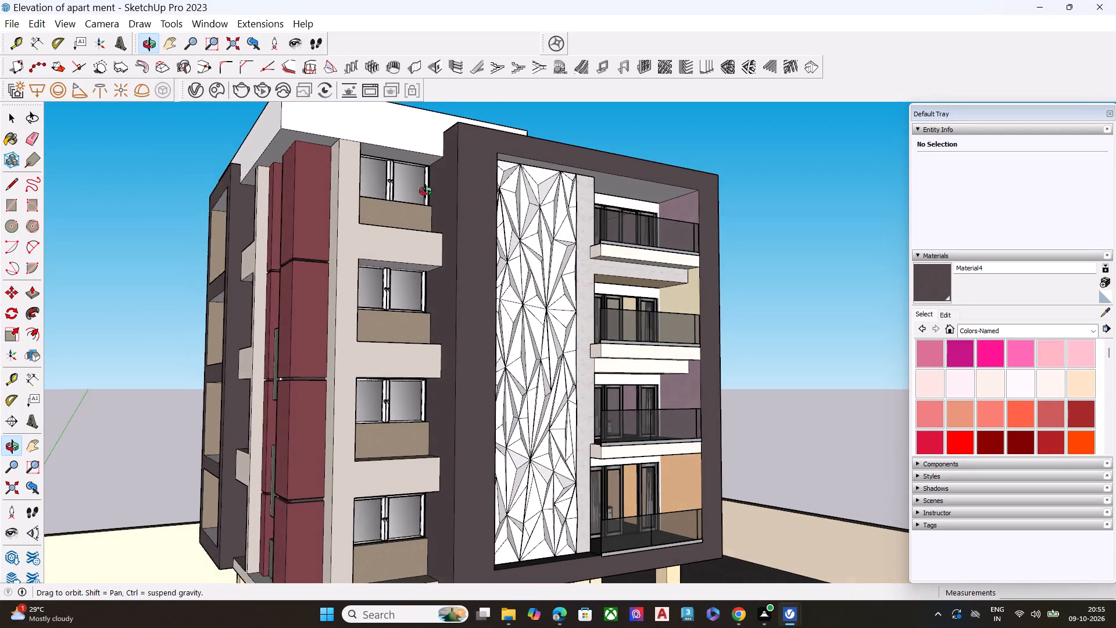
middle_drag(425, 191, 359, 198)
scroll(948, 412, down, 1)
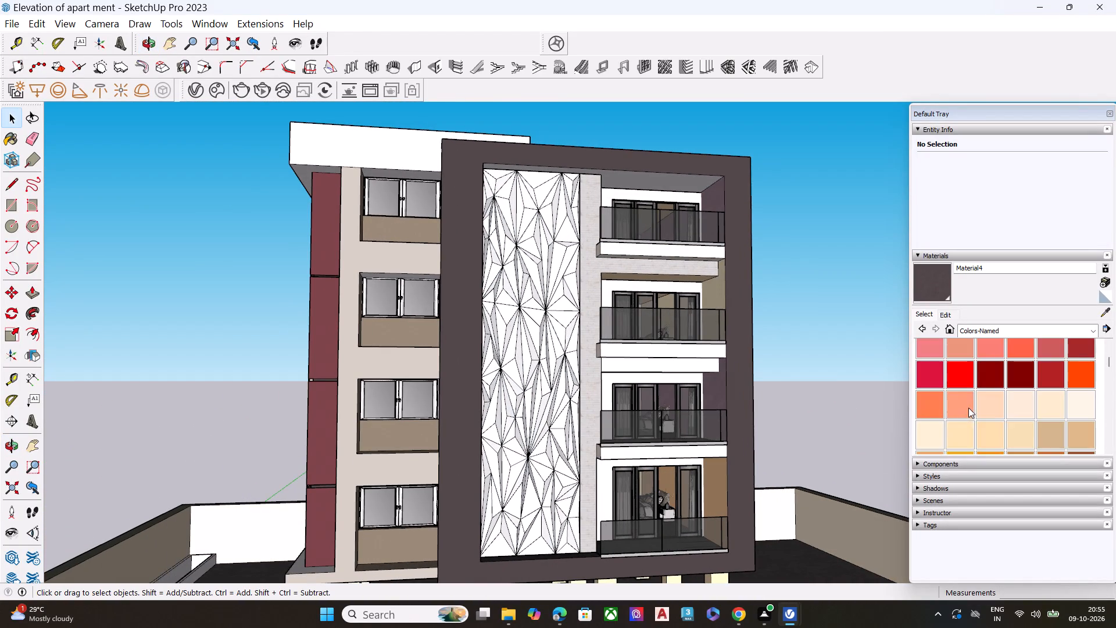
scroll(998, 422, down, 1)
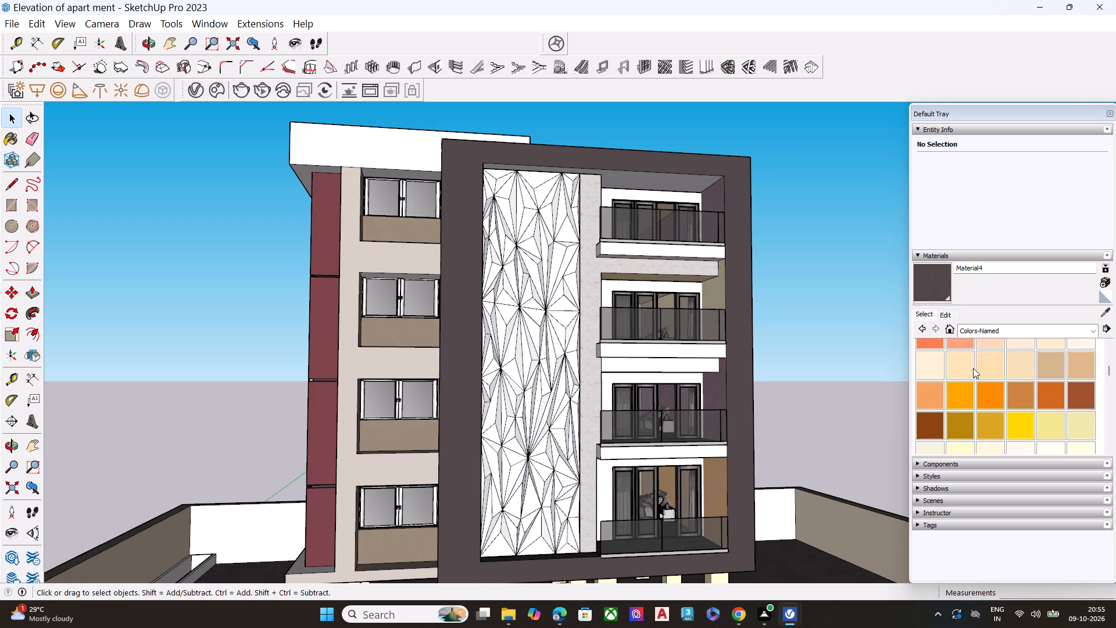
click(1015, 366)
scroll(674, 184, up, 8)
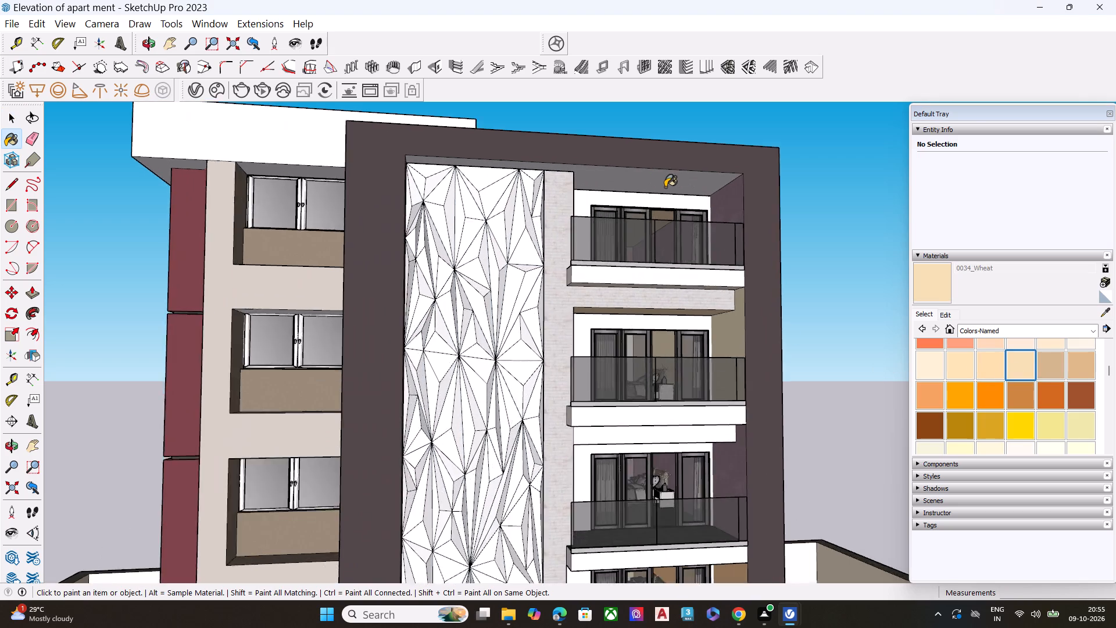
scroll(665, 187, up, 1)
middle_drag(665, 187, 675, 142)
click(670, 170)
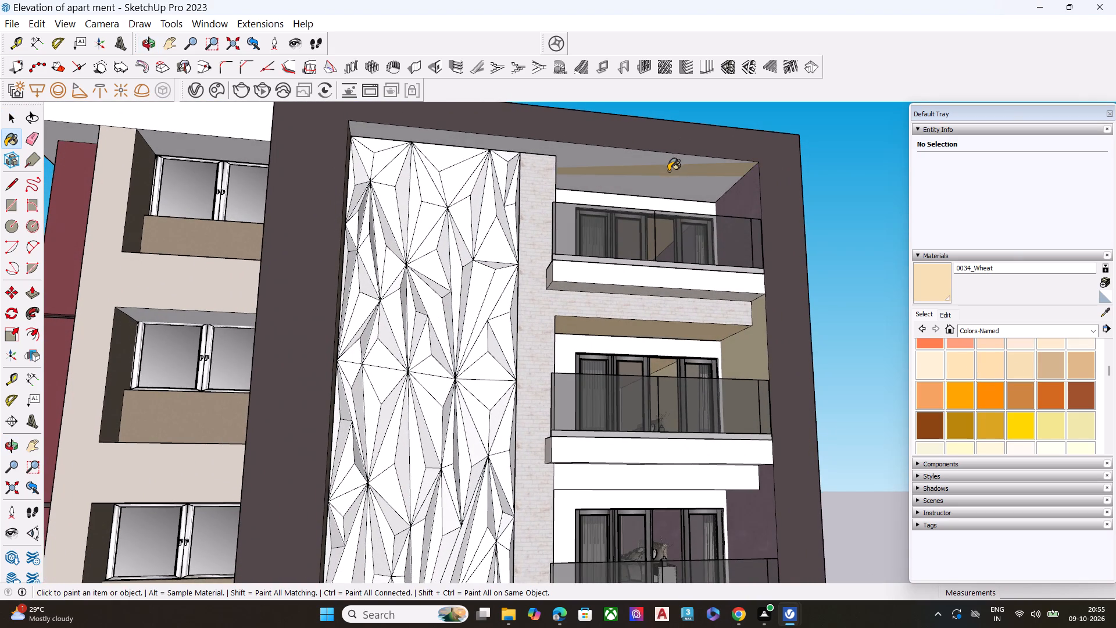
click(667, 181)
click(677, 193)
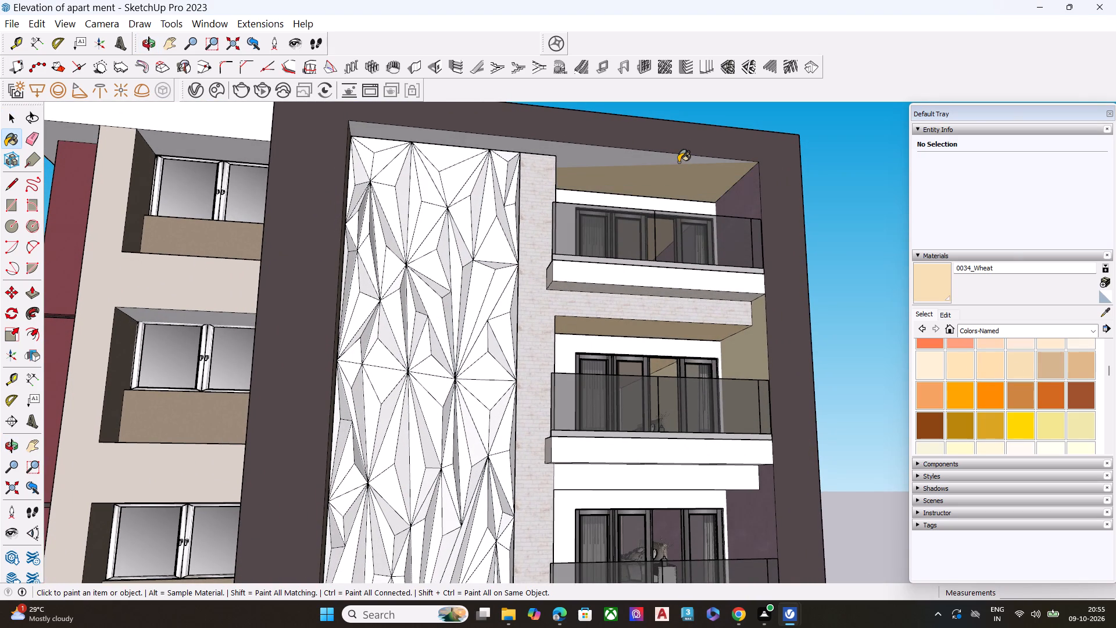
click(678, 162)
middle_drag(621, 295, 636, 228)
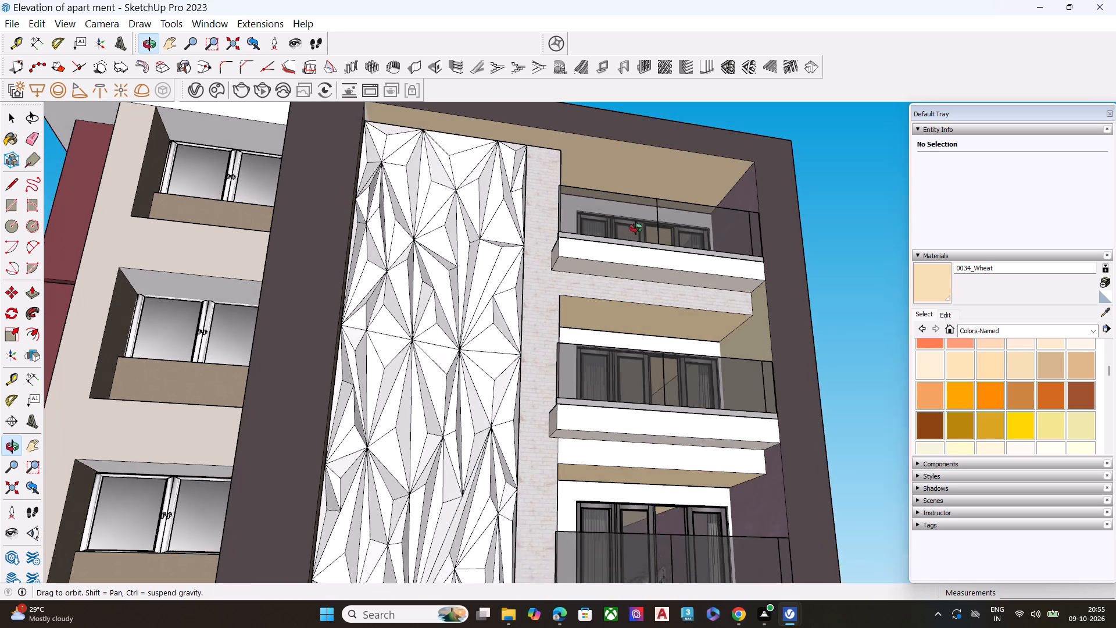
middle_drag(636, 228, 640, 222)
scroll(640, 255, down, 8)
scroll(624, 416, up, 2)
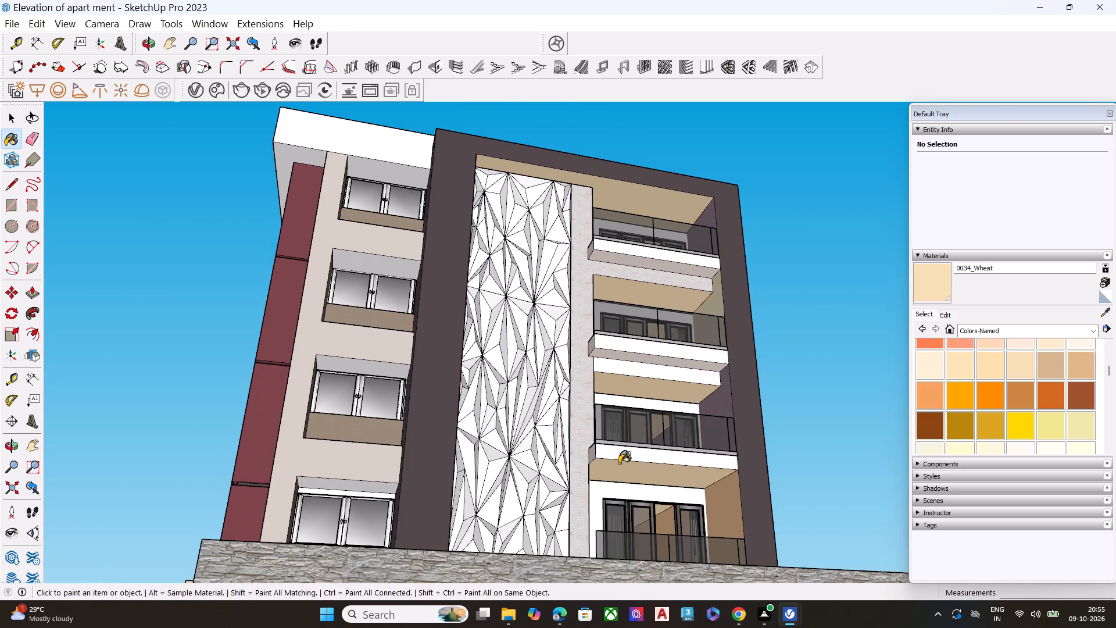
scroll(619, 463, up, 3)
key(space)
click(878, 306)
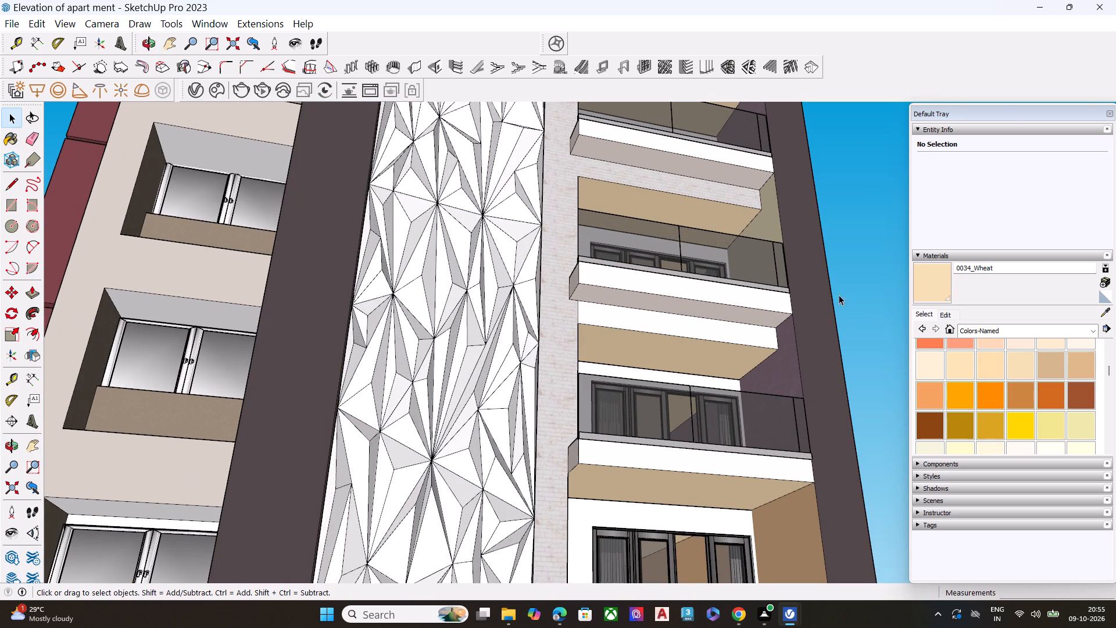
Examine the balcony facade, the red corner columns and the open-bay side of the apartment building.
middle_drag(842, 230, 768, 434)
scroll(720, 327, down, 2)
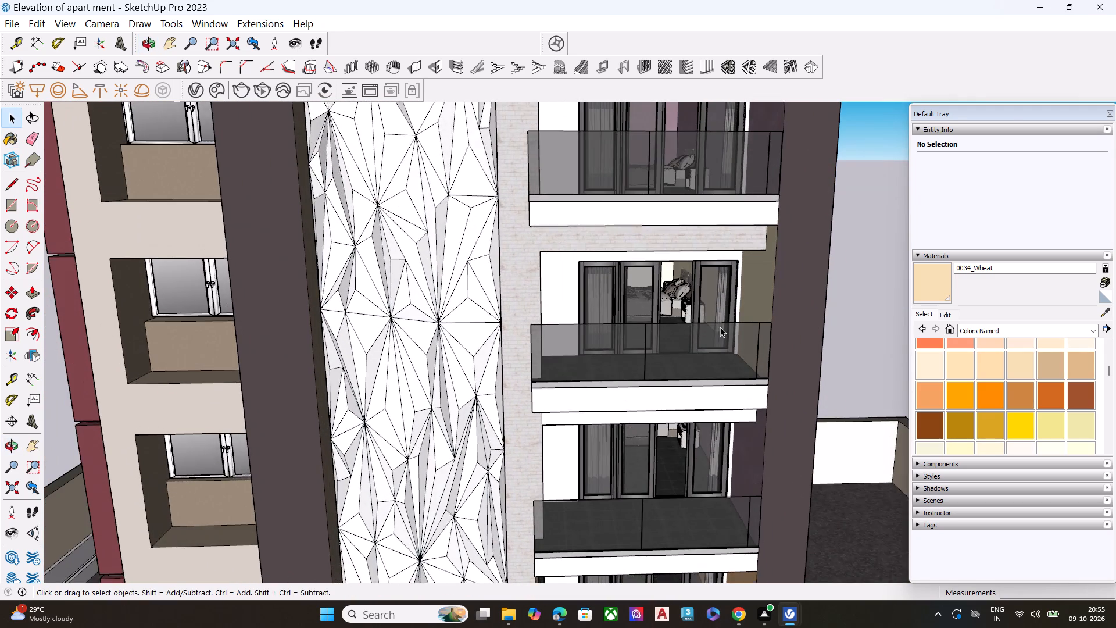
scroll(720, 327, down, 7)
scroll(546, 324, down, 2)
middle_drag(468, 338, 602, 344)
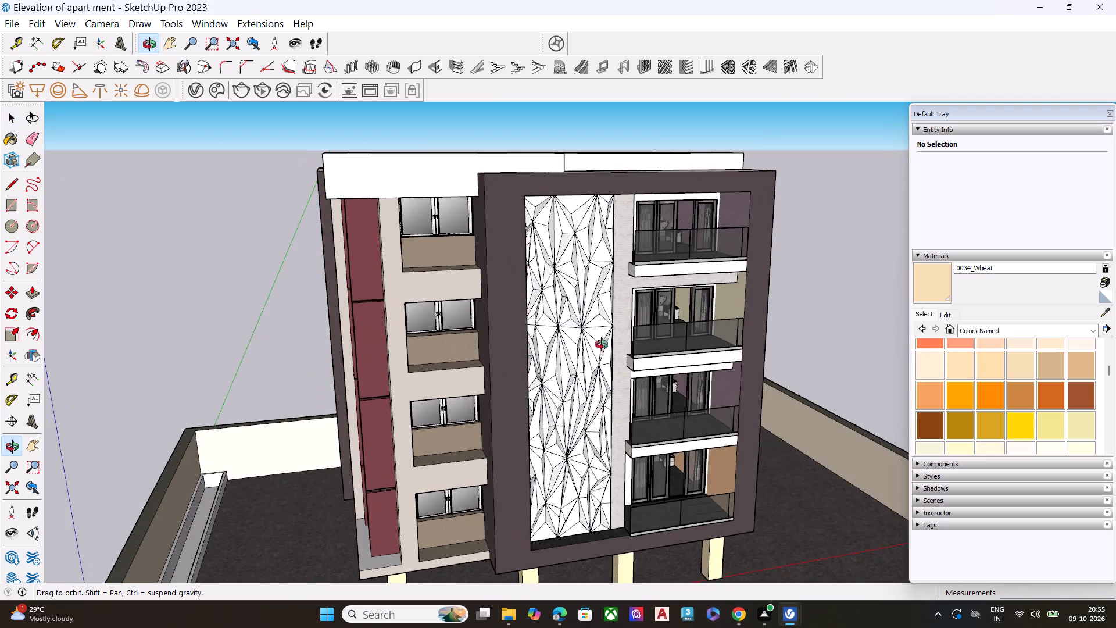
middle_drag(602, 344, 777, 345)
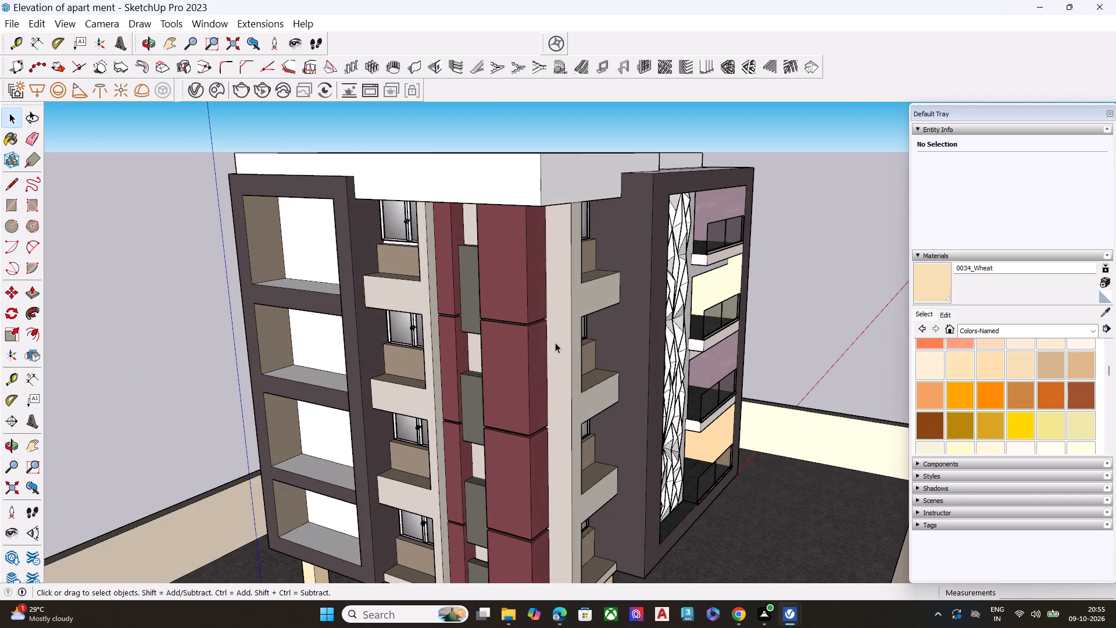
scroll(463, 308, up, 10)
scroll(384, 248, up, 7)
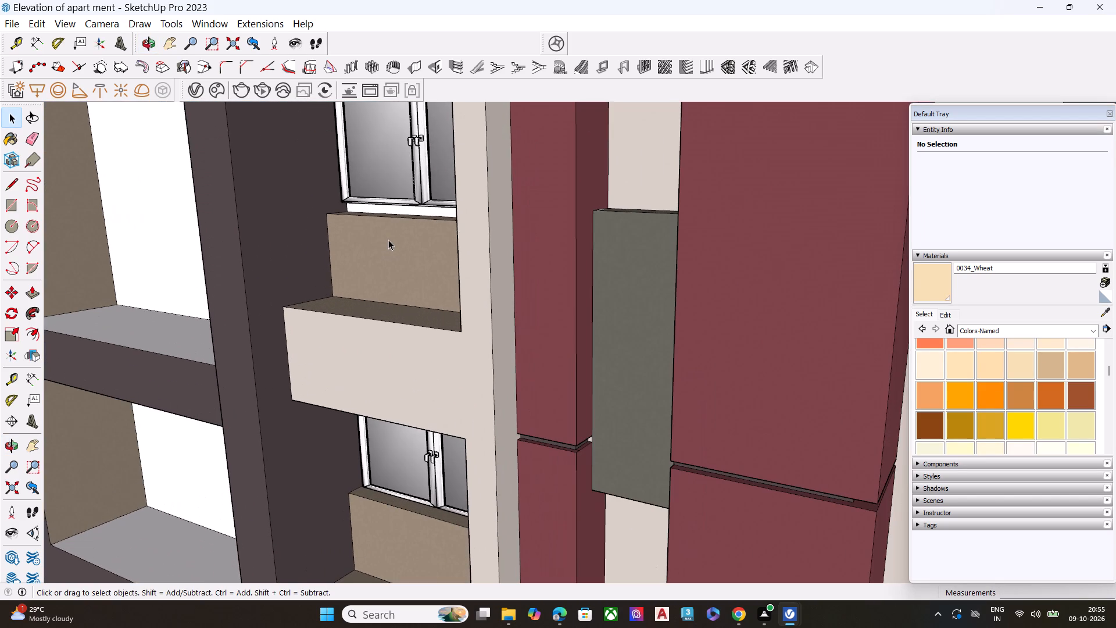
scroll(388, 240, down, 2)
middle_drag(392, 240, 488, 254)
scroll(484, 254, down, 3)
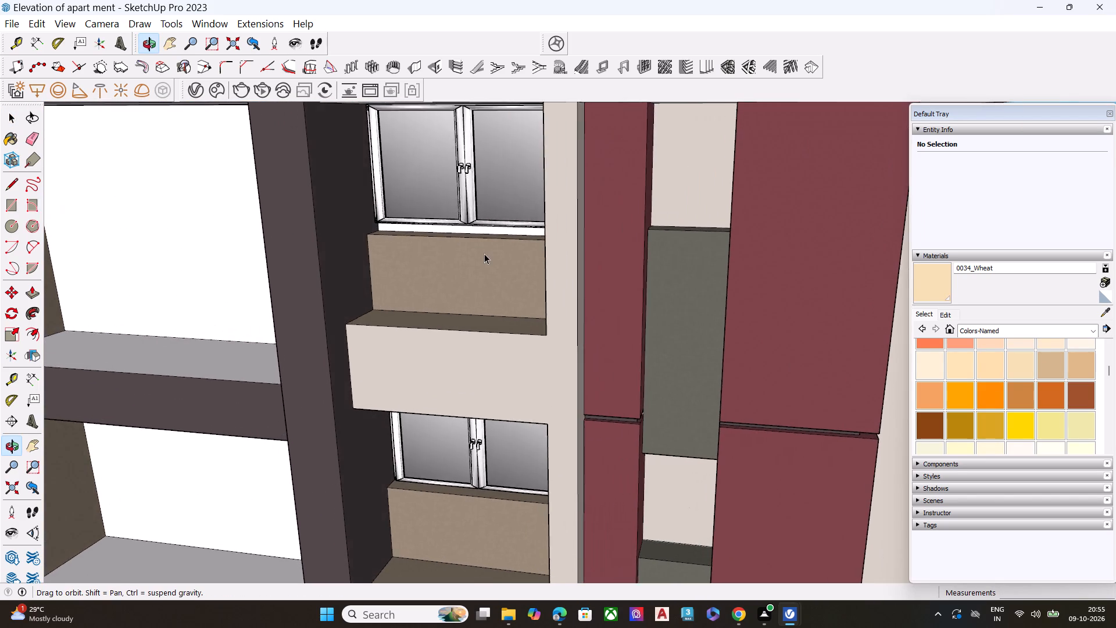
scroll(484, 254, down, 5)
scroll(484, 254, up, 1)
scroll(484, 254, down, 18)
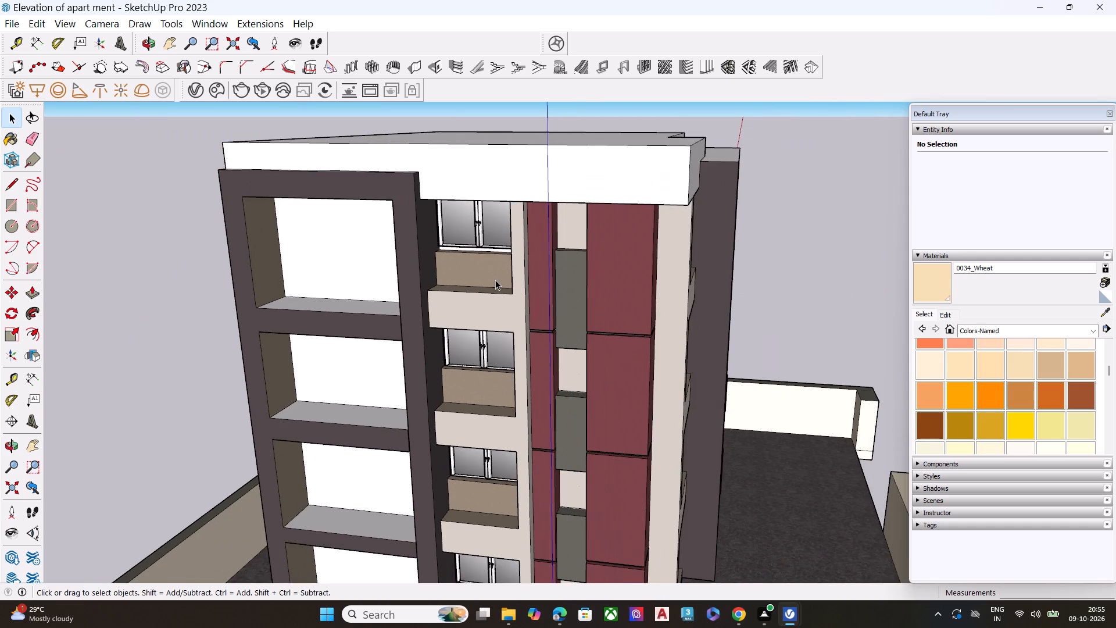
scroll(495, 280, down, 7)
middle_drag(641, 362, 463, 337)
middle_drag(760, 269, 606, 276)
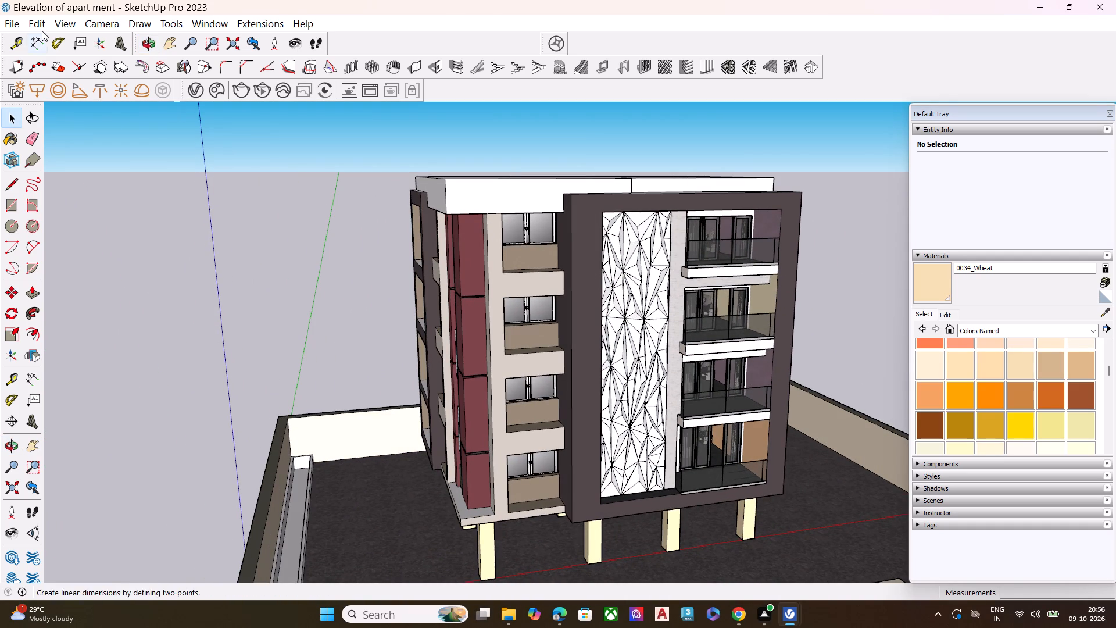
Browse the Downloads folder, including the kitchen+sink+48 (1) subfolder, for a file to import into the model.
click(12, 26)
click(114, 269)
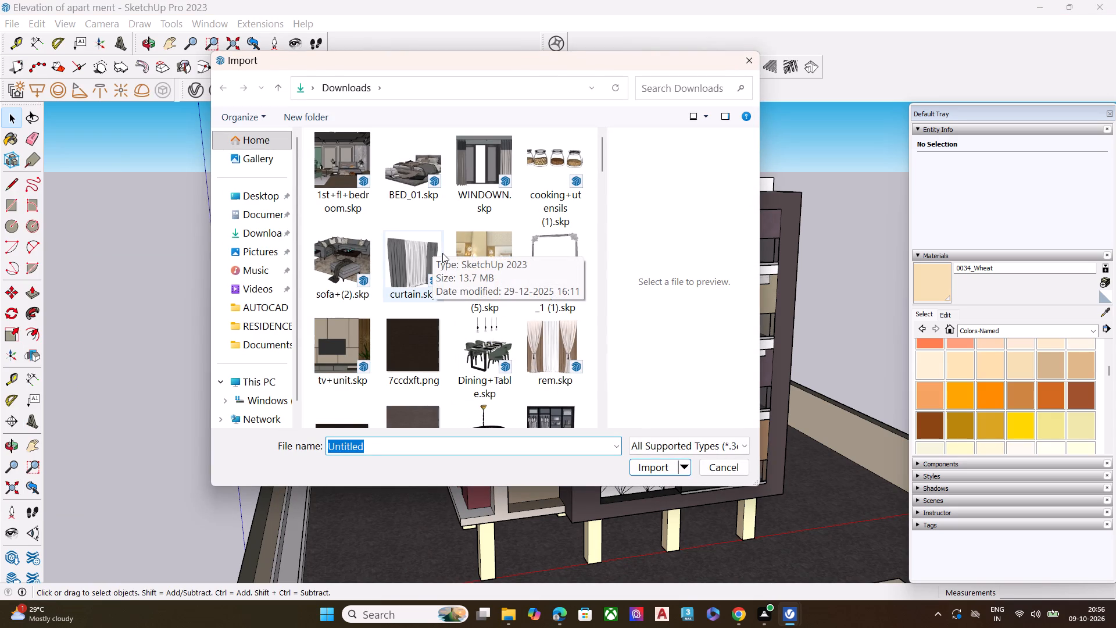
scroll(390, 331, down, 2)
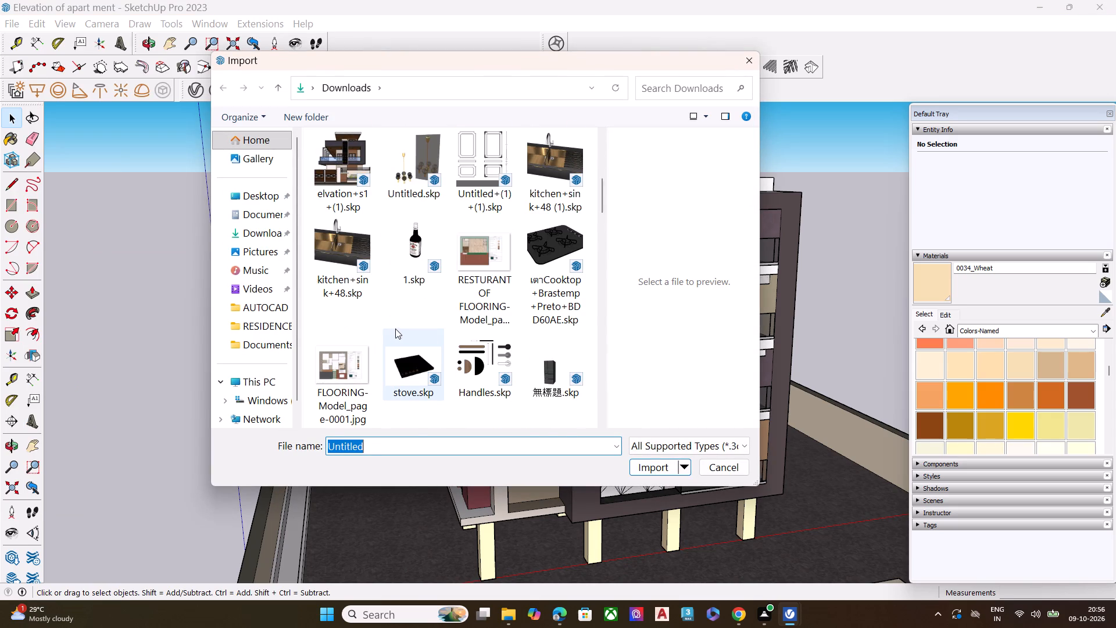
scroll(426, 313, down, 3)
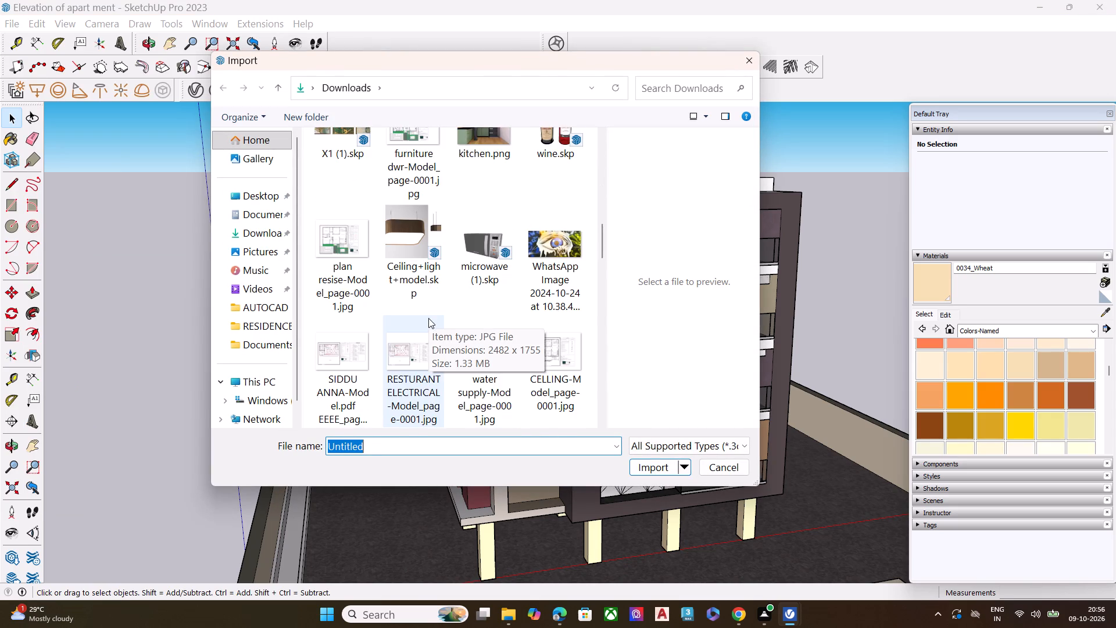
scroll(429, 320, down, 4)
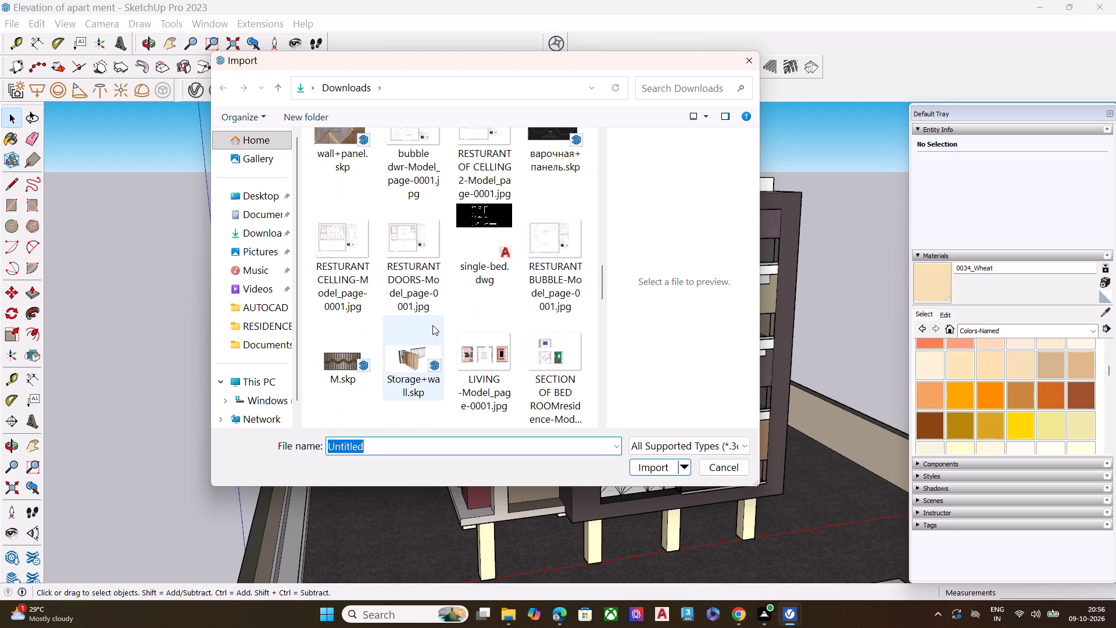
scroll(432, 325, up, 1)
scroll(432, 325, down, 2)
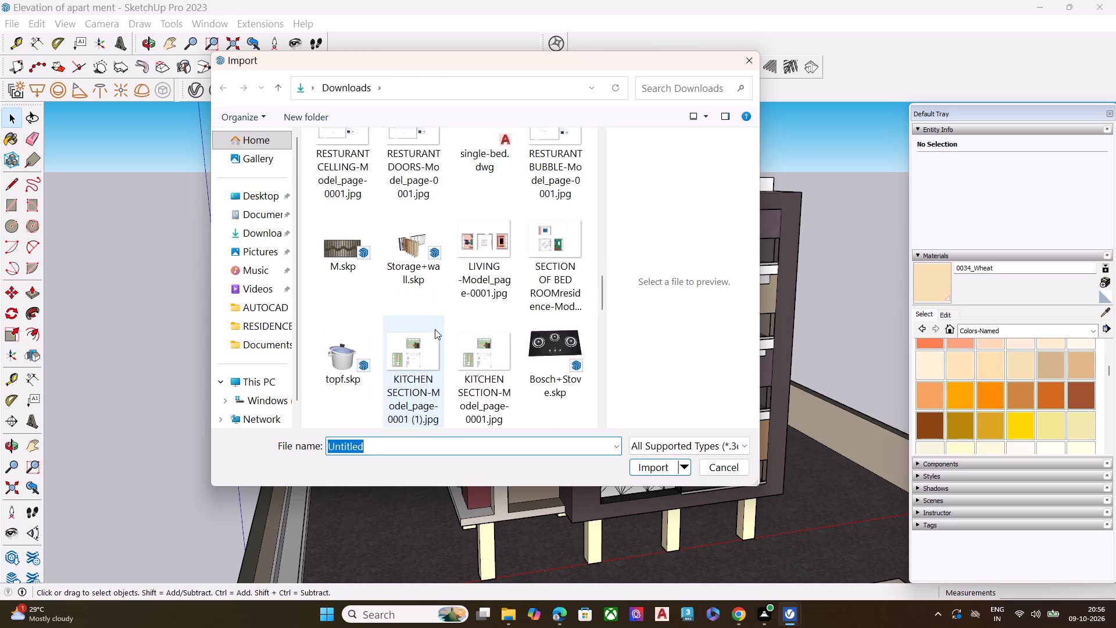
scroll(438, 326, down, 2)
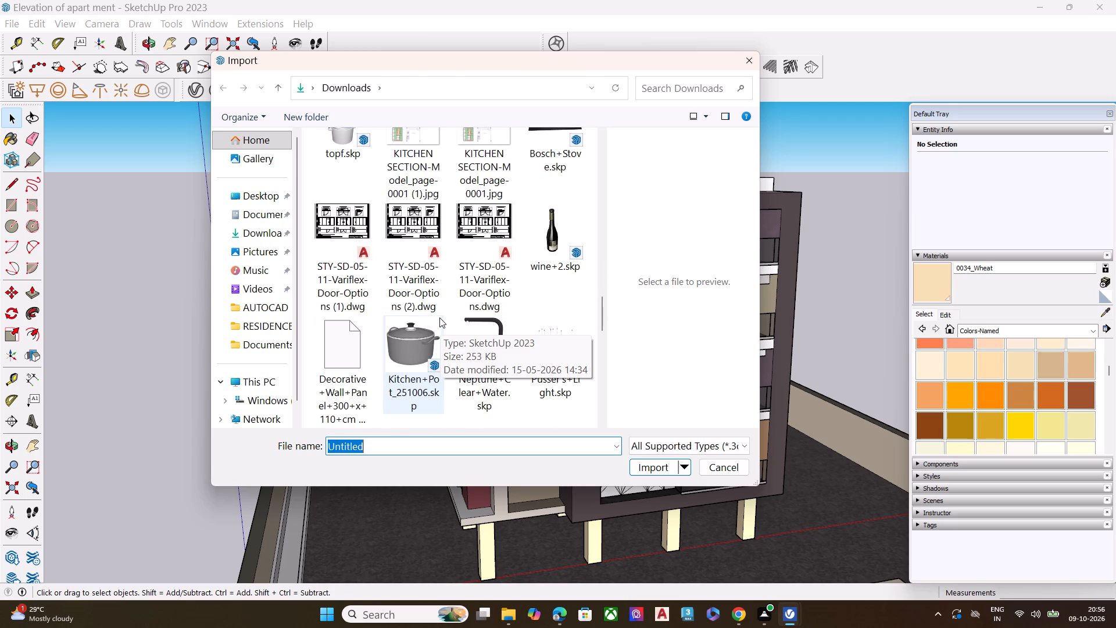
scroll(439, 317, down, 2)
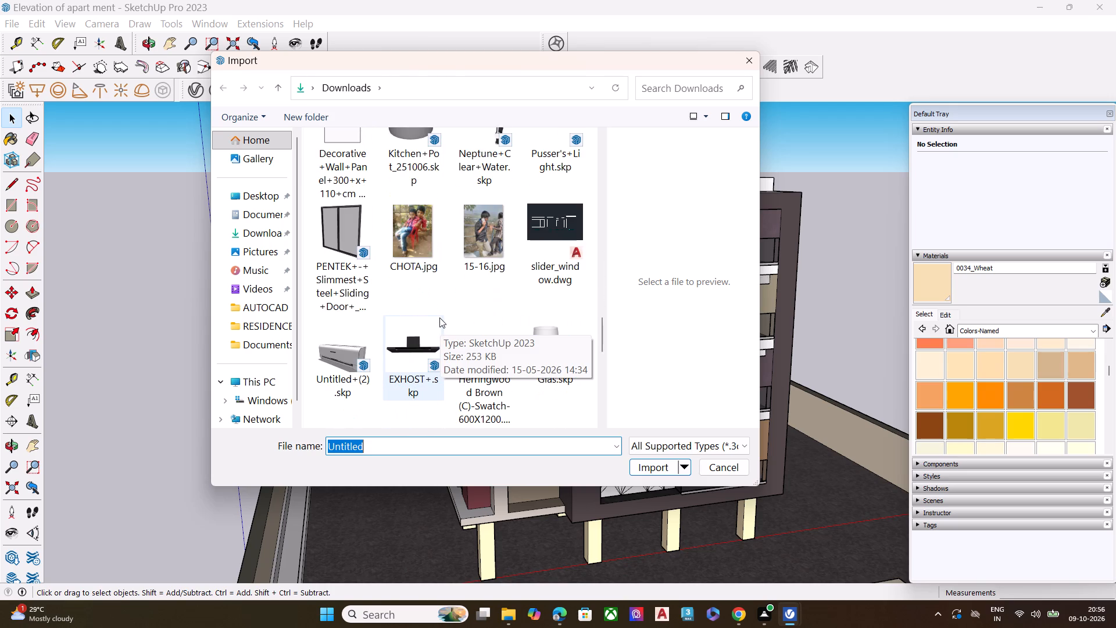
scroll(440, 317, down, 2)
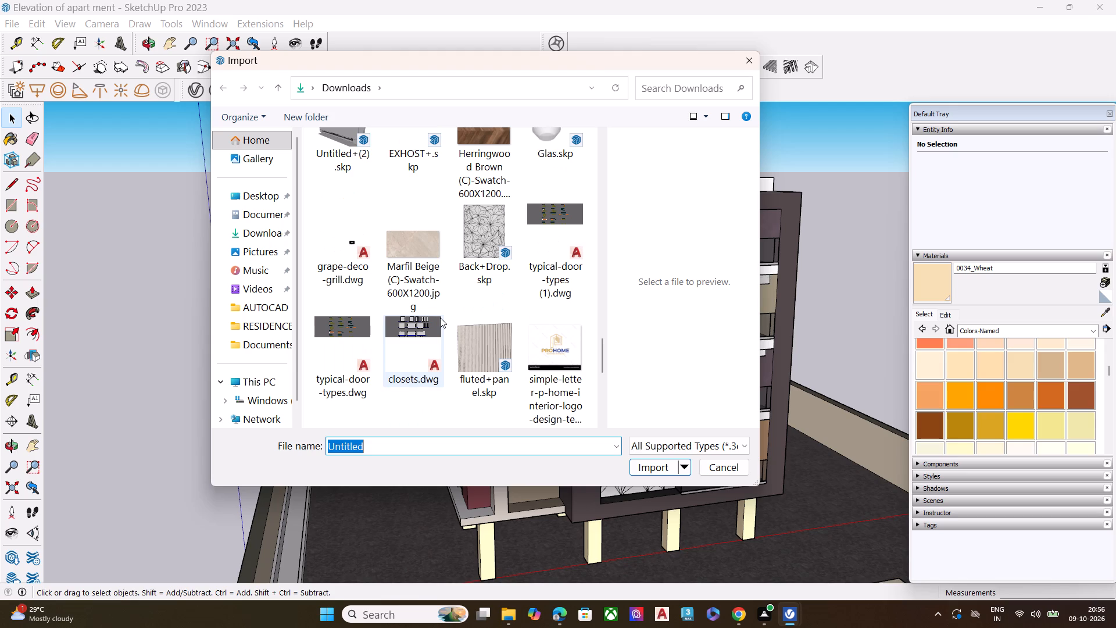
scroll(440, 317, down, 1)
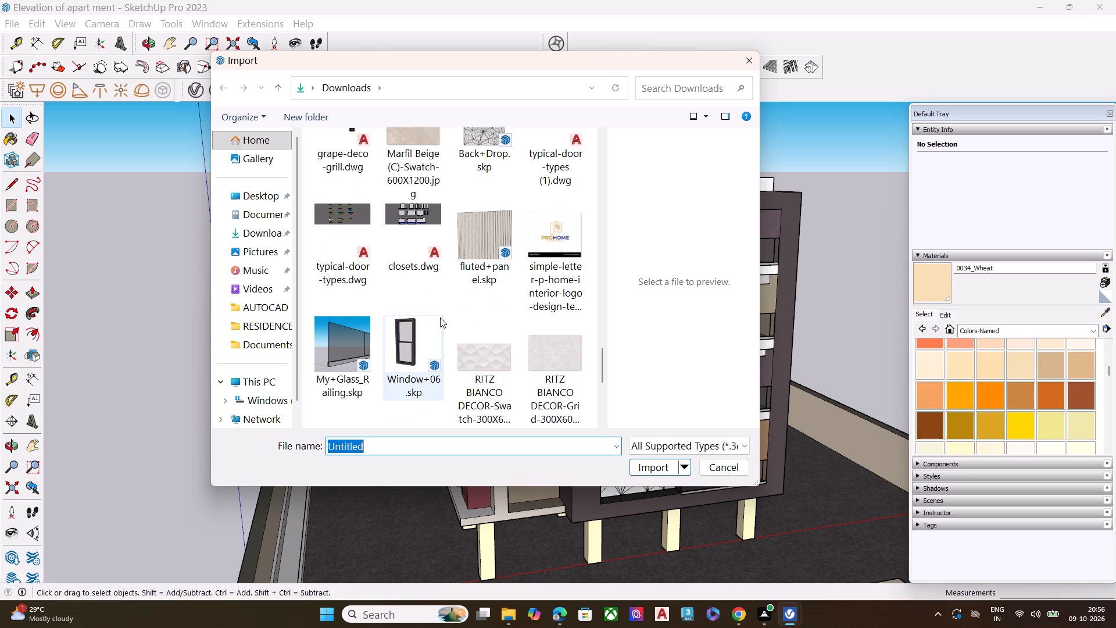
scroll(440, 317, down, 2)
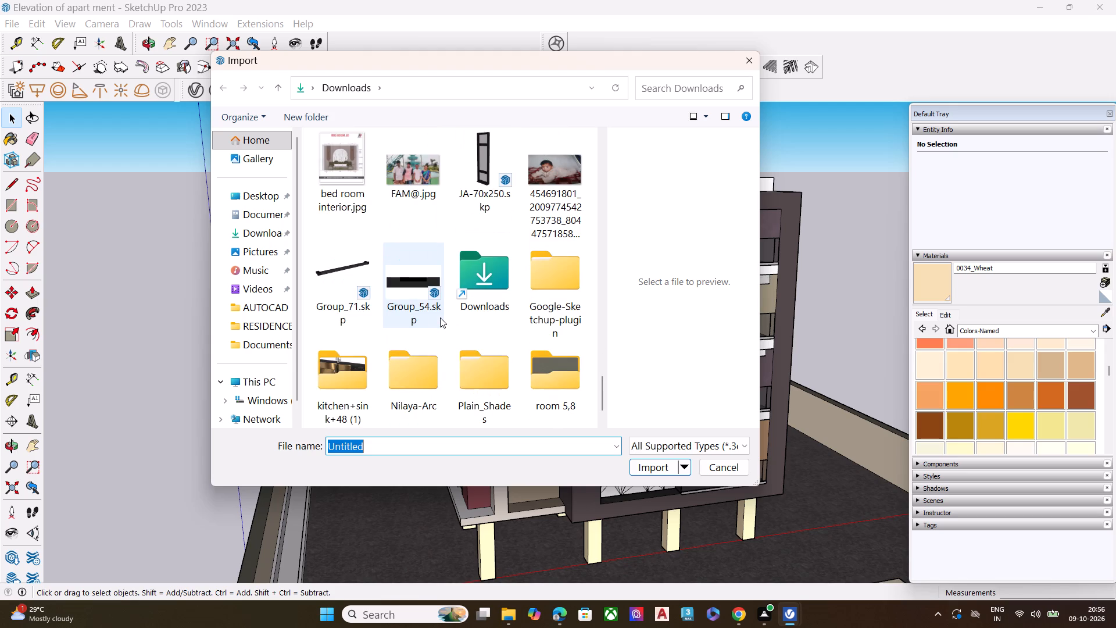
scroll(440, 317, down, 2)
scroll(440, 317, up, 2)
scroll(440, 317, down, 4)
double_click(363, 299)
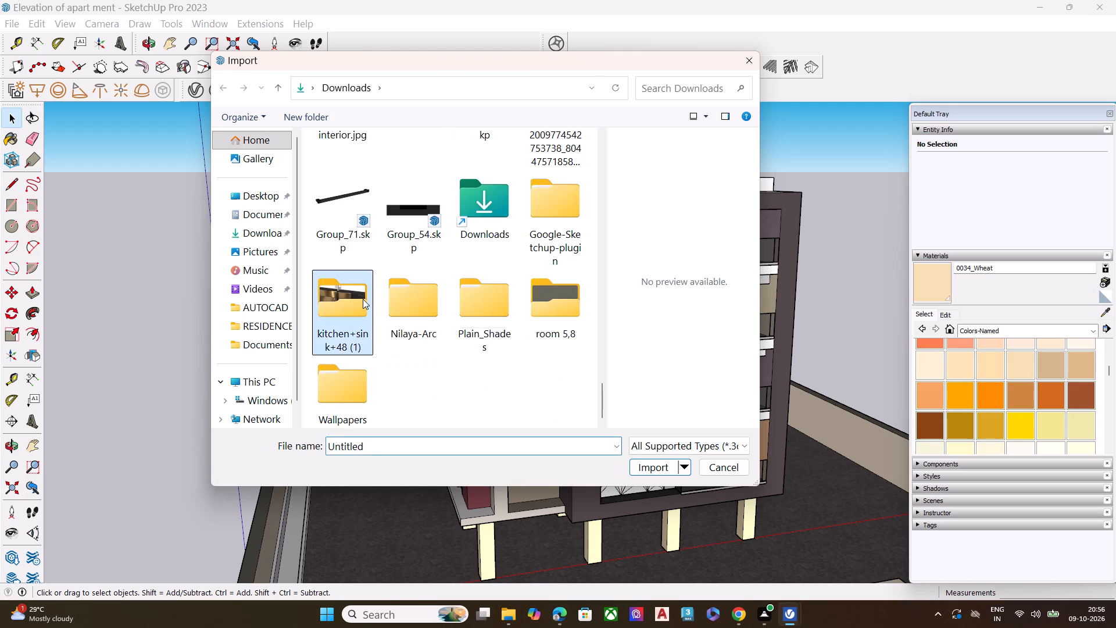
click(217, 93)
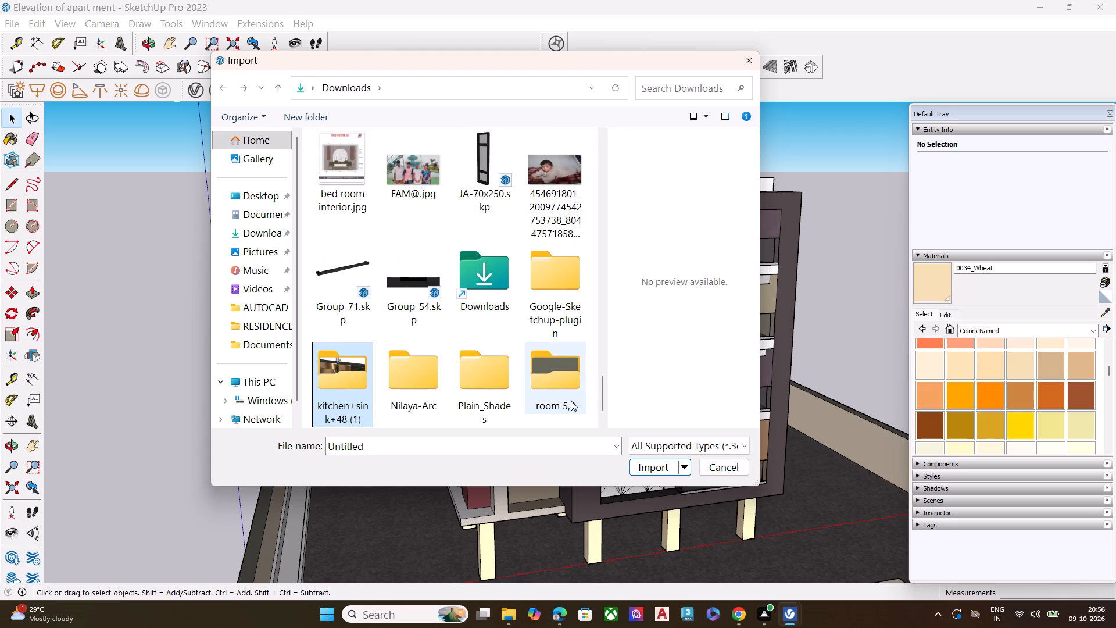
scroll(577, 396, down, 2)
click(742, 62)
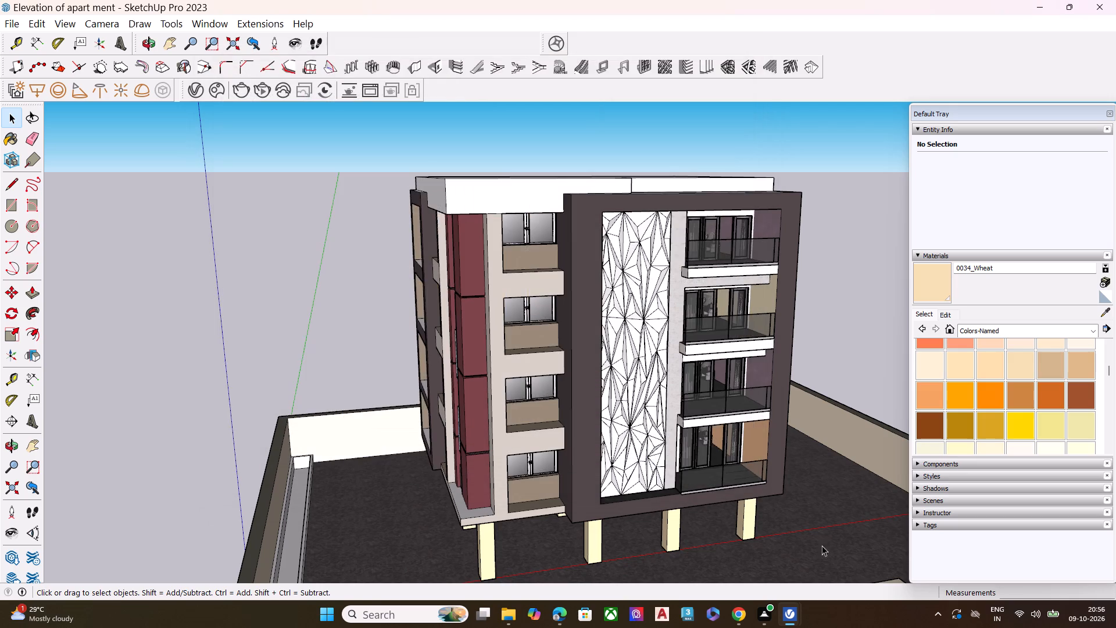
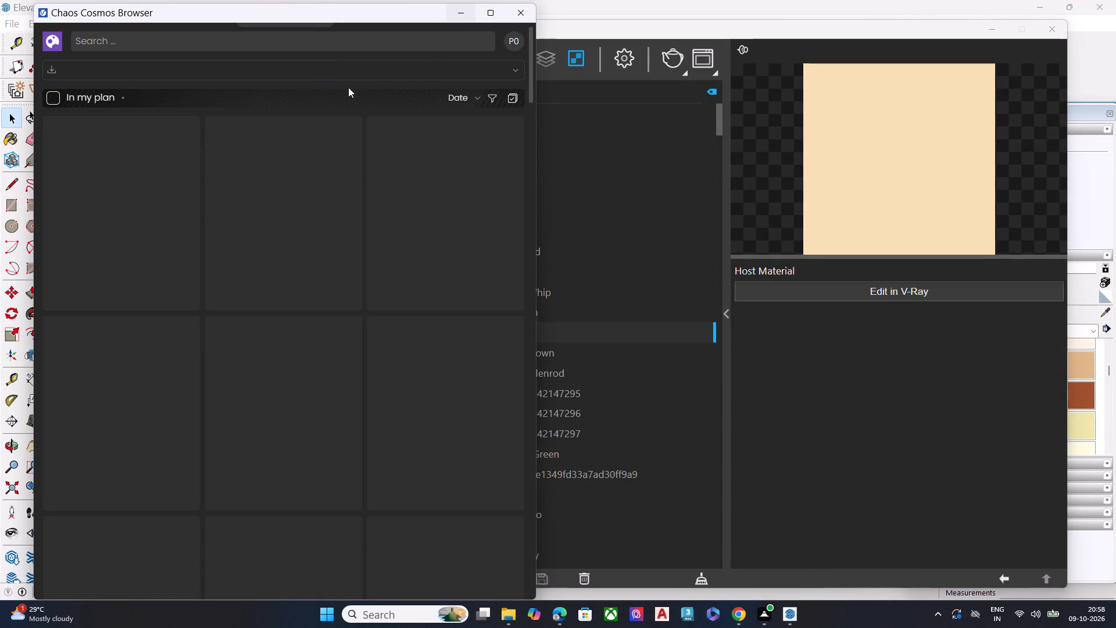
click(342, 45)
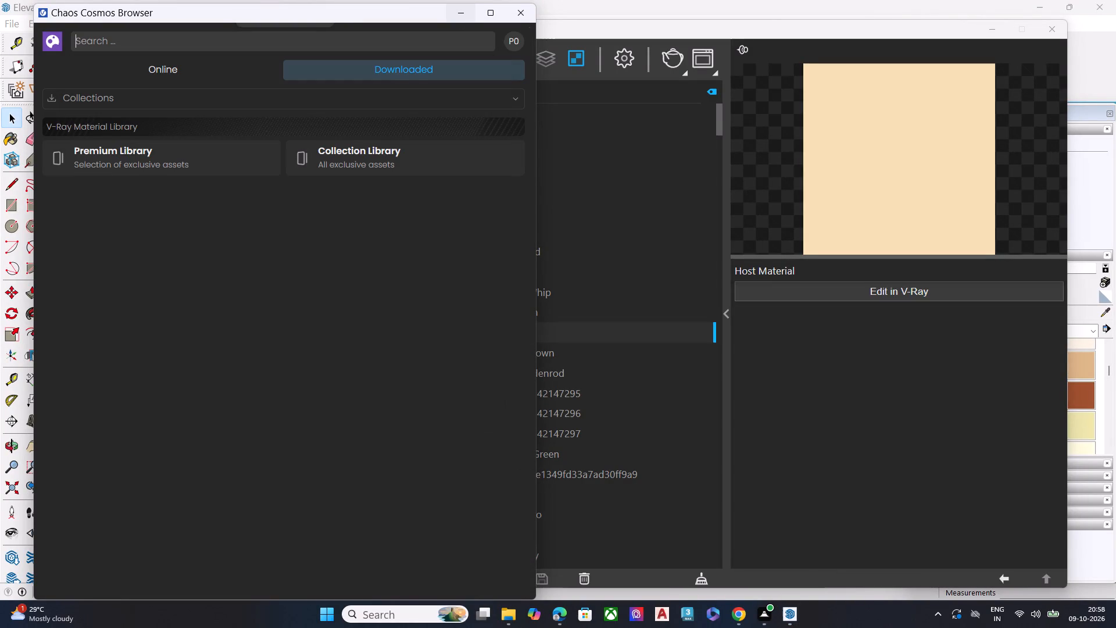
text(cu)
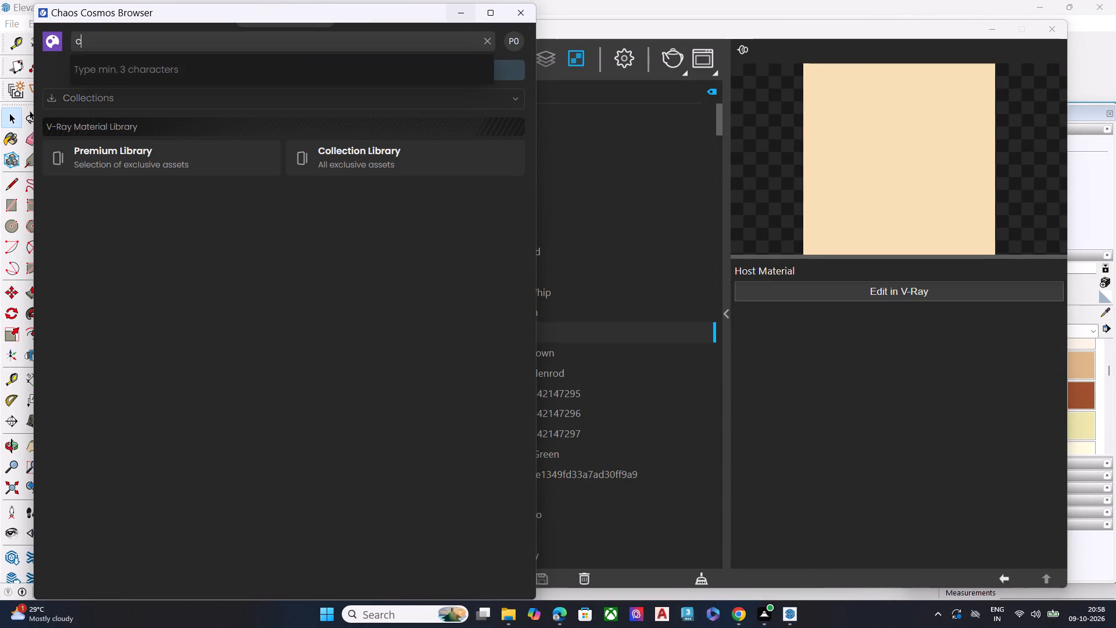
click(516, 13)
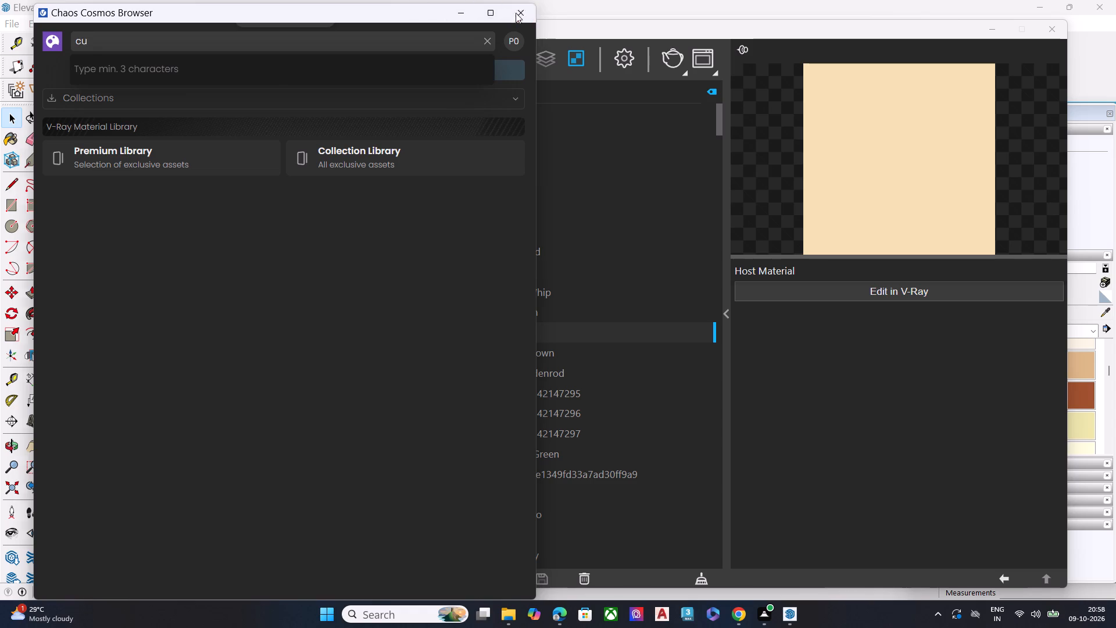
Switch to 3D Warehouse in Chrome and search the models for "curtain and window".
click(745, 618)
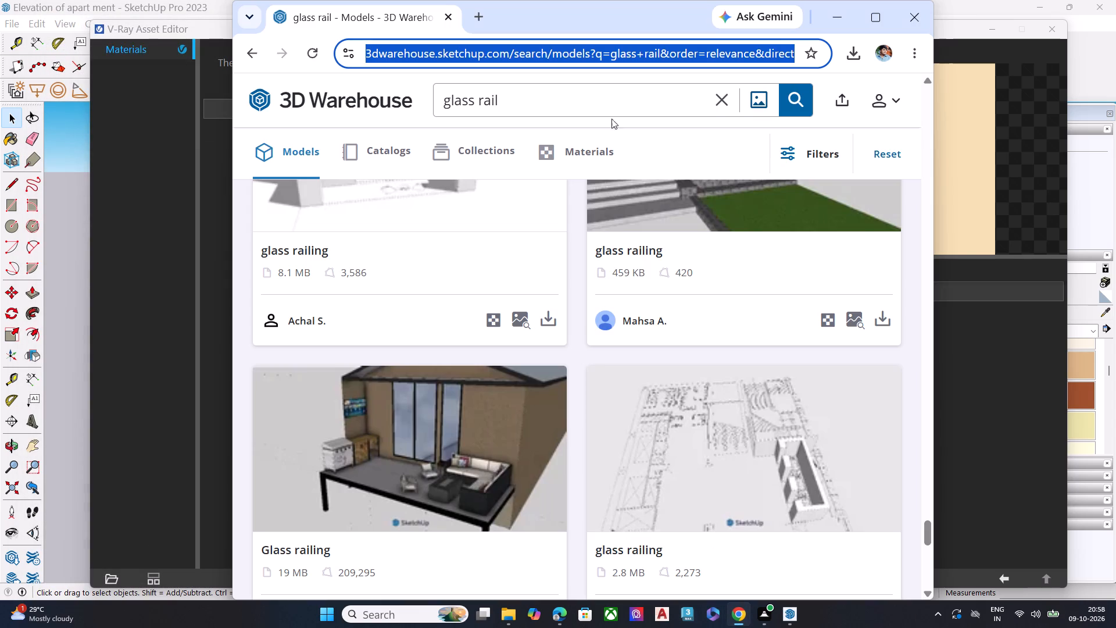
click(728, 101)
click(597, 98)
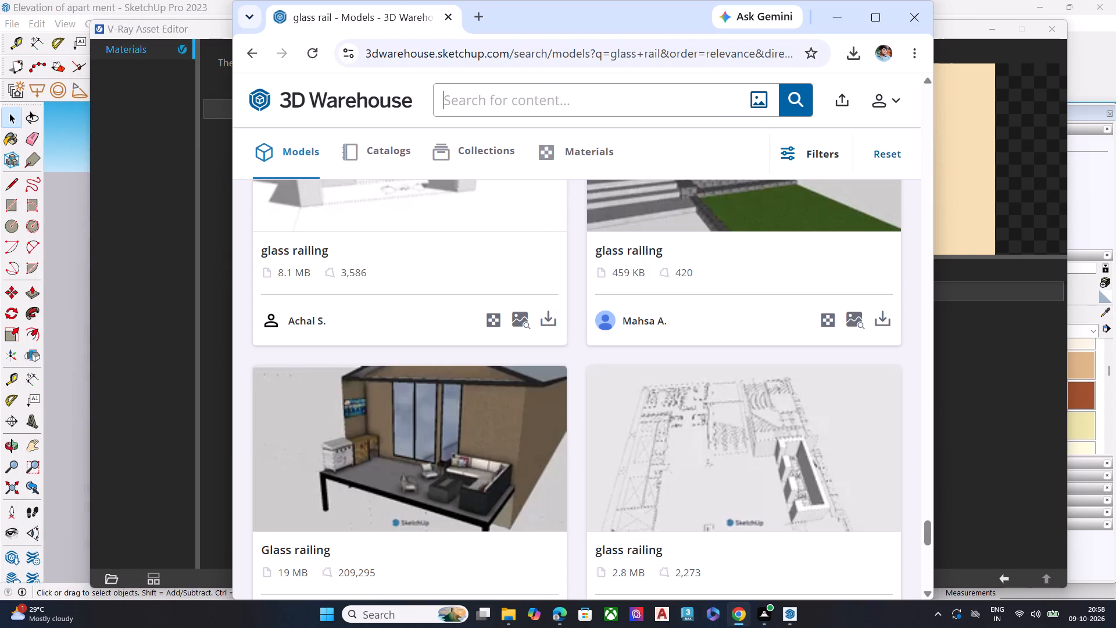
text(curtai)
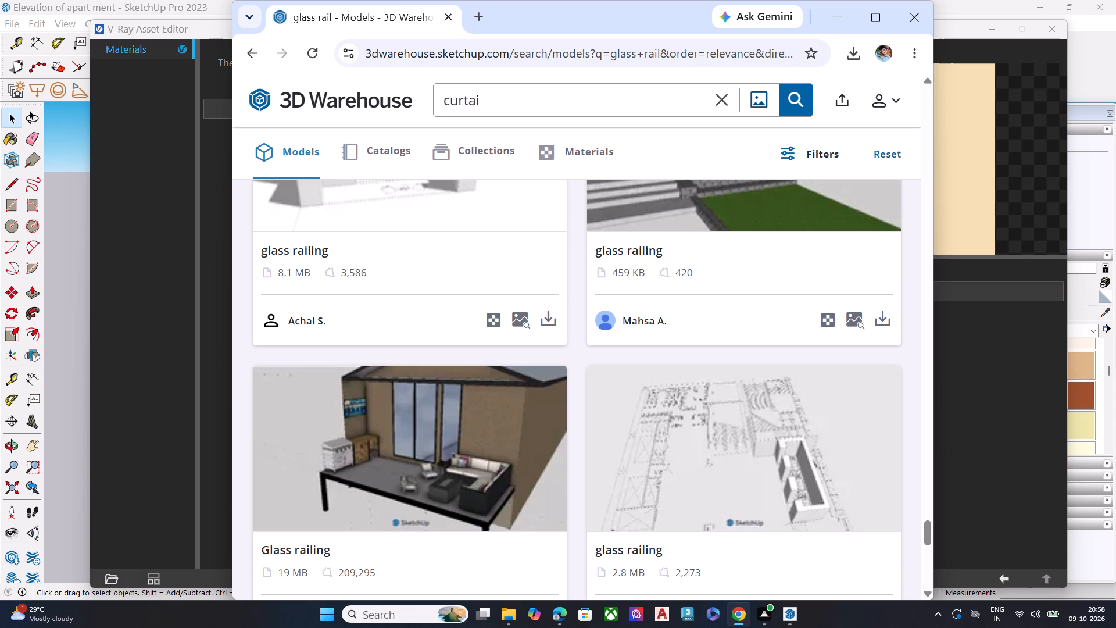
text(n and)
key(space)
text(window)
key(Return)
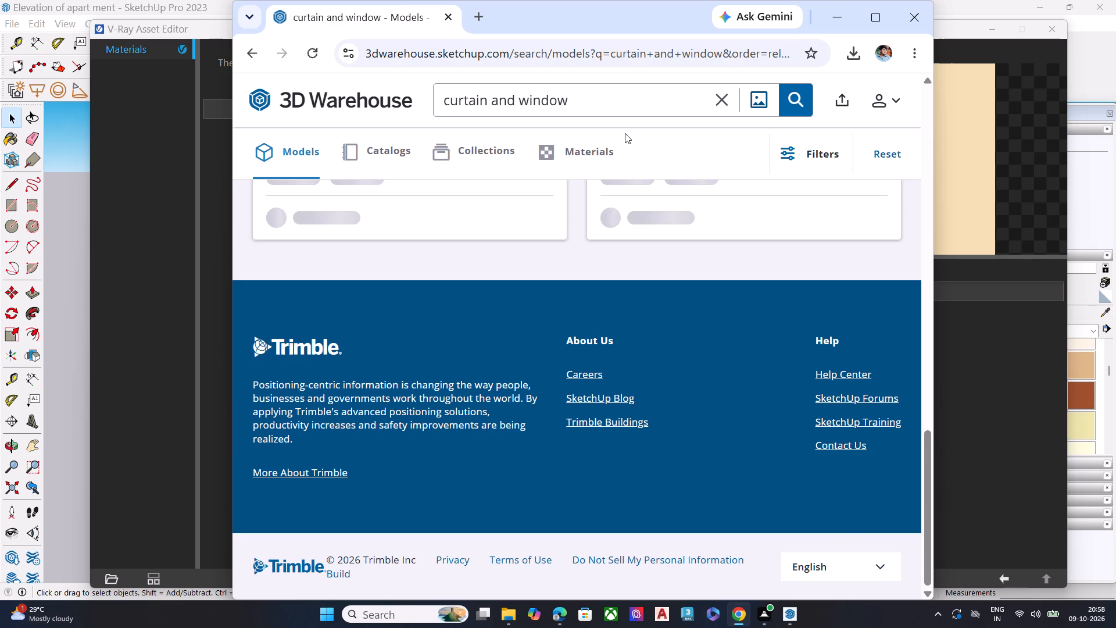
Look through the curtain and window search results for a curtained window model suitable for the building.
scroll(618, 154, down, 2)
scroll(601, 242, up, 4)
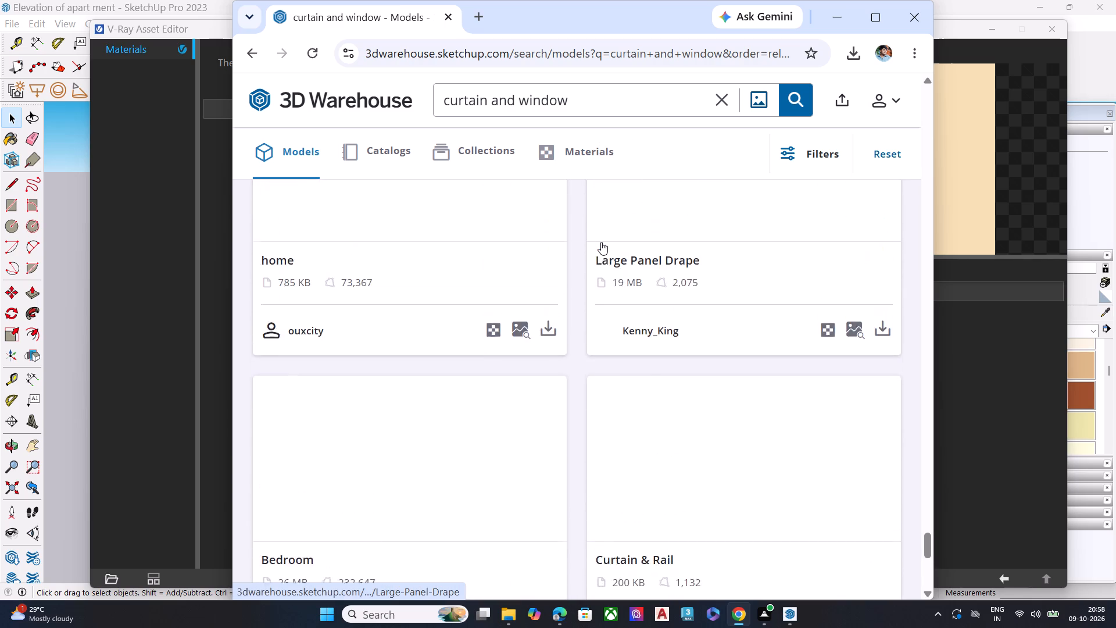
scroll(601, 242, up, 4)
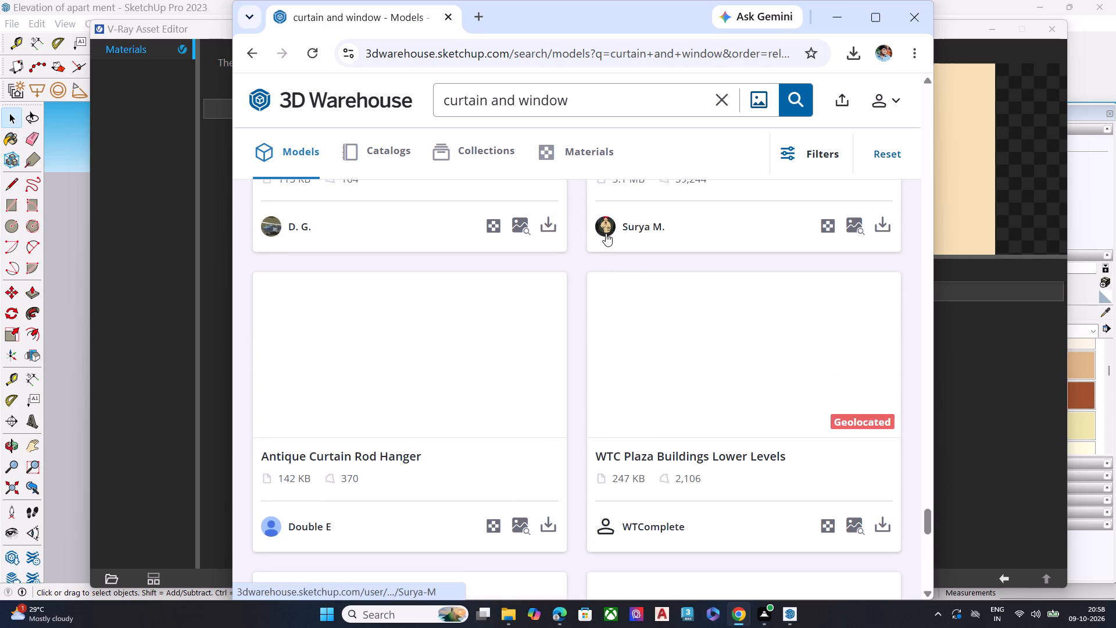
scroll(603, 236, up, 5)
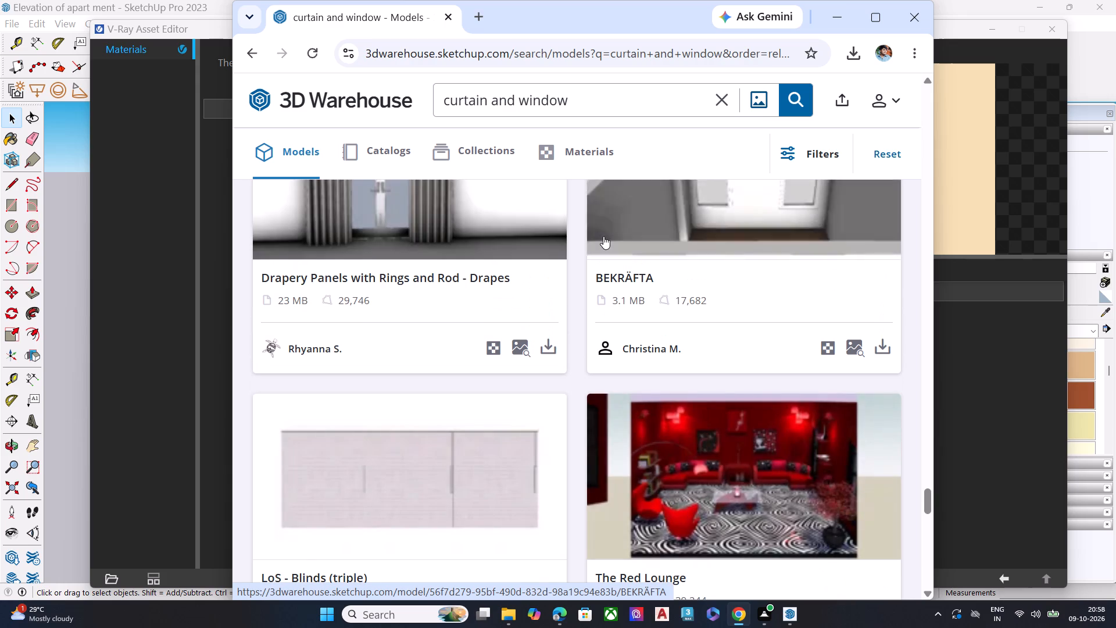
scroll(603, 237, up, 4)
scroll(603, 237, down, 2)
scroll(603, 237, up, 4)
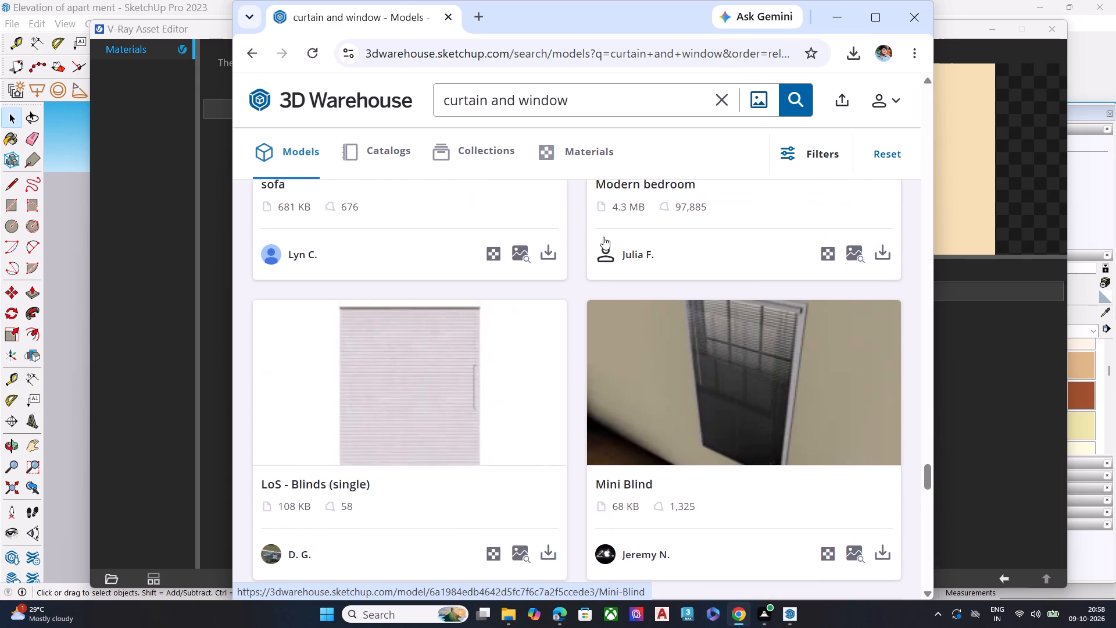
scroll(603, 237, up, 10)
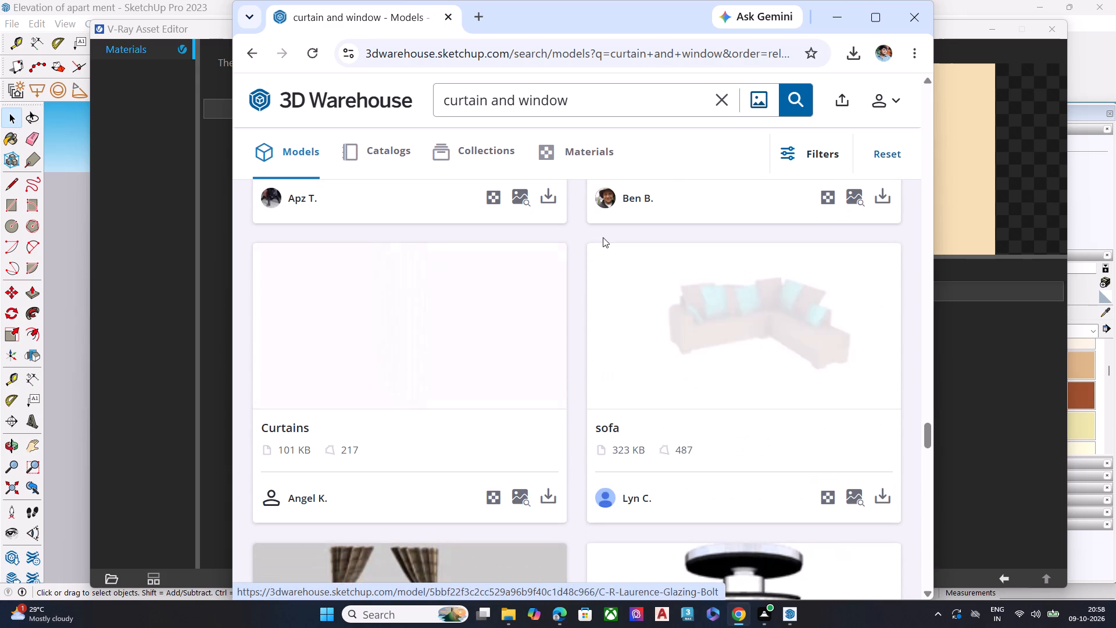
scroll(603, 237, up, 7)
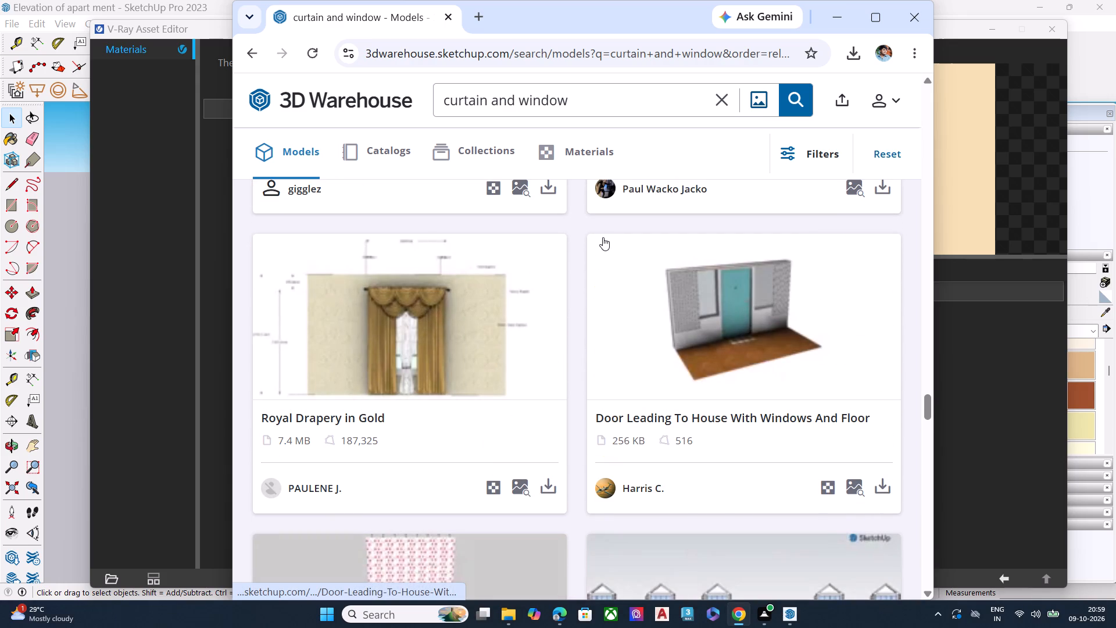
scroll(603, 237, up, 5)
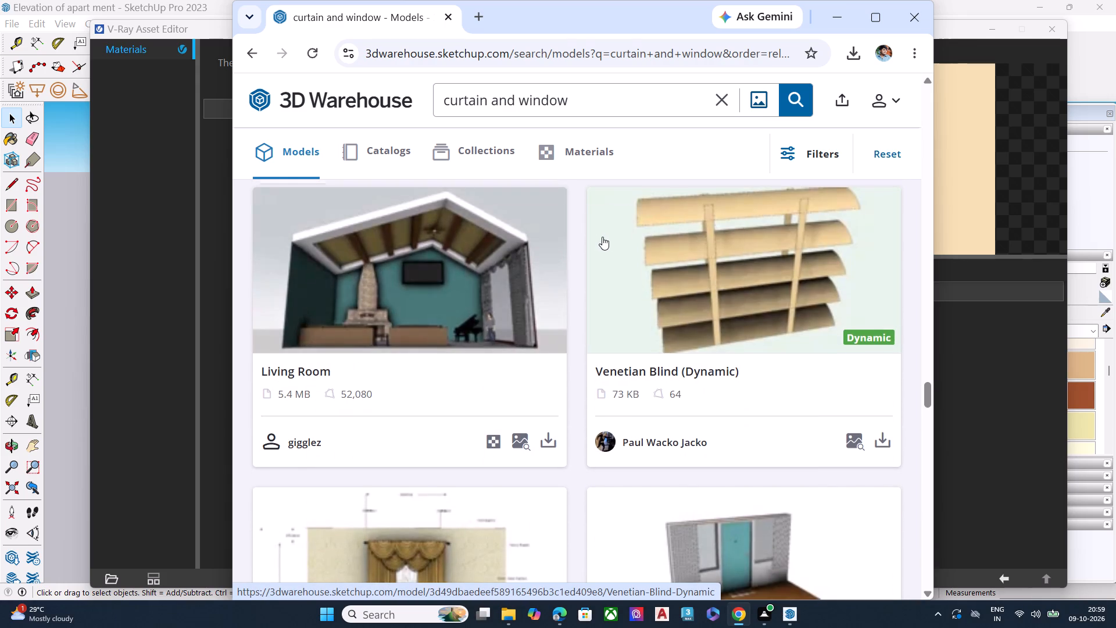
scroll(602, 237, up, 2)
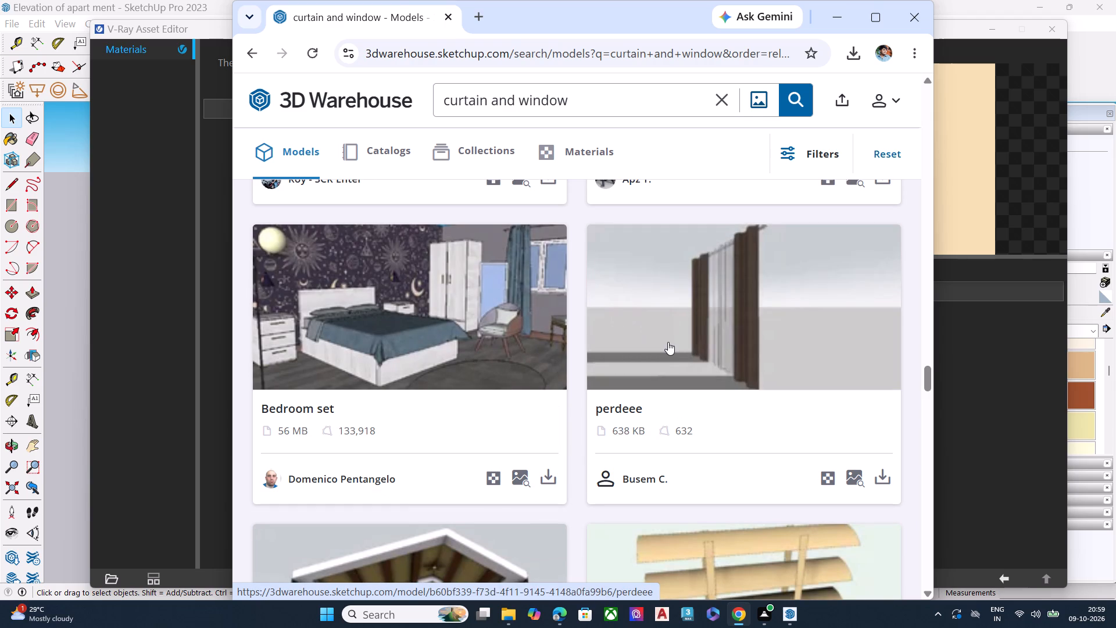
scroll(668, 331, up, 3)
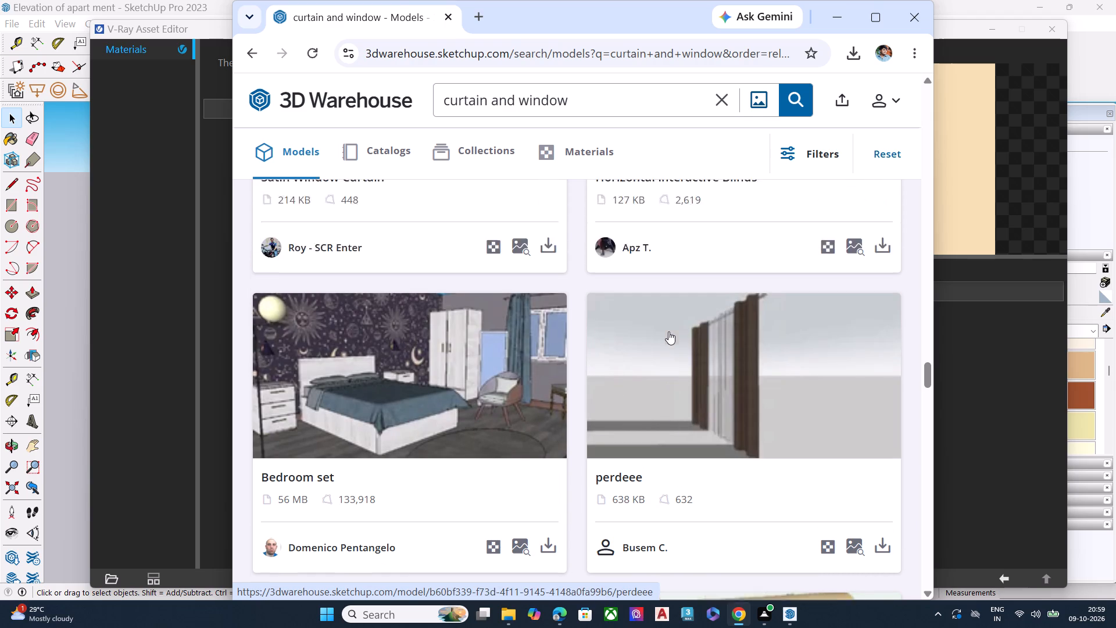
scroll(668, 331, up, 6)
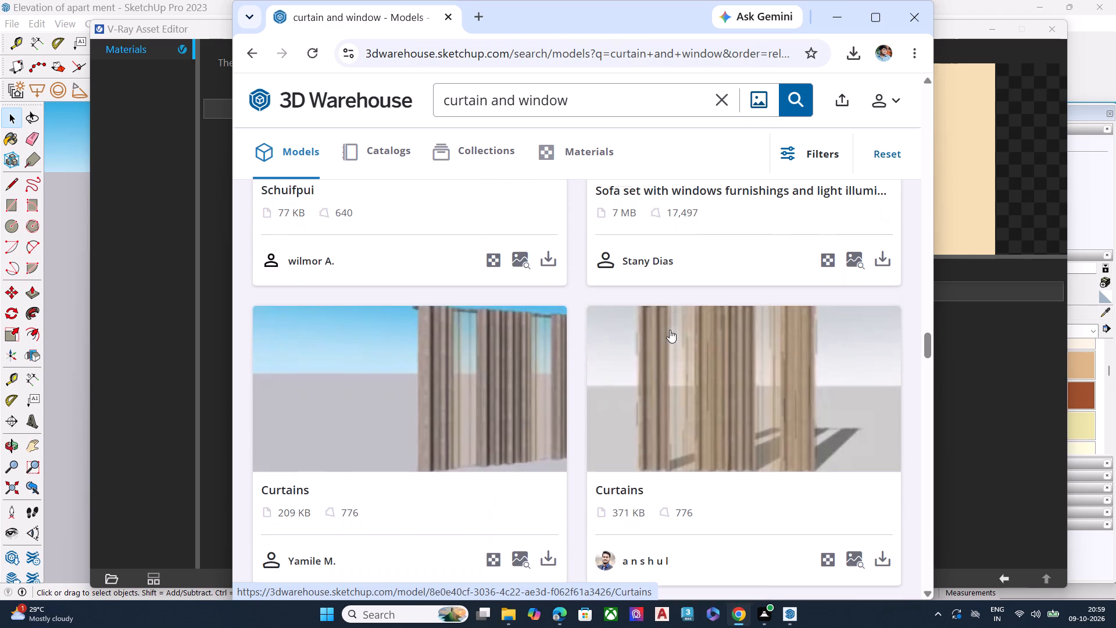
scroll(670, 330, up, 6)
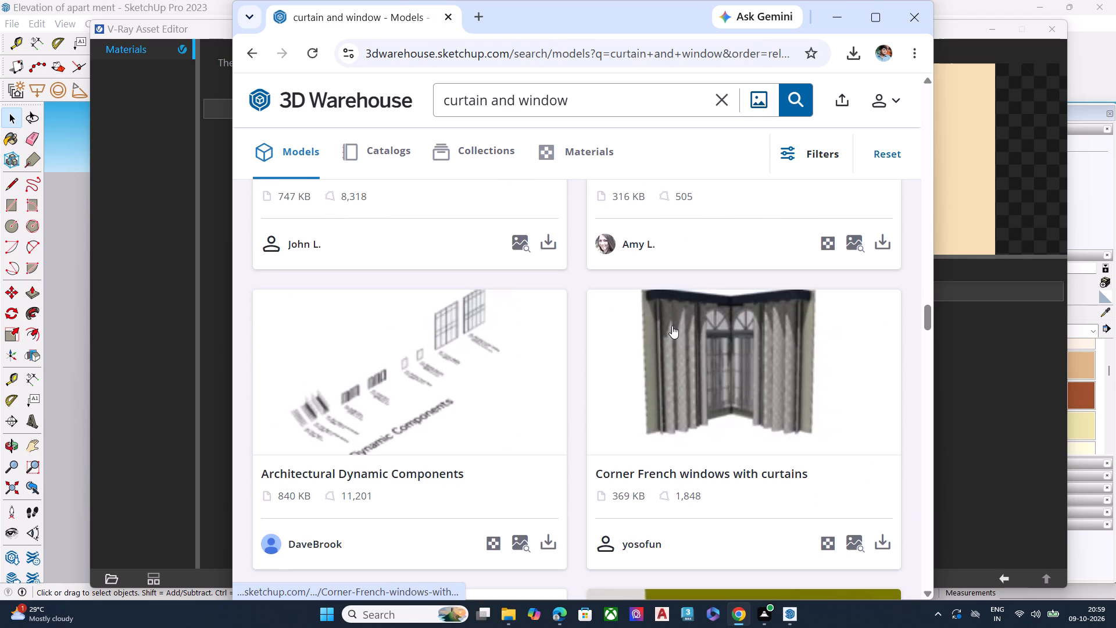
scroll(672, 326, up, 10)
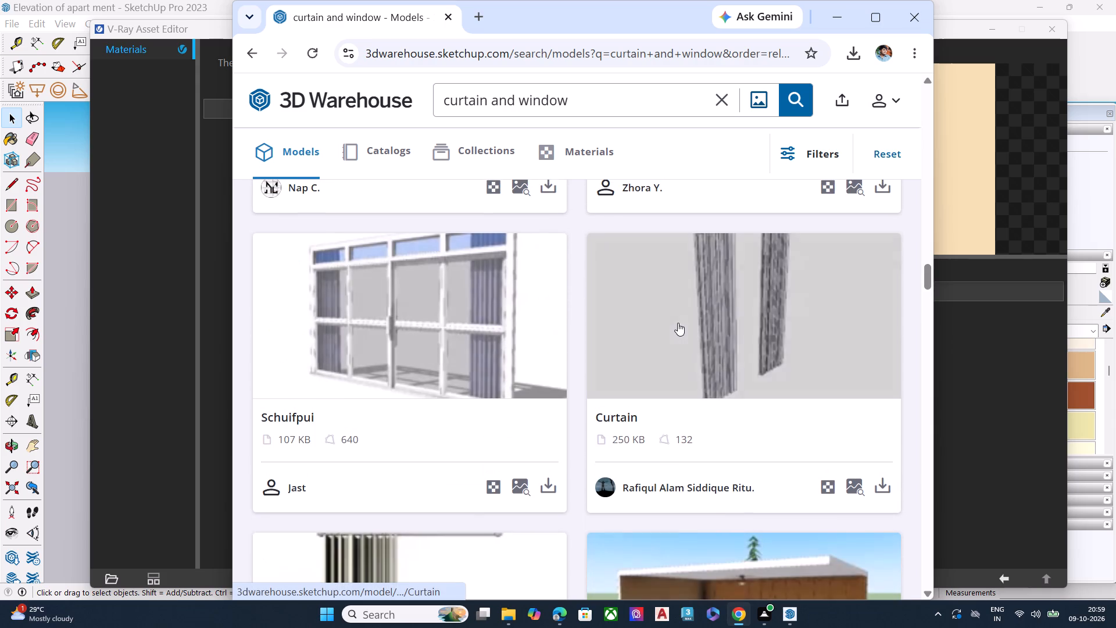
scroll(666, 311, down, 2)
scroll(666, 312, up, 5)
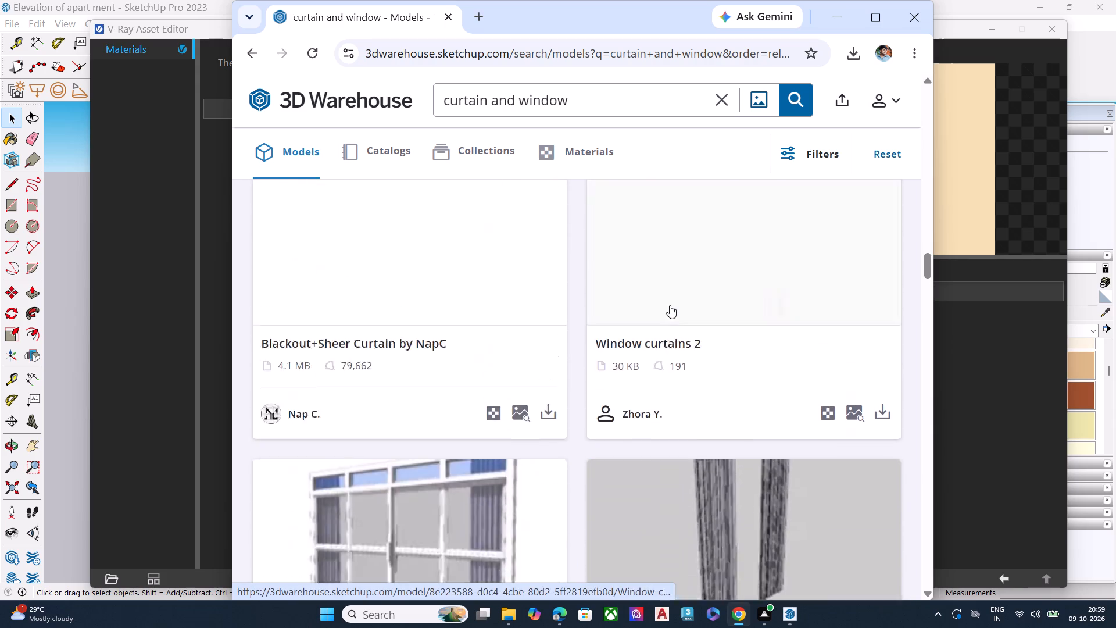
scroll(670, 305, up, 2)
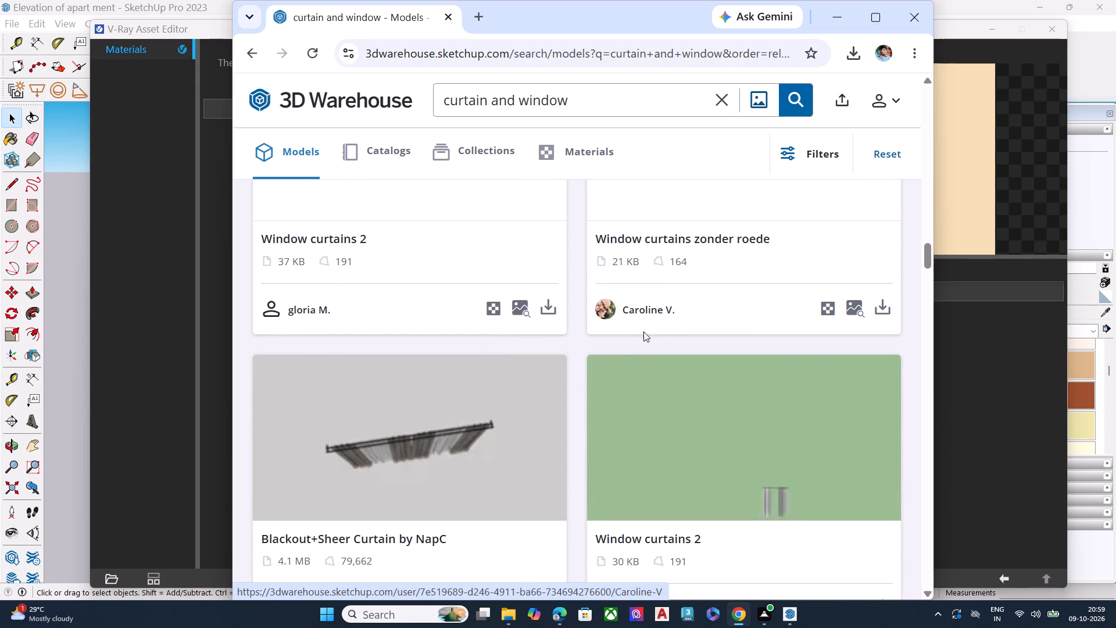
scroll(634, 372, up, 3)
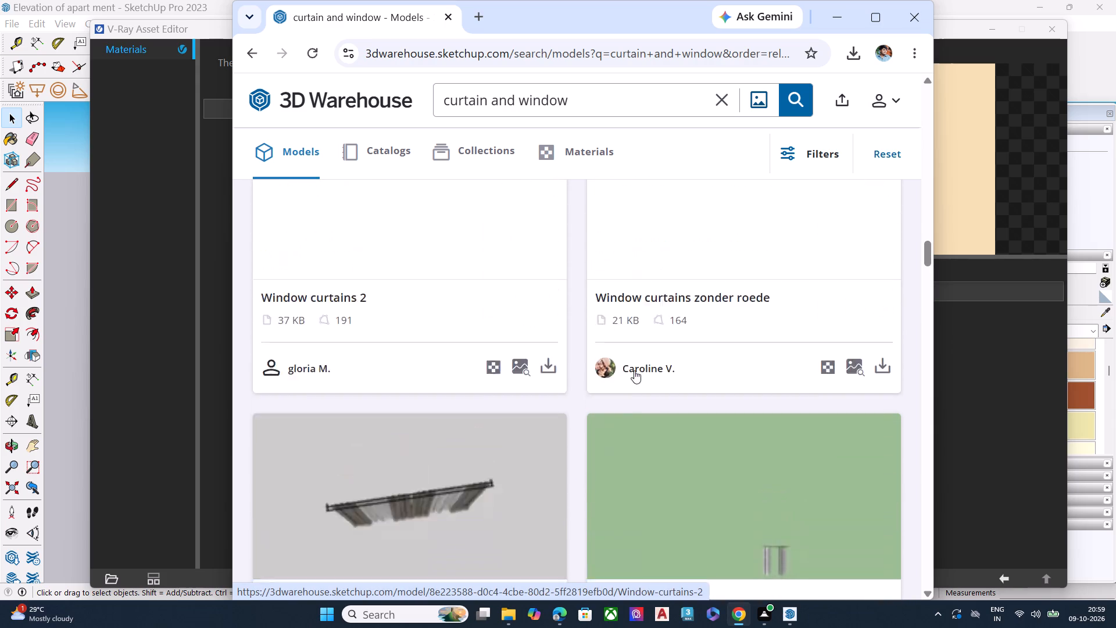
scroll(634, 370, up, 5)
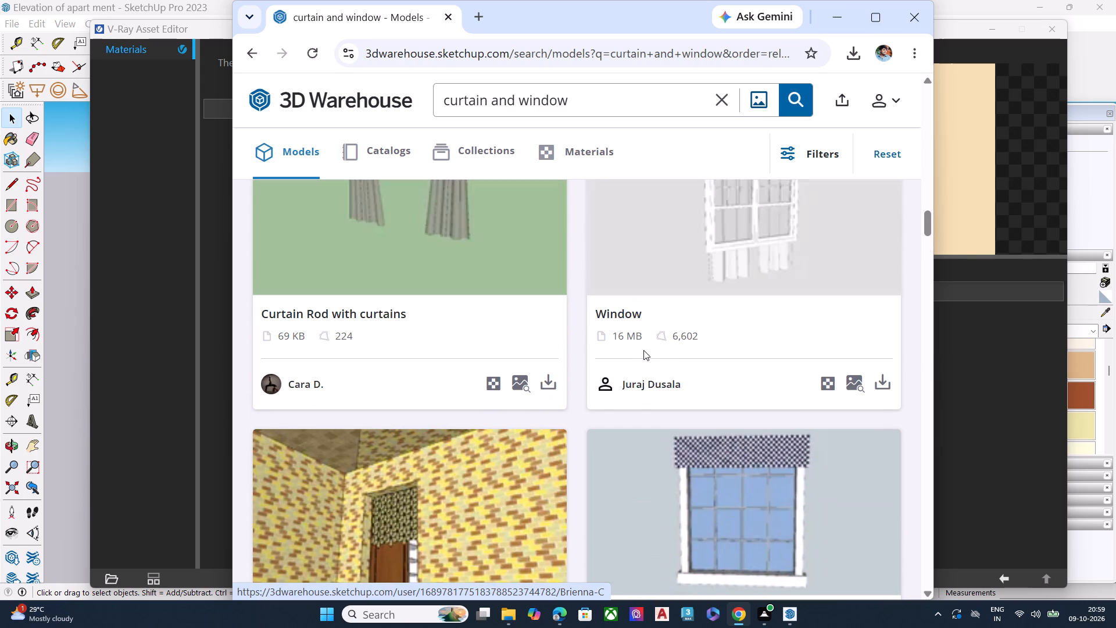
scroll(643, 350, up, 7)
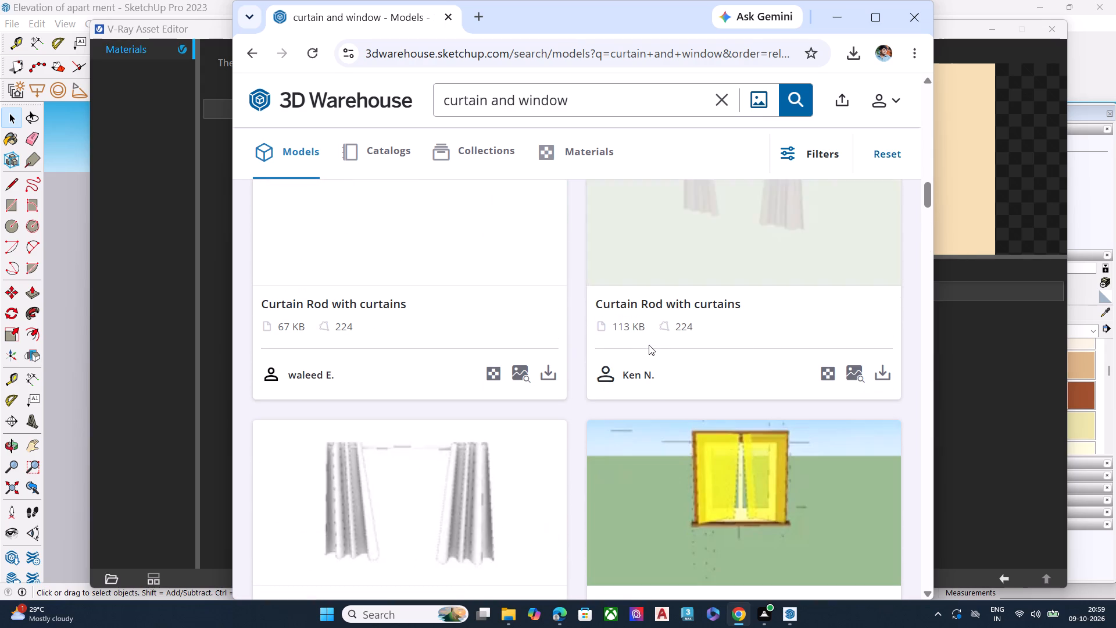
scroll(653, 345, up, 1)
scroll(653, 345, down, 1)
scroll(653, 345, up, 5)
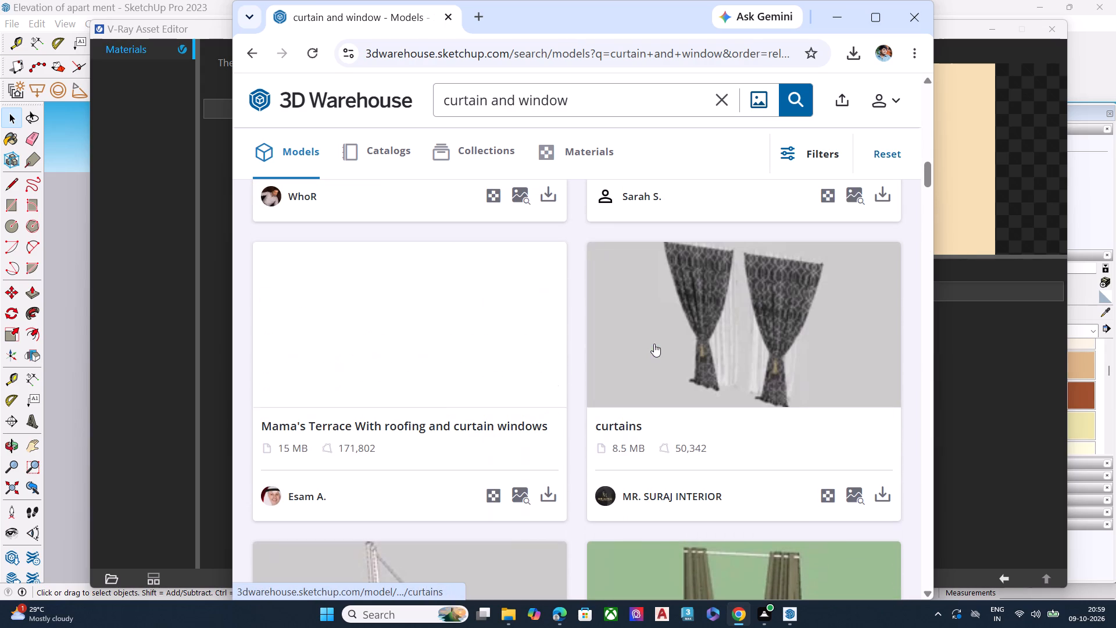
scroll(654, 344, up, 5)
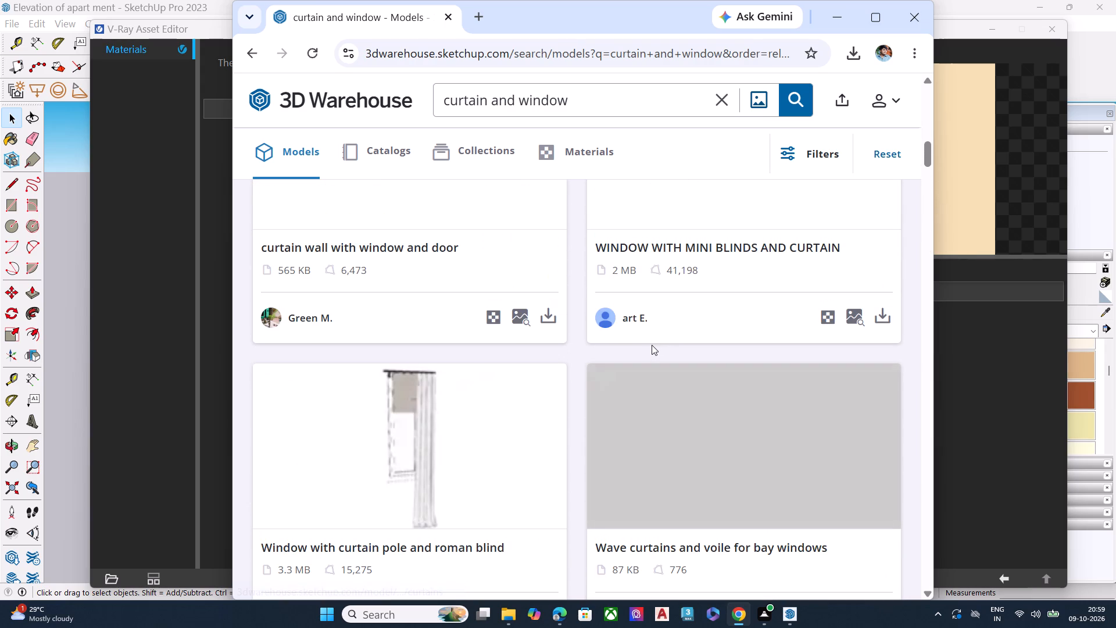
scroll(652, 345, up, 5)
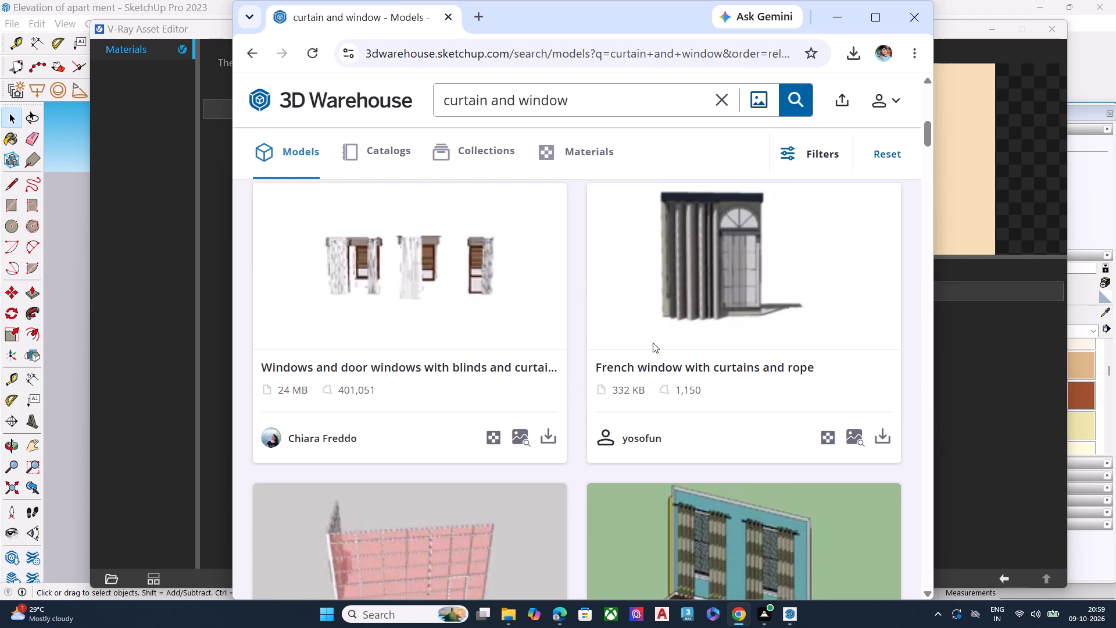
scroll(653, 342, up, 5)
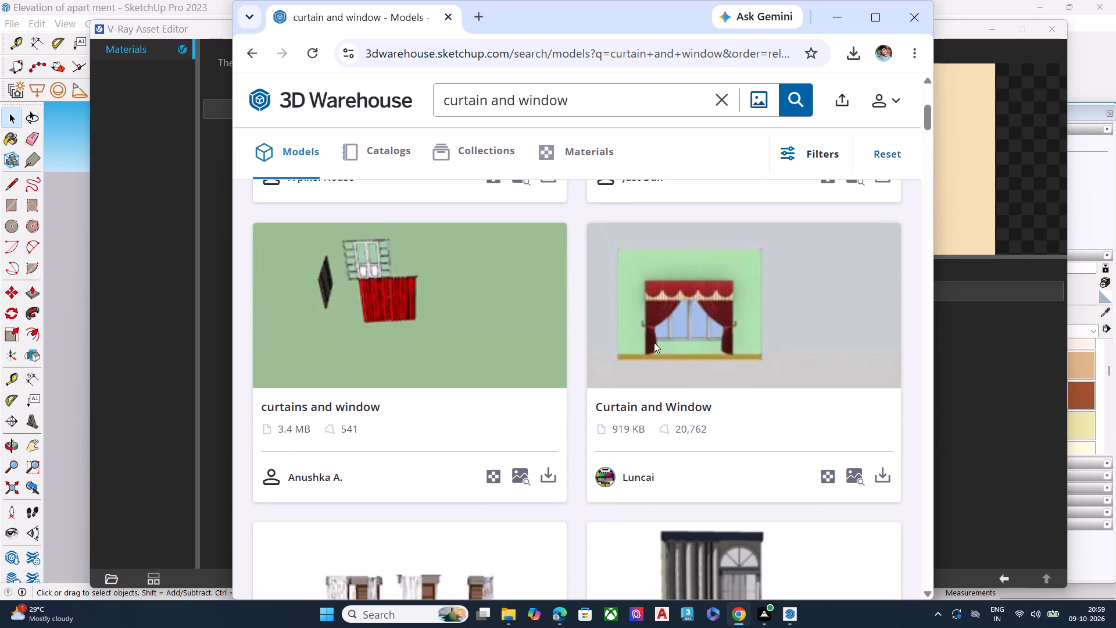
scroll(654, 342, up, 10)
Download the 332 KB "French window with curtains and rope" model as a SketchUp file.
scroll(660, 327, down, 6)
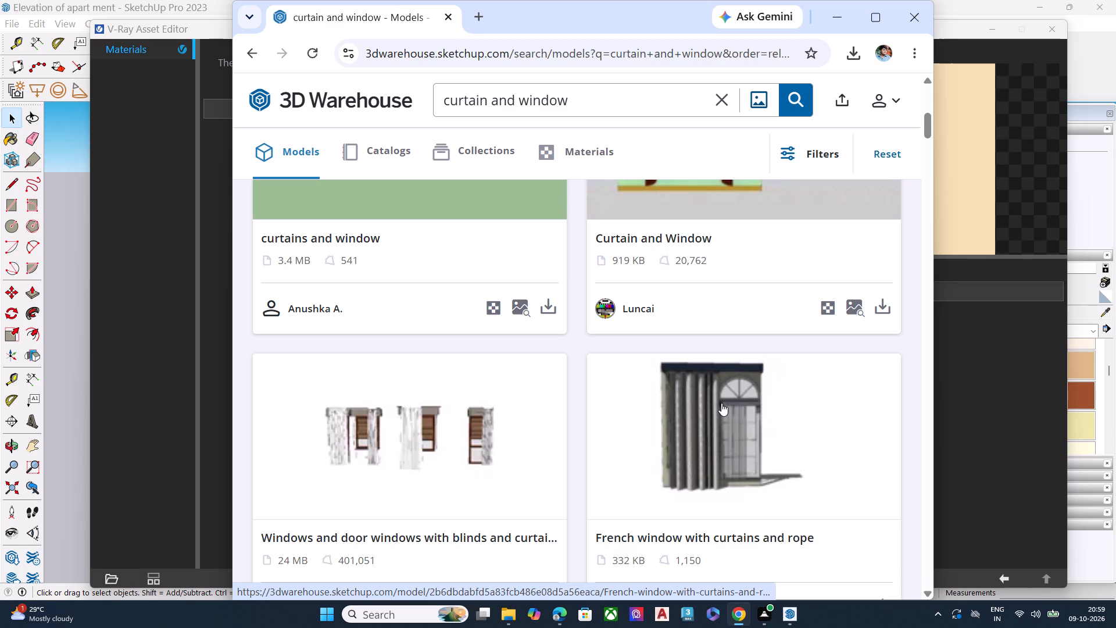
scroll(739, 412, down, 2)
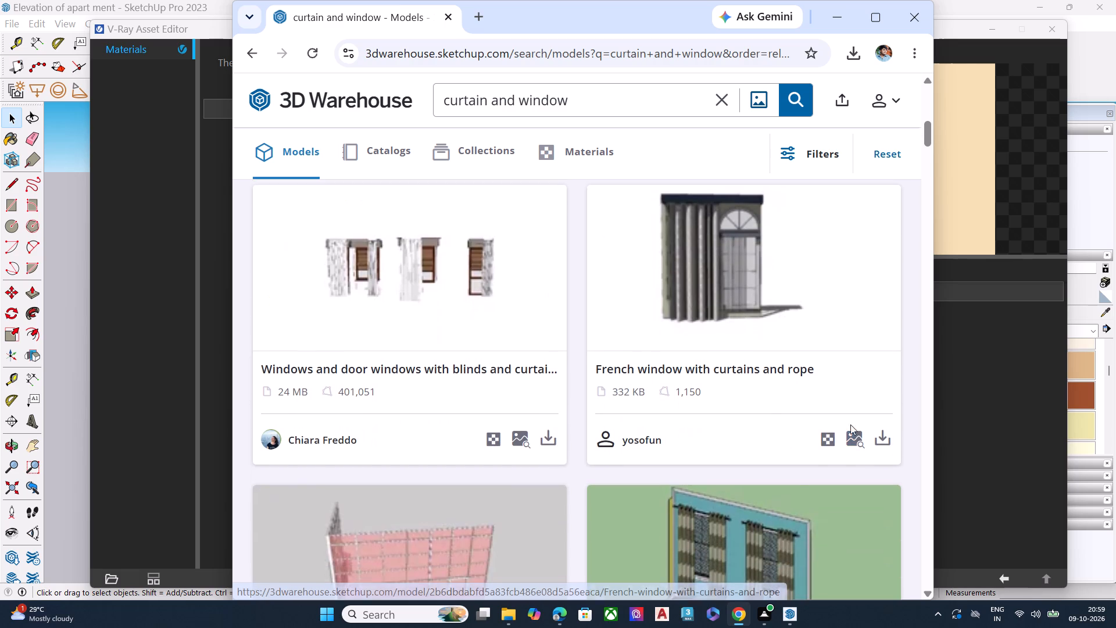
click(880, 438)
click(786, 310)
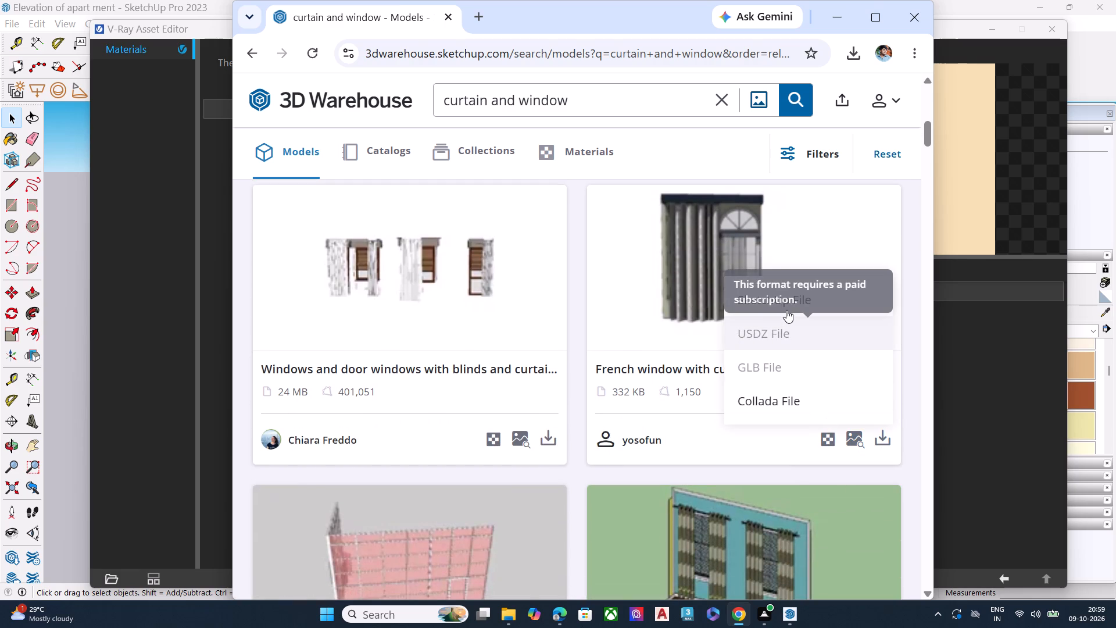
Look through more of the curtain and window search results for other suitable curtain models.
scroll(592, 317, down, 4)
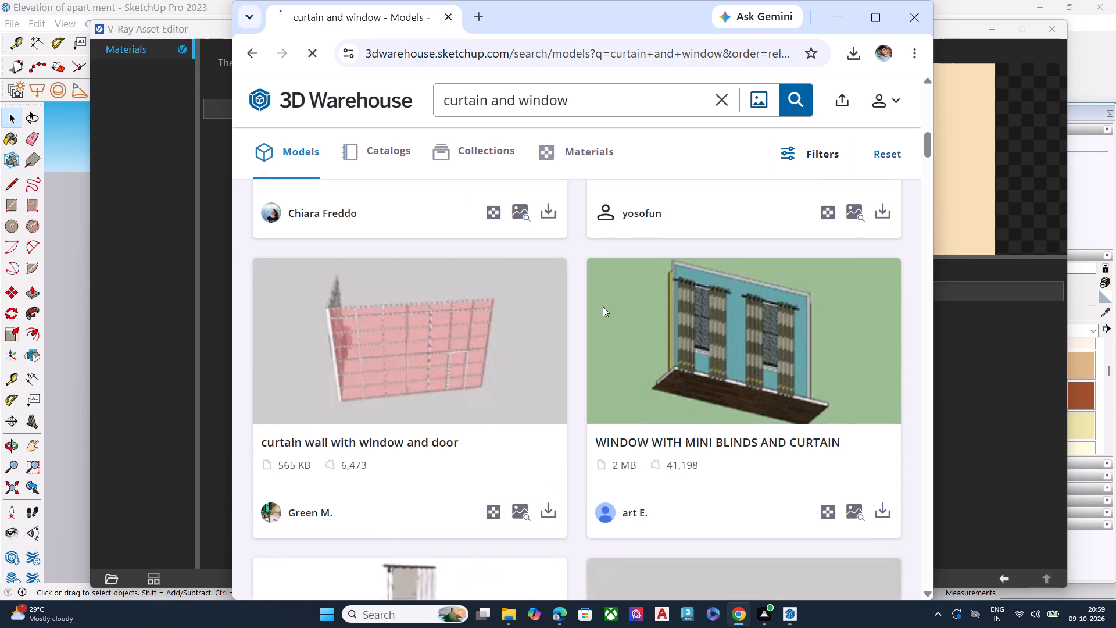
scroll(607, 303, down, 4)
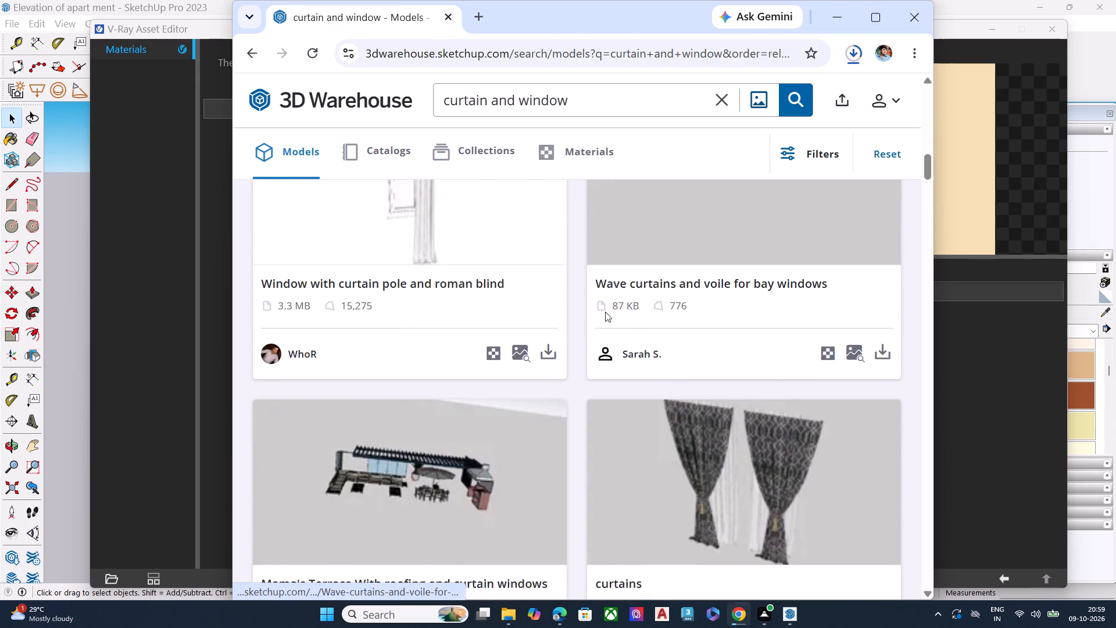
scroll(605, 312, down, 2)
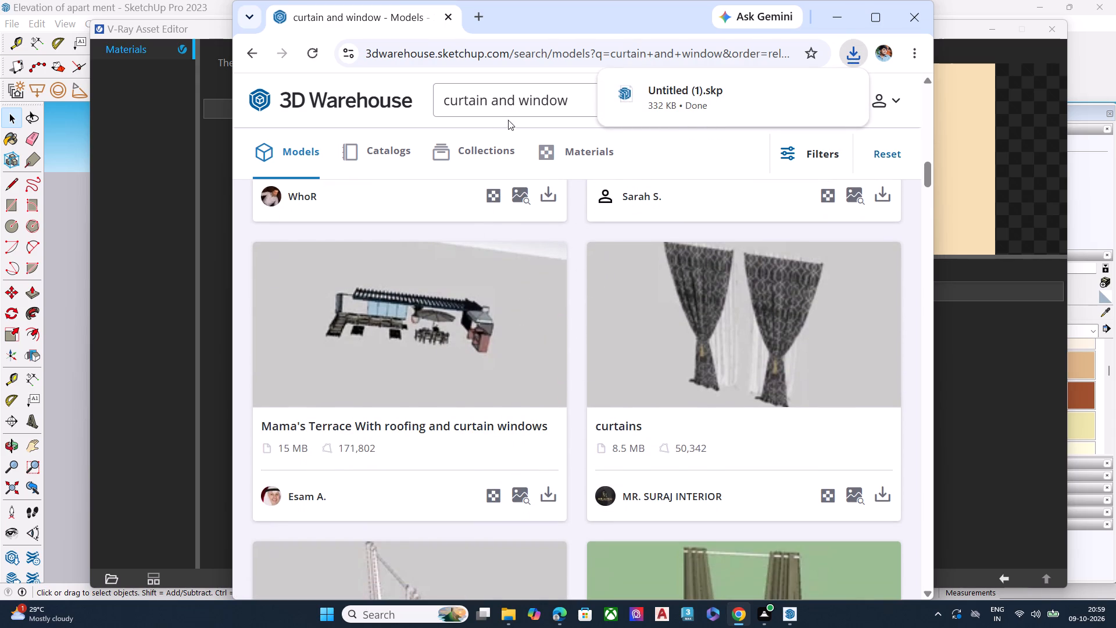
click(663, 180)
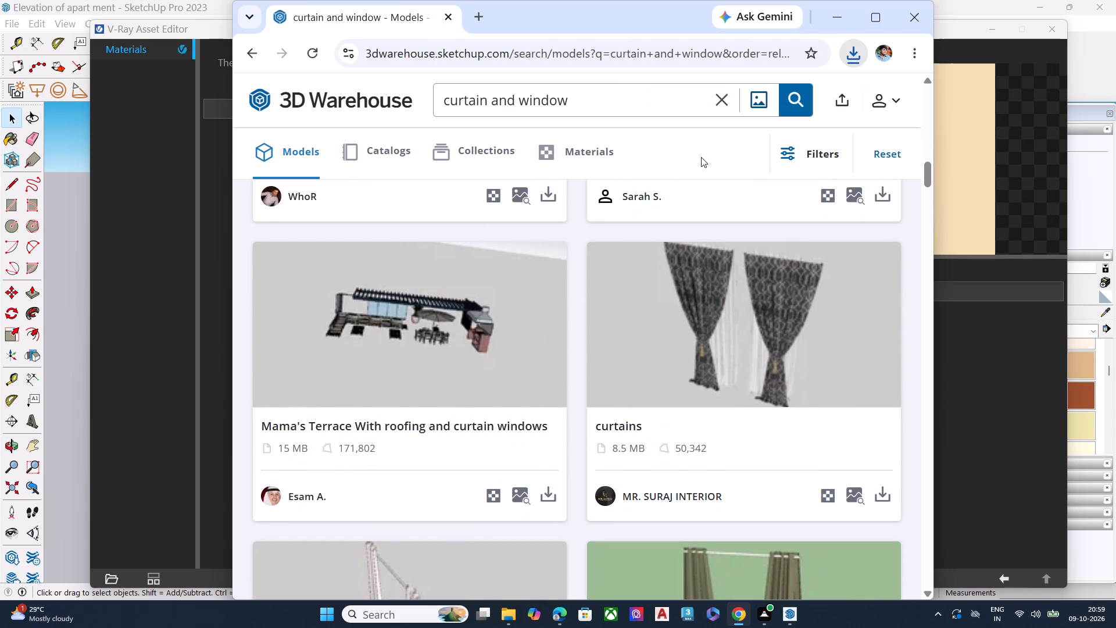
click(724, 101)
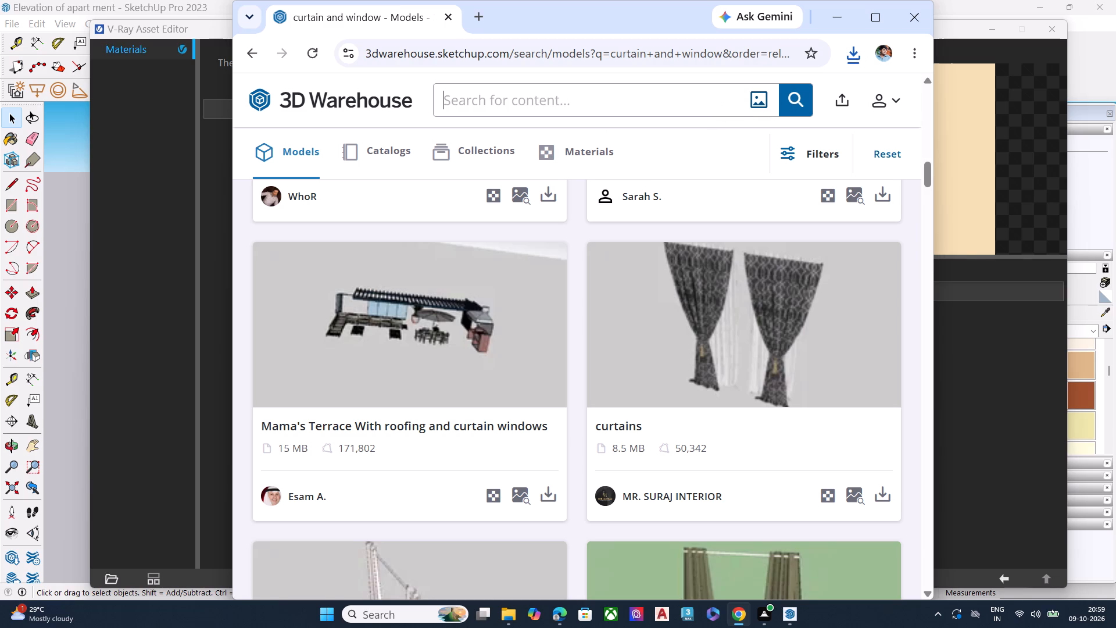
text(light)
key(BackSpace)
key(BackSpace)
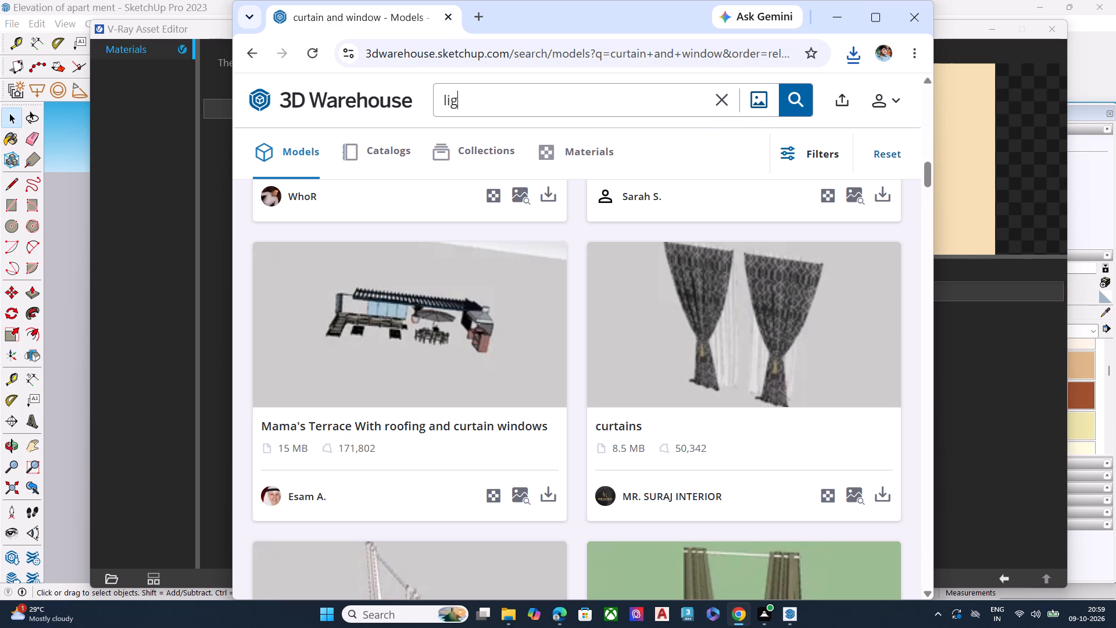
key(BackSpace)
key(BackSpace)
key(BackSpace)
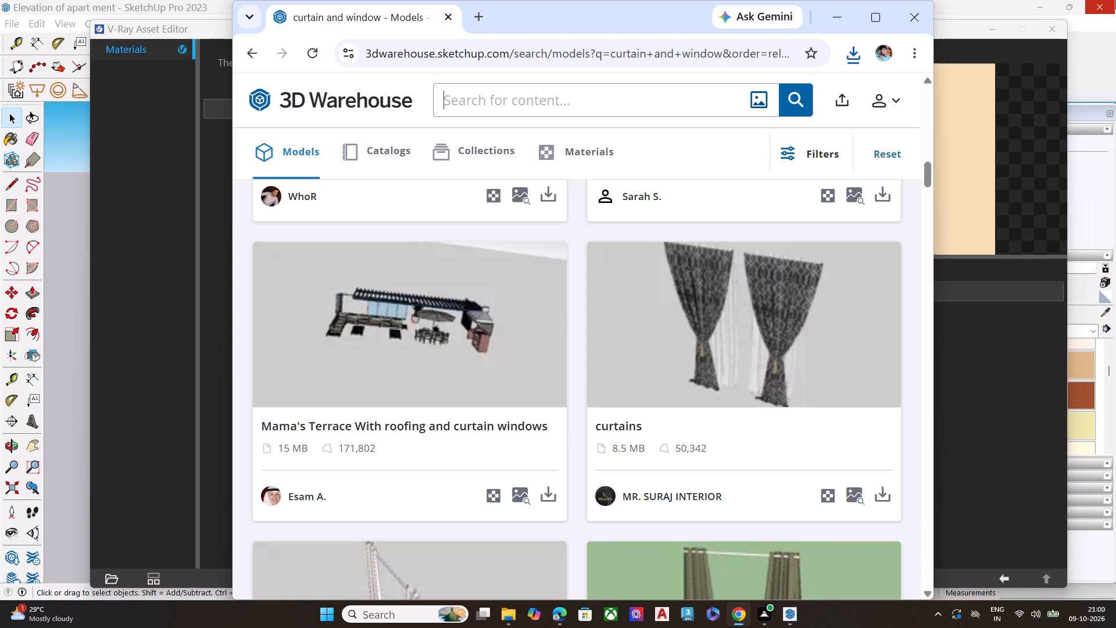
Close the 3D Warehouse browser window and minimise V-Ray Asset Editor to return to the SketchUp apartment model.
click(936, 20)
click(901, 21)
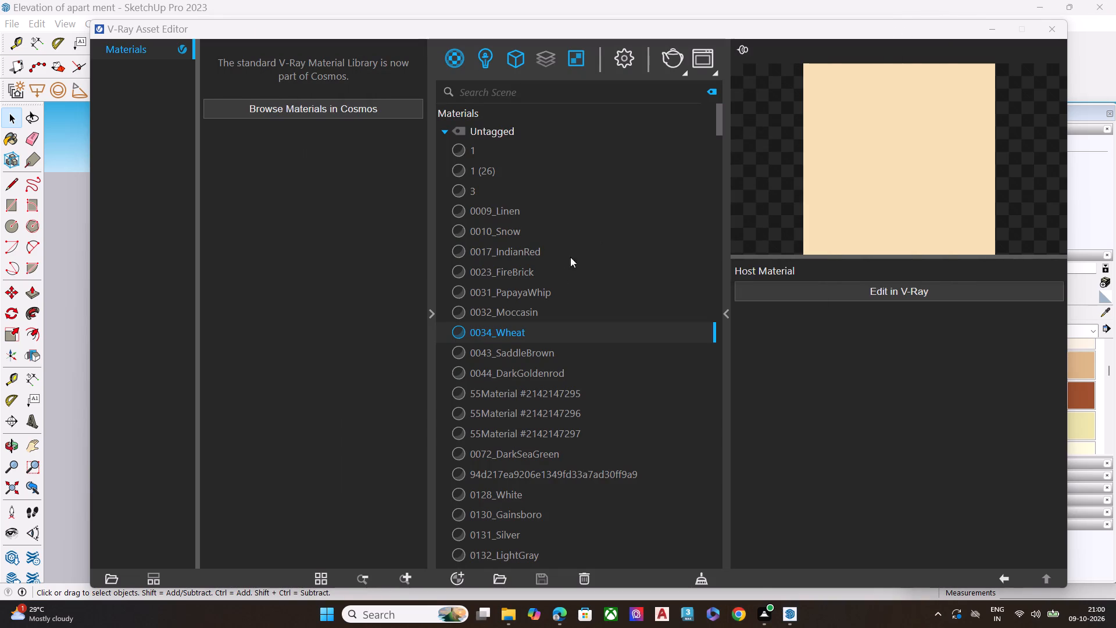
click(996, 30)
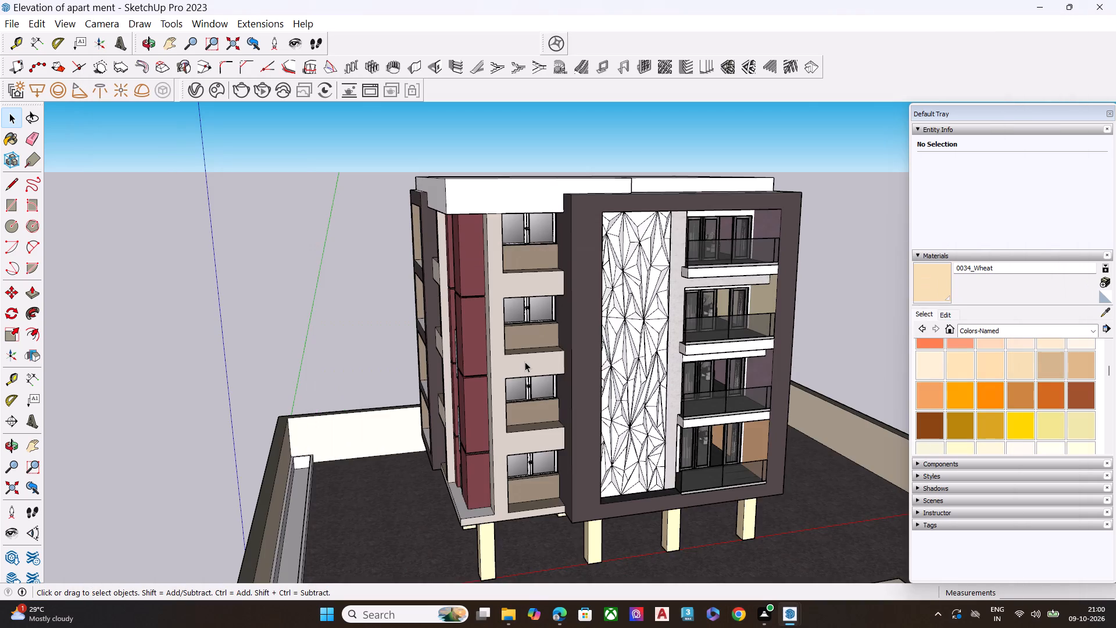
Examine the apartment building's front and side facades, windows, balconies, columns and compound walls from several angles and distances.
scroll(525, 356, down, 6)
scroll(547, 219, down, 5)
middle_drag(556, 444, 598, 399)
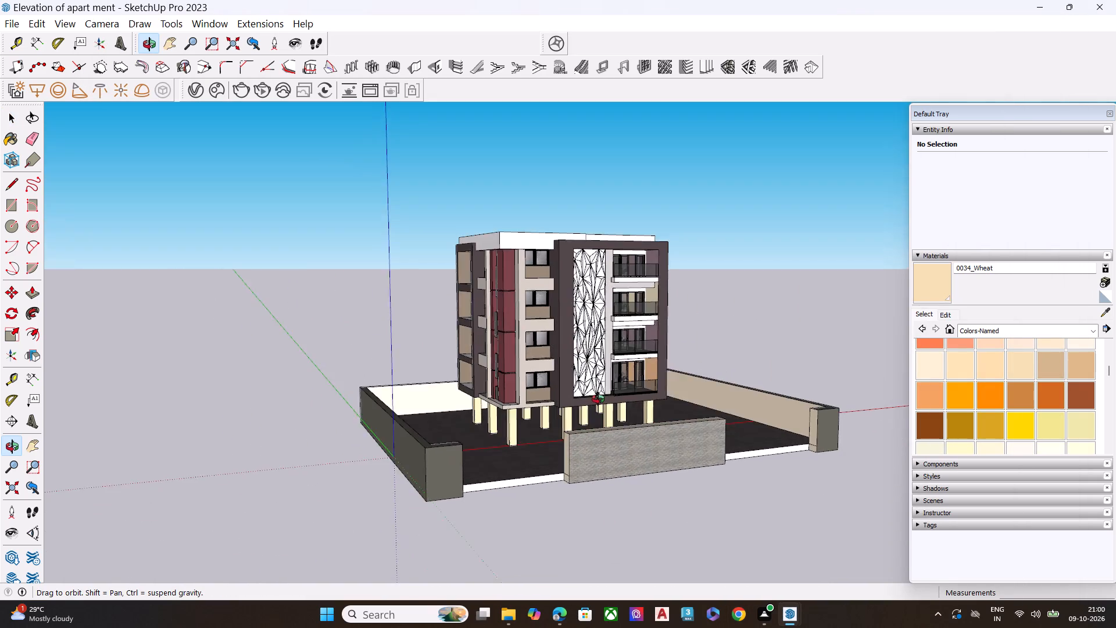
middle_drag(598, 399, 600, 388)
scroll(597, 418, up, 5)
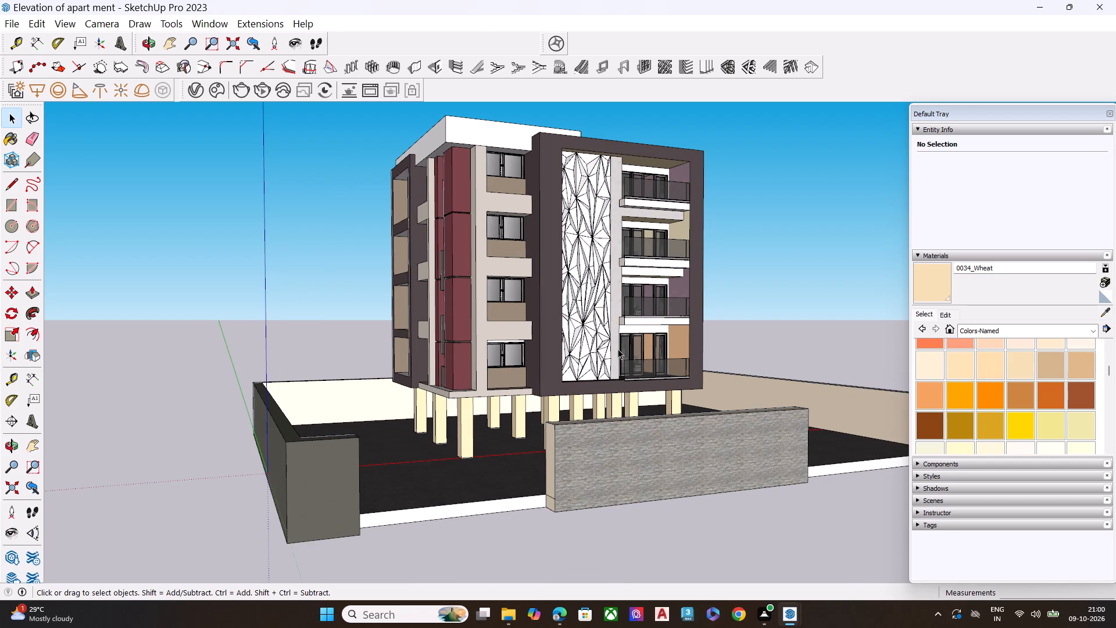
middle_drag(631, 341, 541, 345)
scroll(659, 322, up, 3)
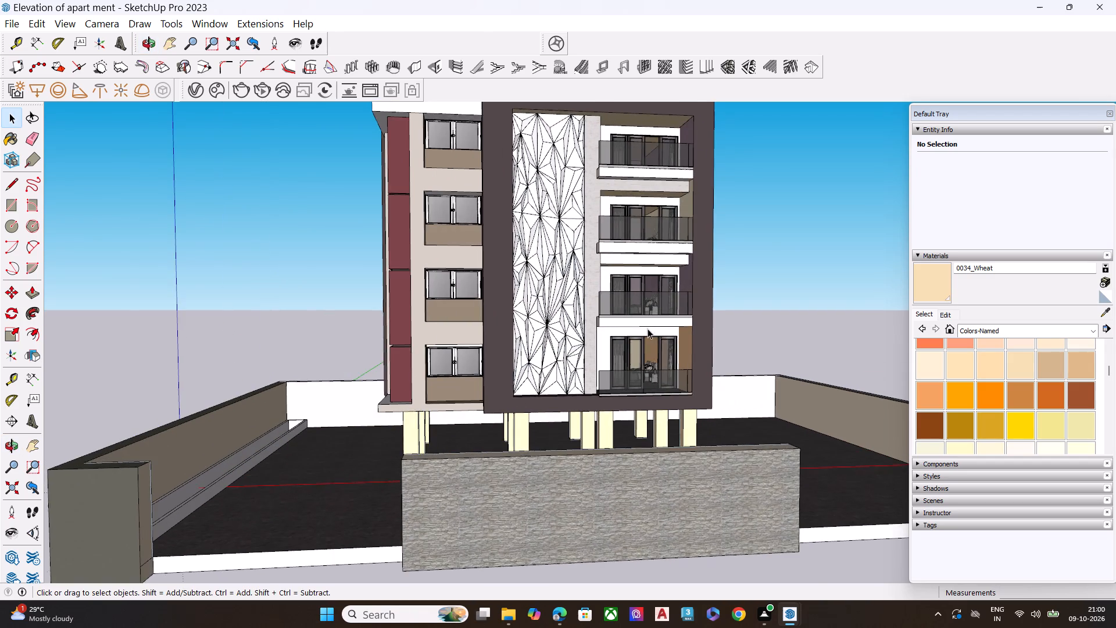
scroll(656, 324, down, 2)
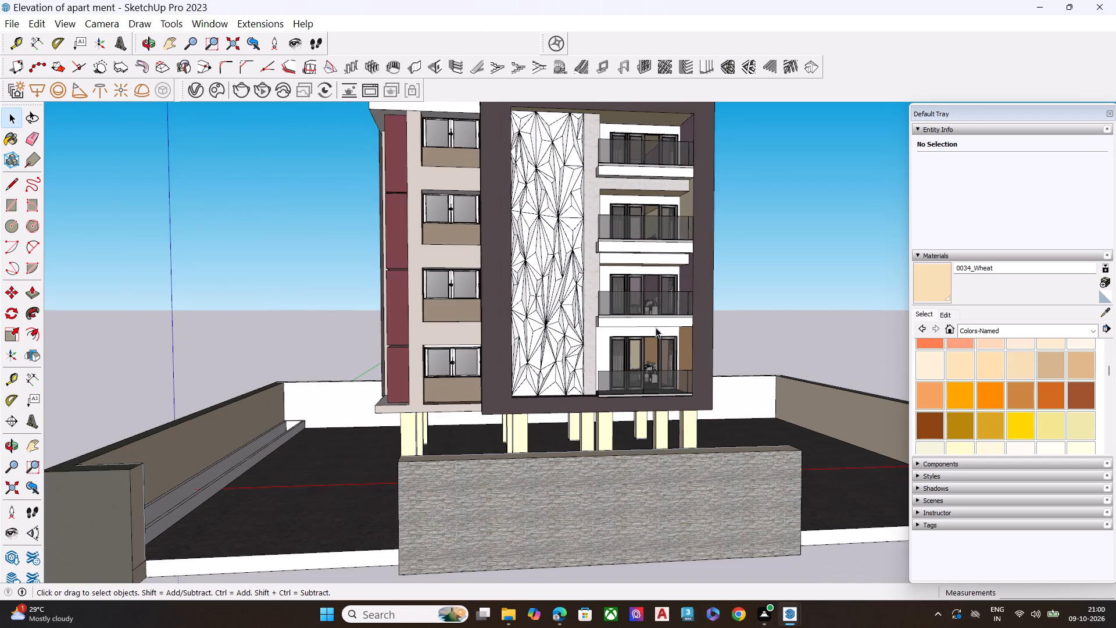
scroll(656, 327, down, 1)
middle_drag(649, 313, 660, 304)
scroll(639, 306, up, 1)
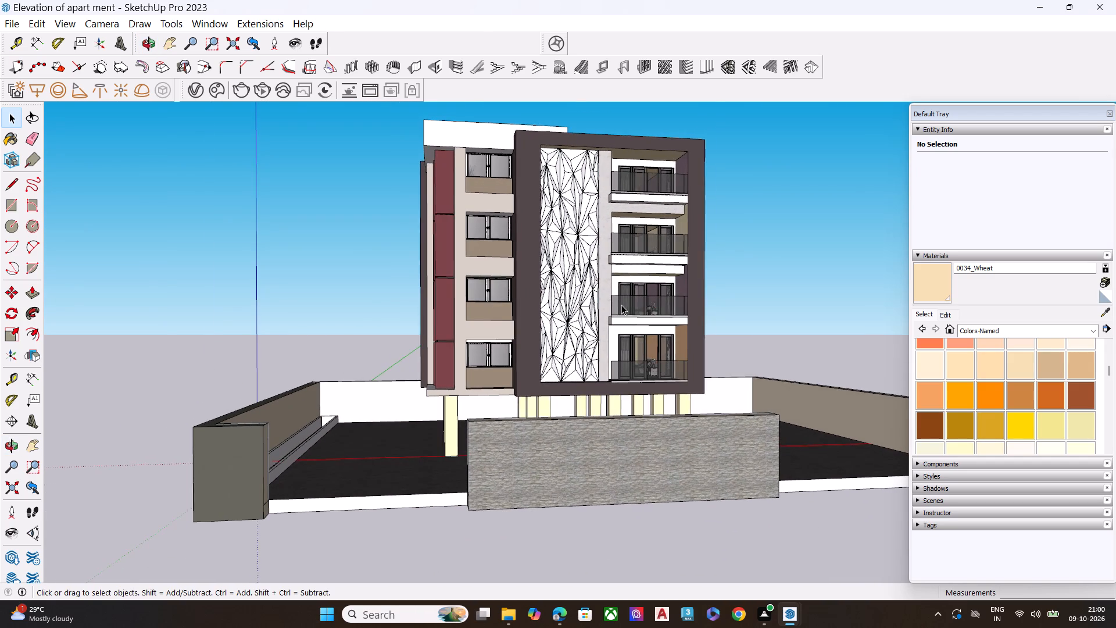
scroll(621, 305, up, 1)
middle_drag(608, 313, 704, 314)
scroll(646, 292, down, 4)
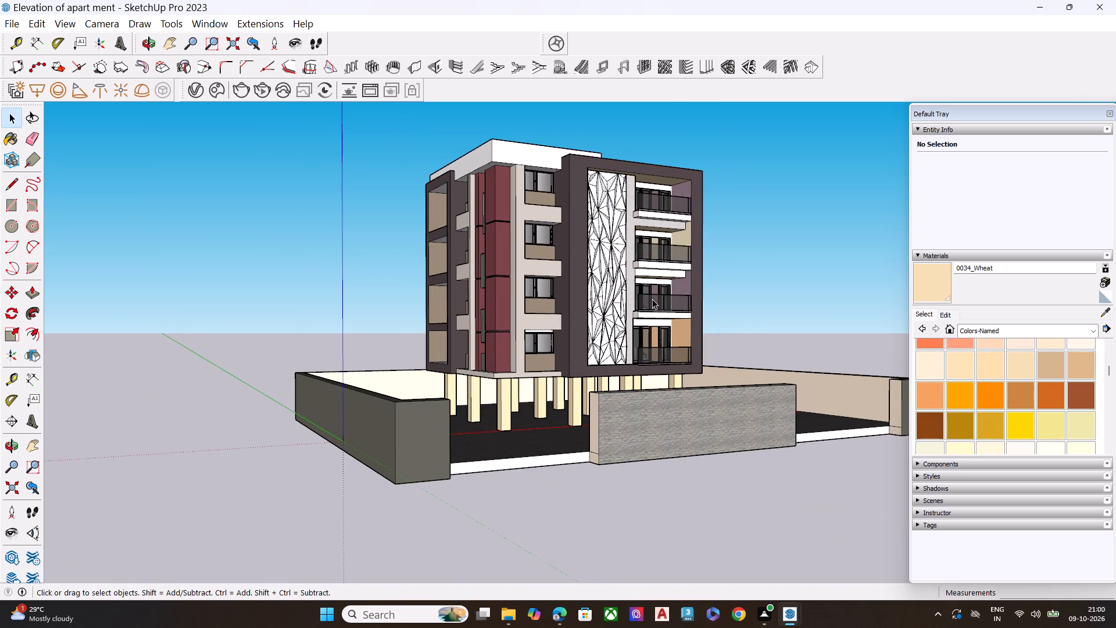
scroll(629, 232, up, 5)
middle_drag(636, 227, 656, 213)
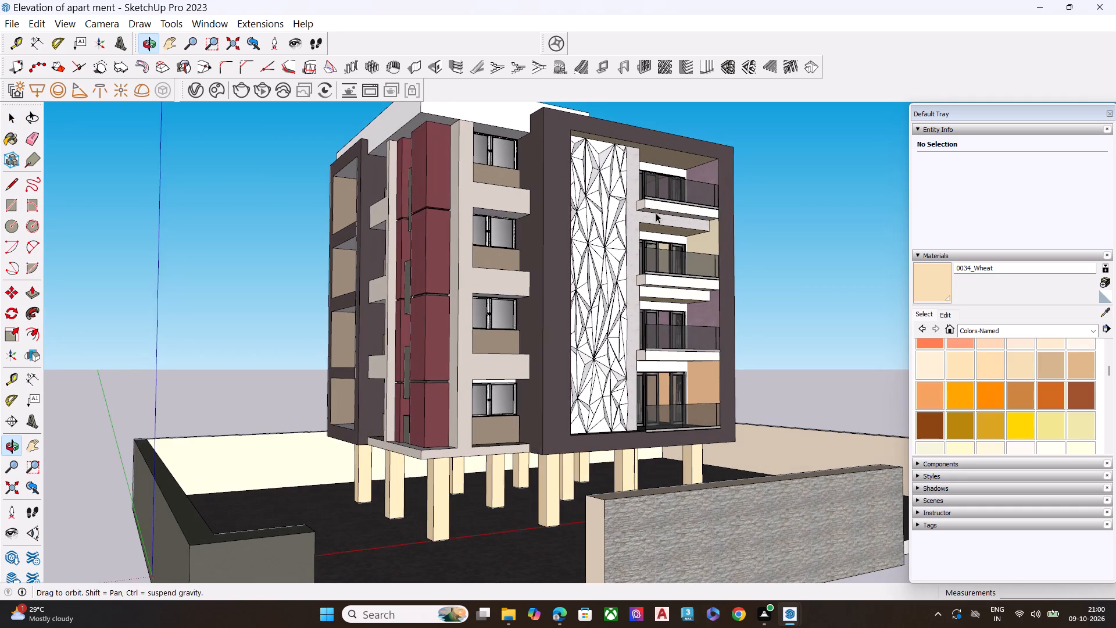
scroll(650, 228, down, 1)
scroll(589, 252, down, 3)
scroll(616, 149, up, 3)
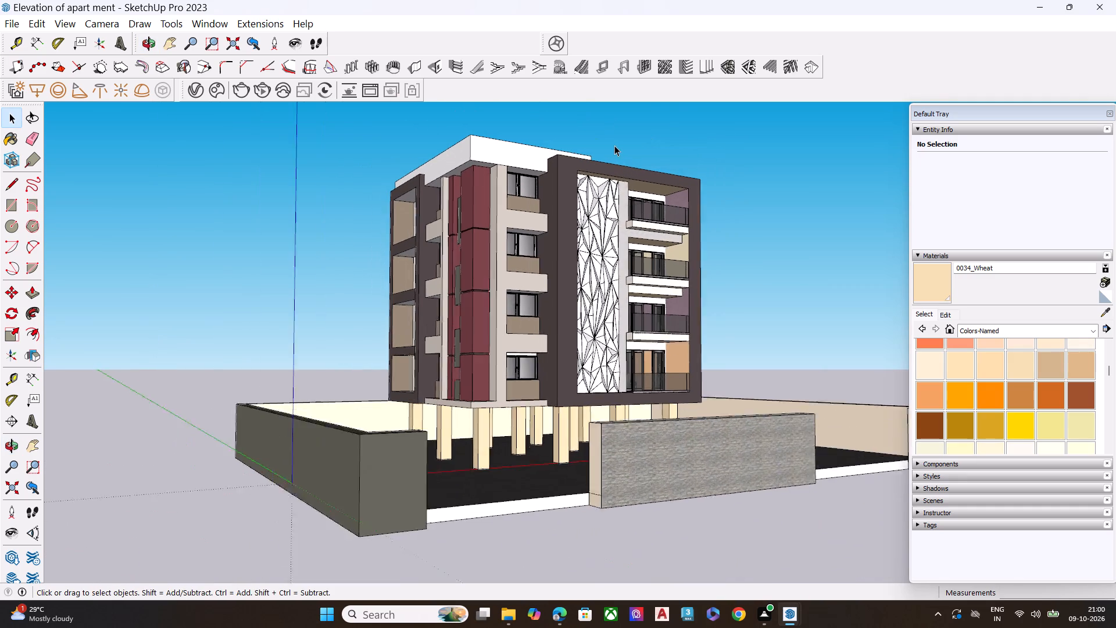
middle_drag(607, 172, 610, 155)
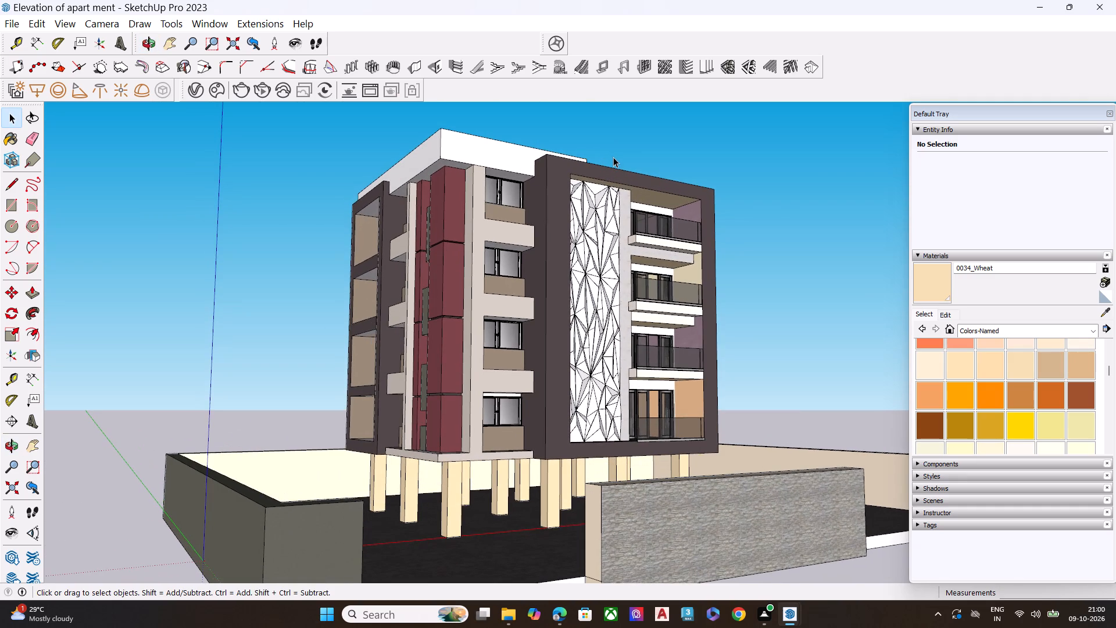
scroll(611, 170, down, 1)
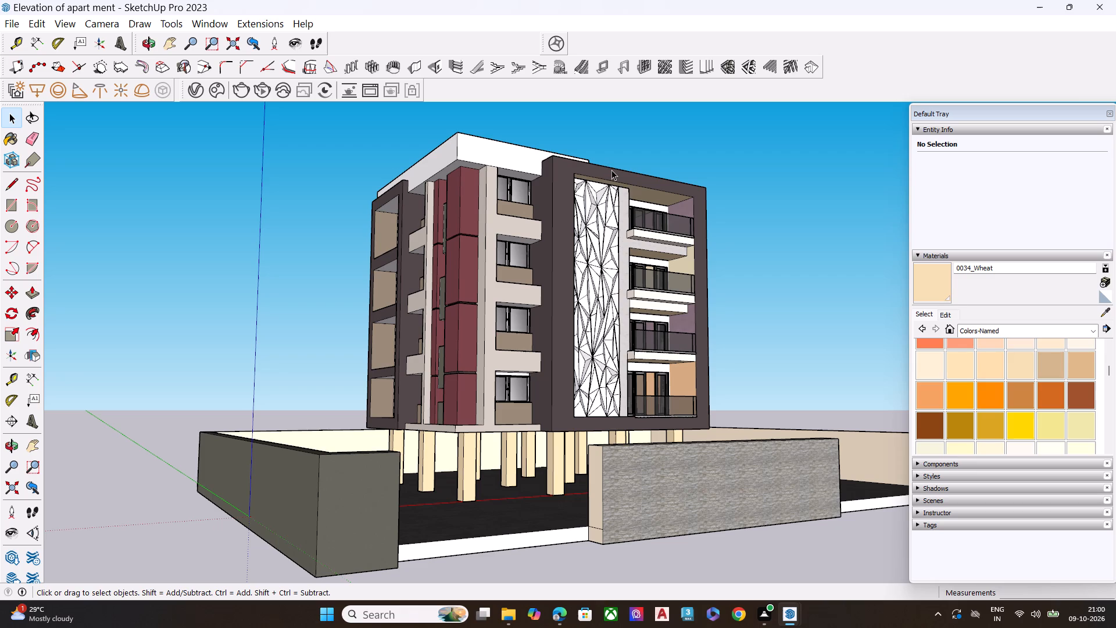
scroll(601, 317, down, 1)
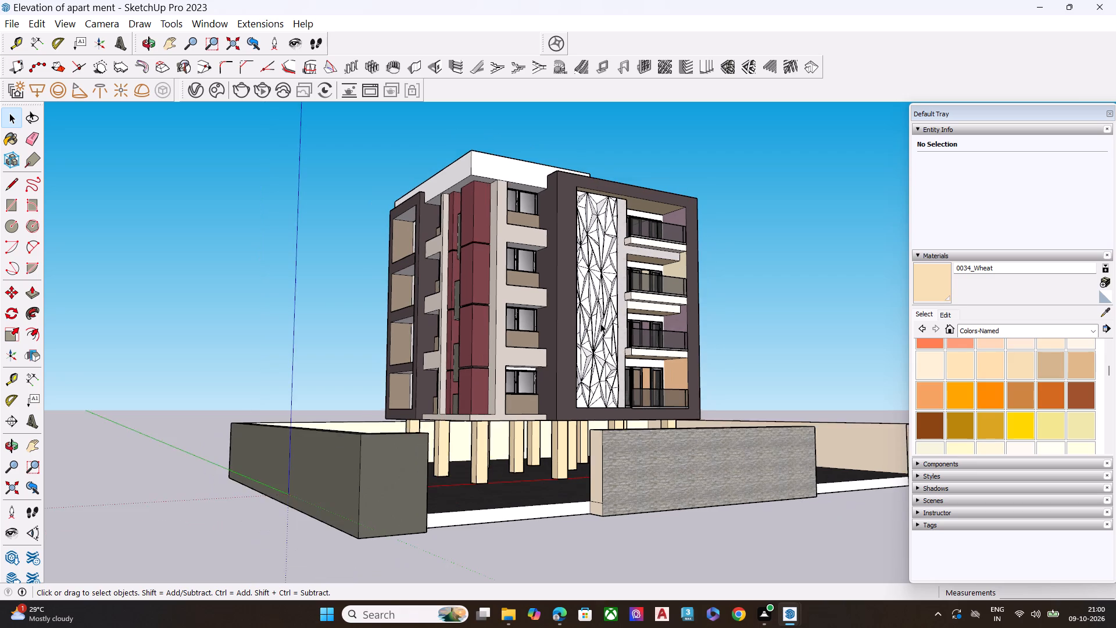
scroll(603, 327, down, 2)
middle_drag(502, 308, 527, 324)
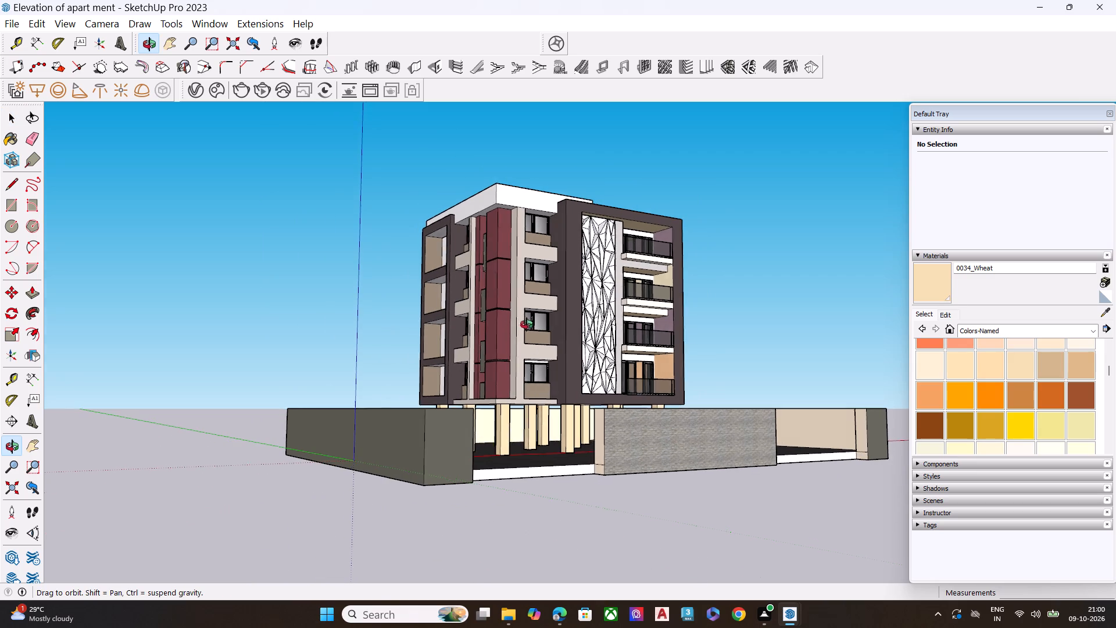
middle_drag(527, 324, 533, 327)
scroll(567, 419, up, 6)
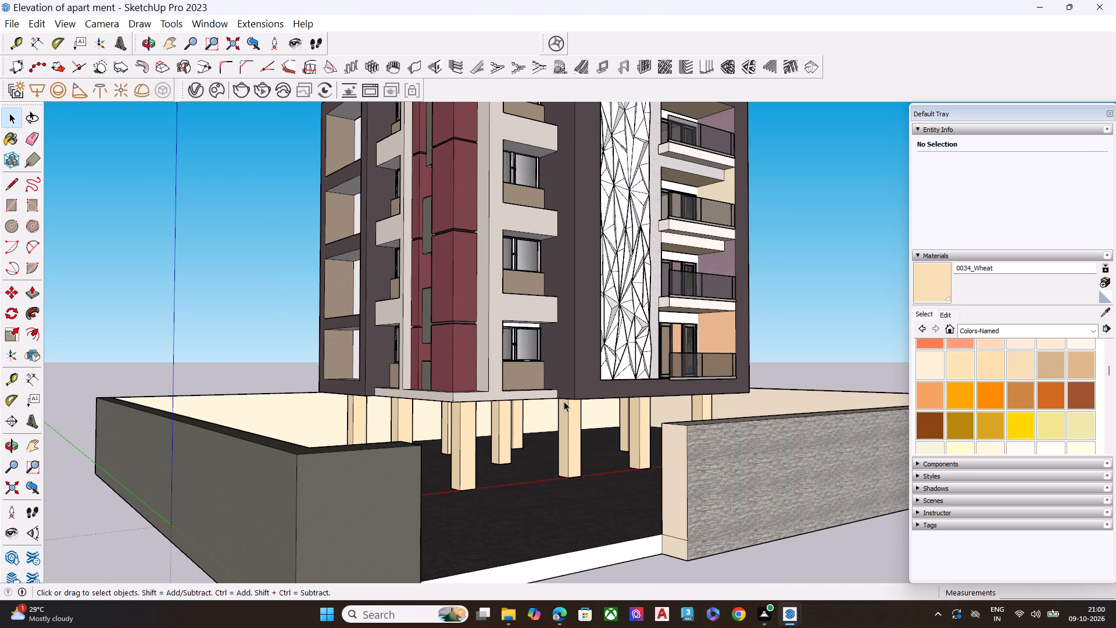
middle_drag(558, 385, 560, 394)
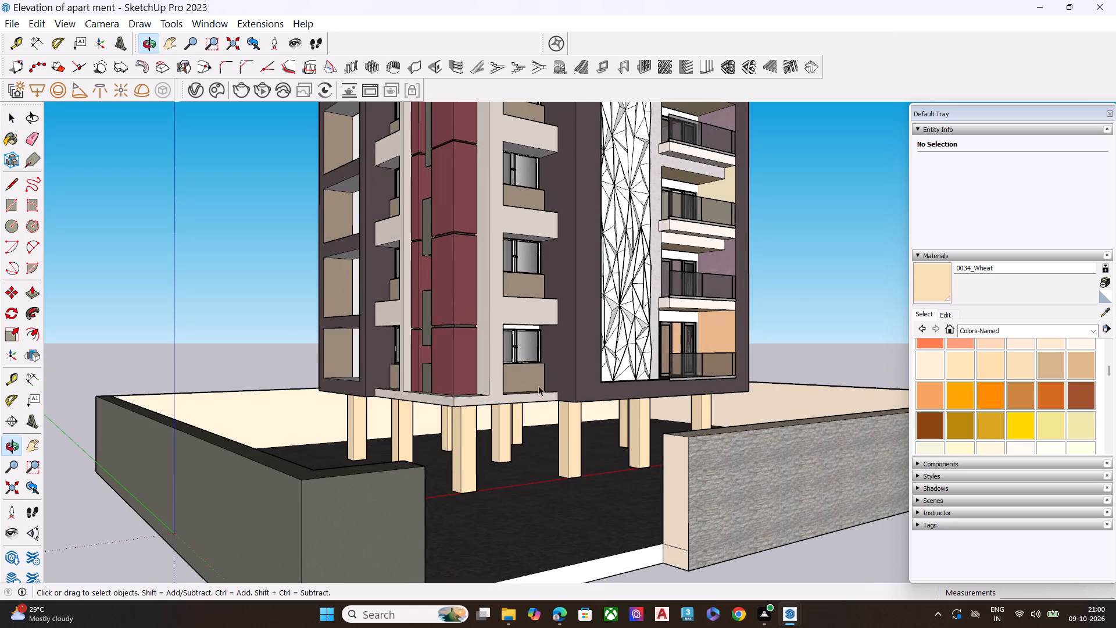
scroll(525, 395, down, 8)
scroll(676, 301, up, 4)
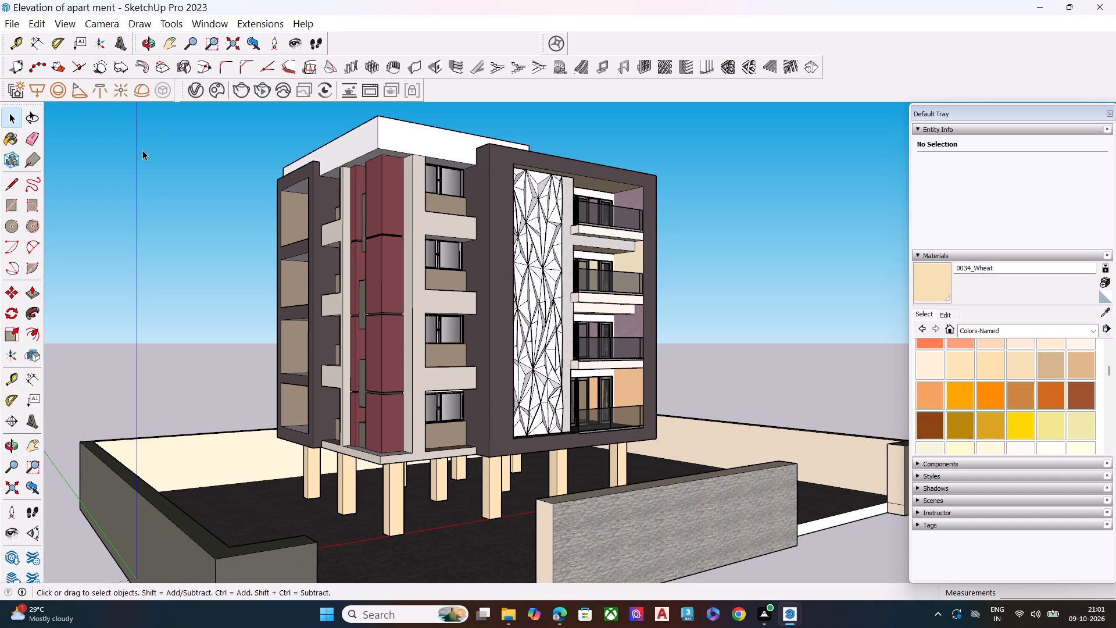
Import the PENTEK Slimmest Steel Sliding Door model from the Downloads folder and place it on the ground outside the compound wall.
click(12, 27)
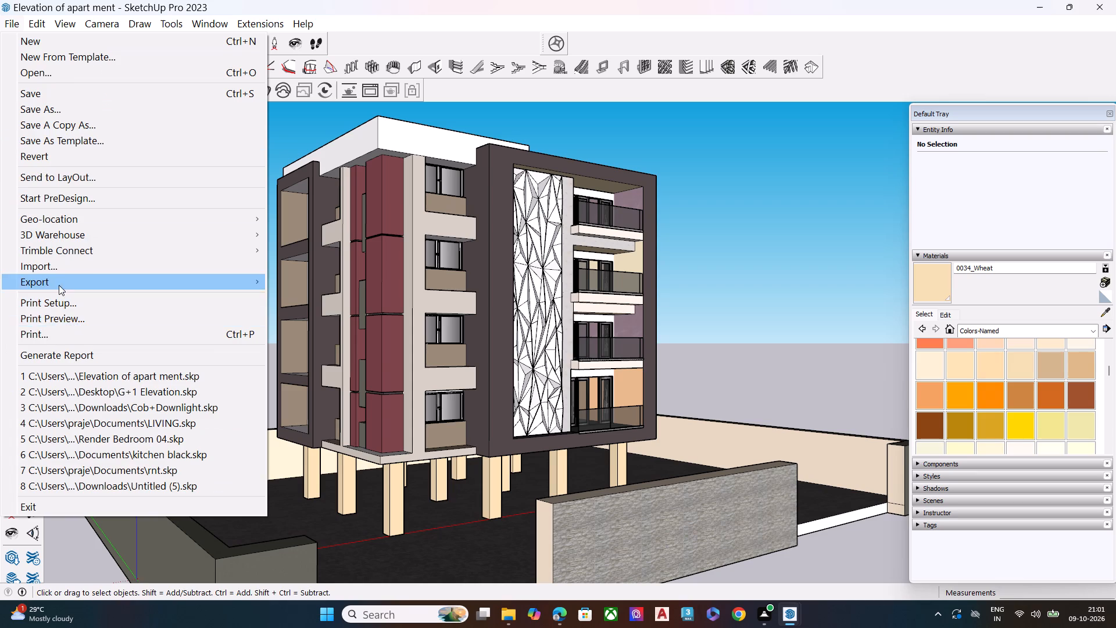
click(59, 269)
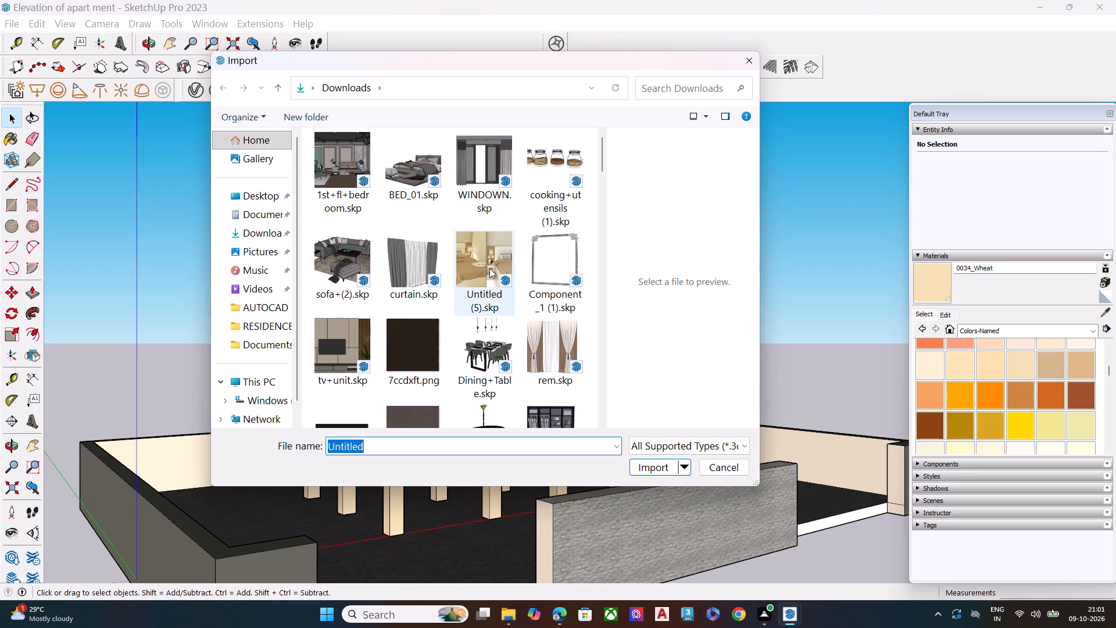
scroll(490, 269, down, 2)
scroll(492, 273, up, 2)
scroll(430, 264, down, 2)
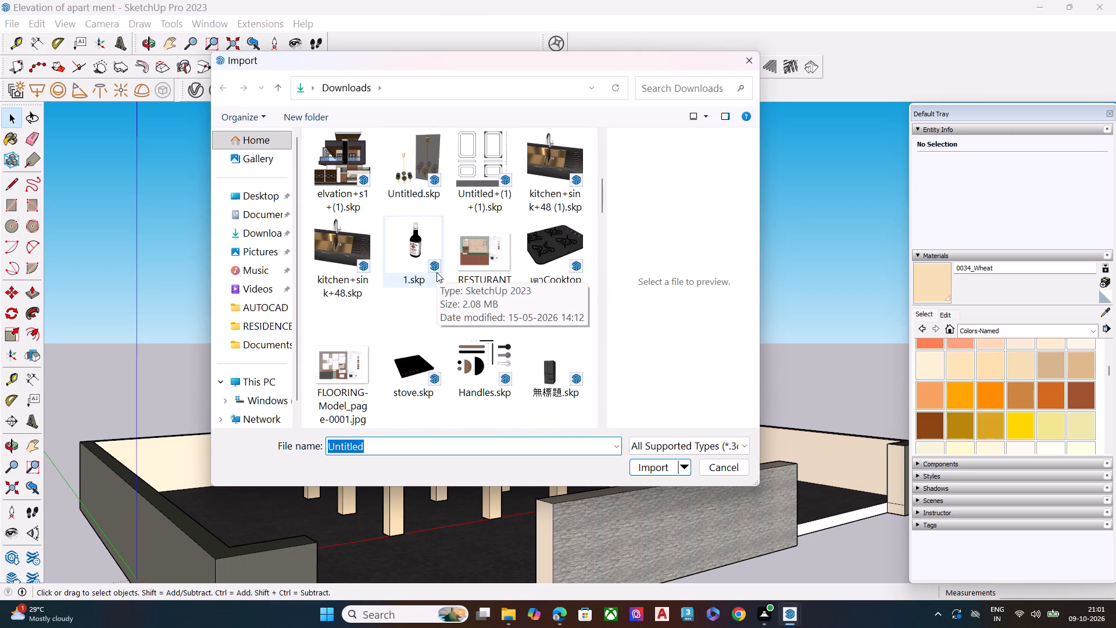
scroll(438, 275, down, 9)
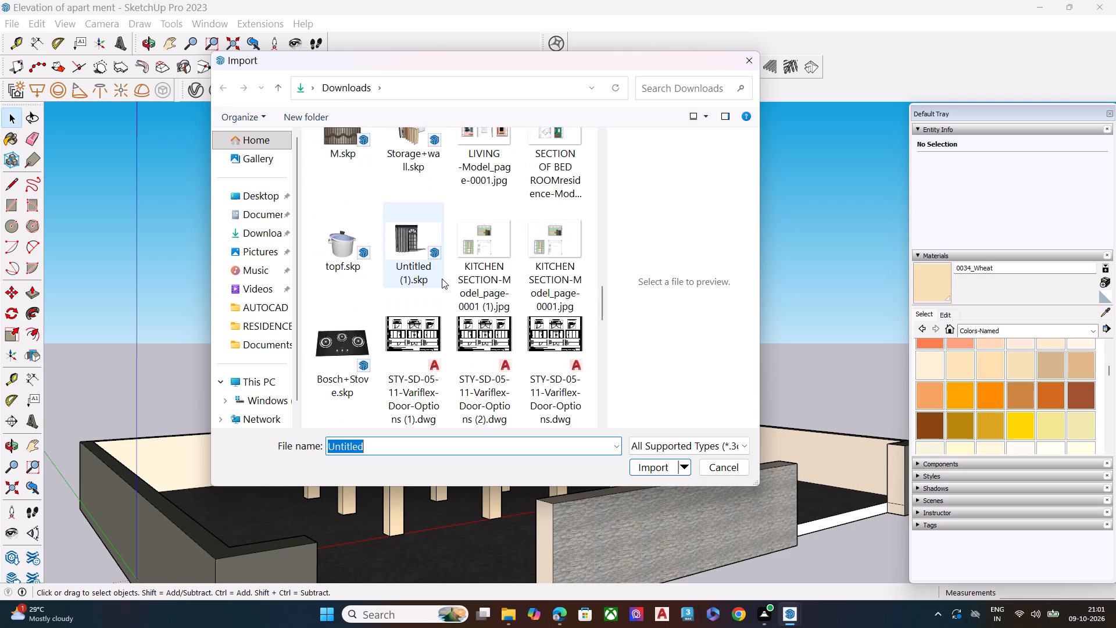
scroll(443, 279, down, 4)
scroll(443, 279, up, 2)
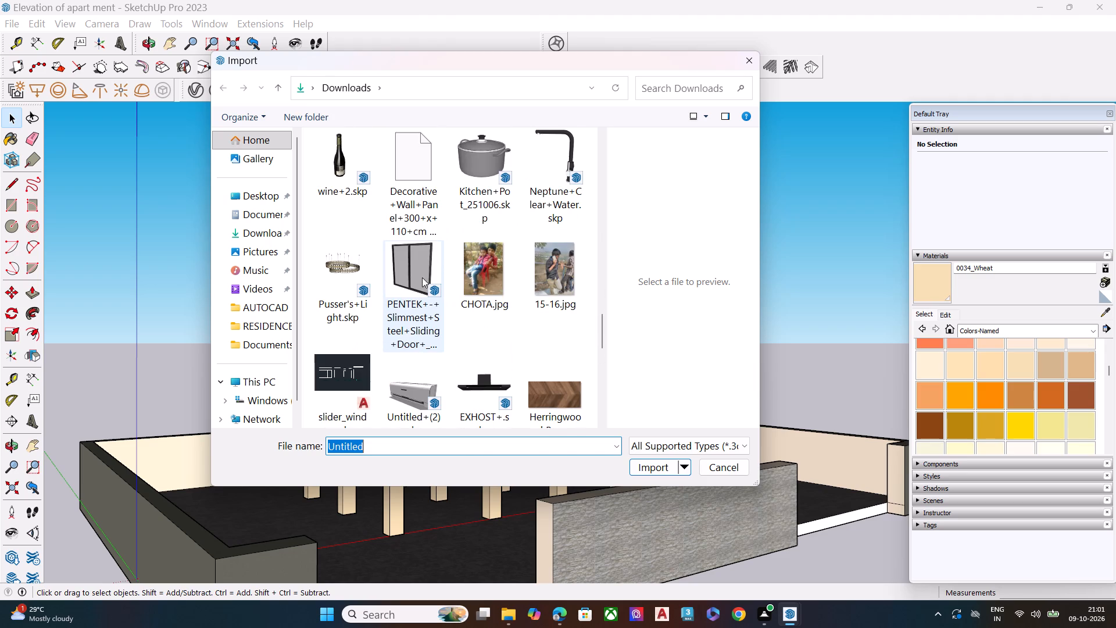
click(403, 277)
click(660, 466)
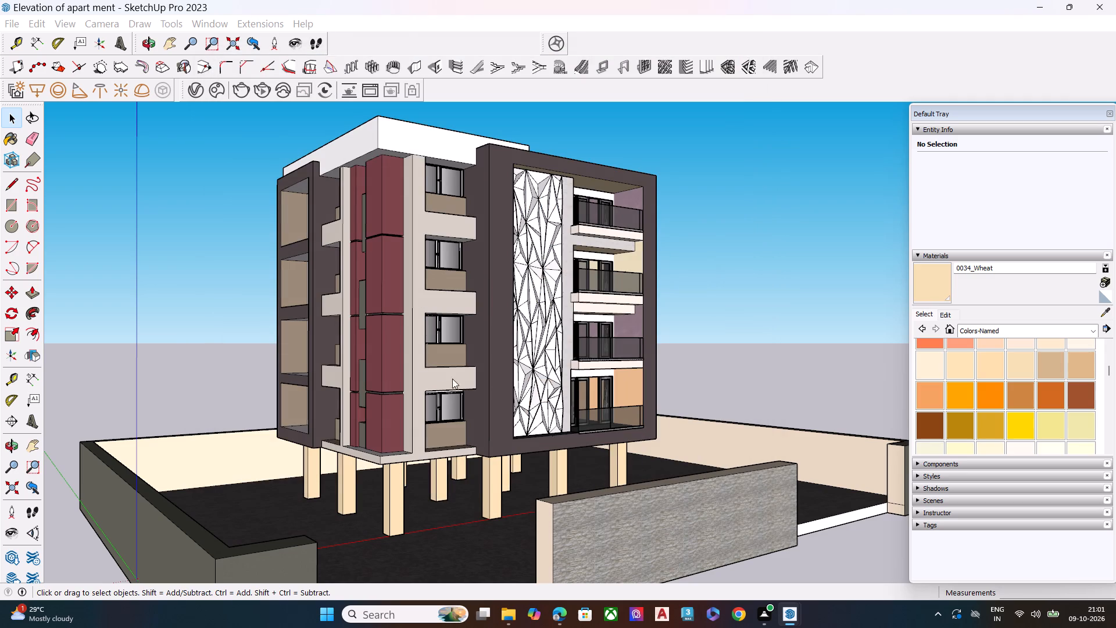
scroll(376, 333, down, 5)
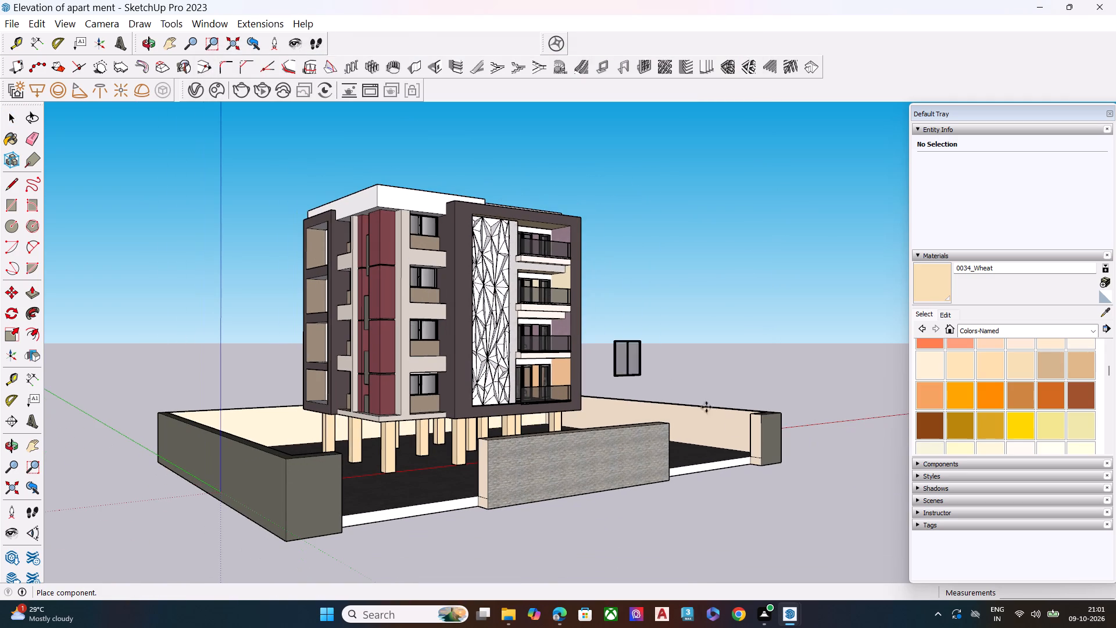
click(787, 532)
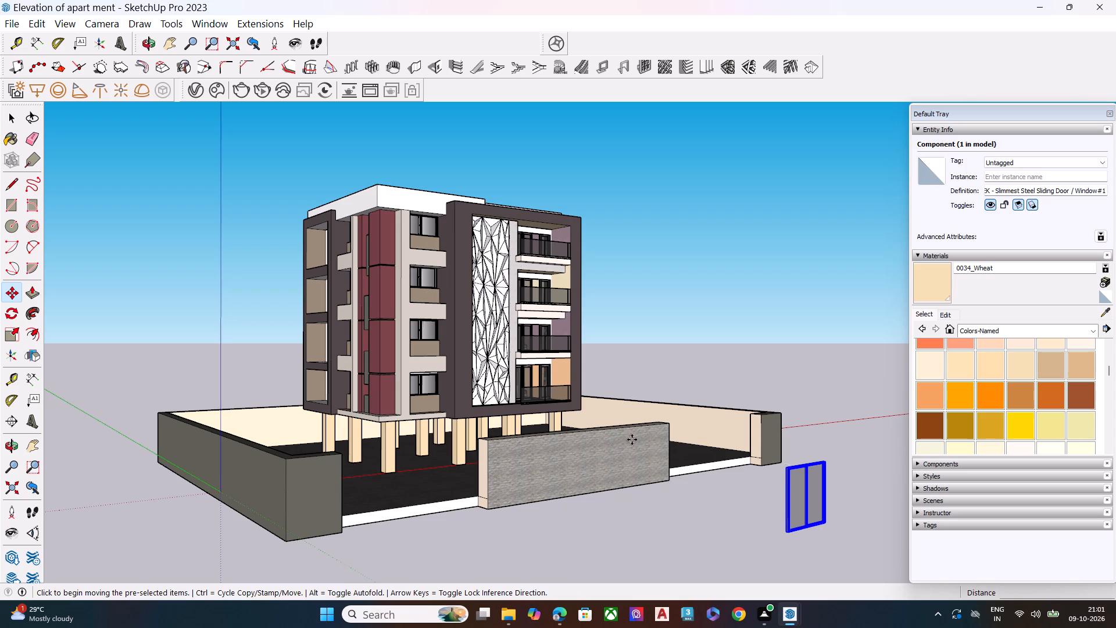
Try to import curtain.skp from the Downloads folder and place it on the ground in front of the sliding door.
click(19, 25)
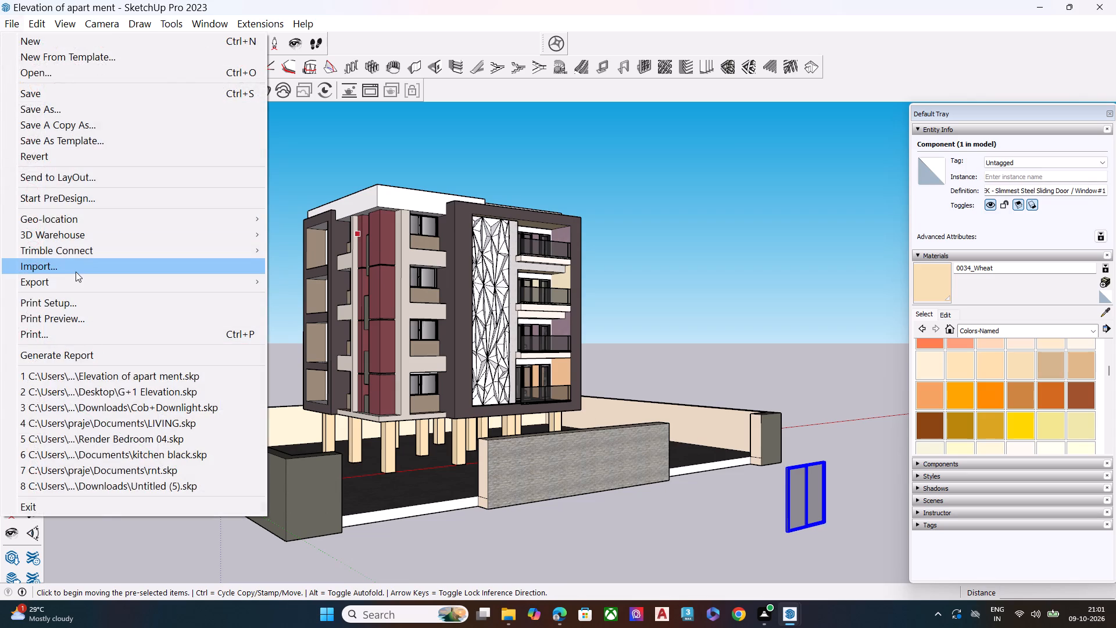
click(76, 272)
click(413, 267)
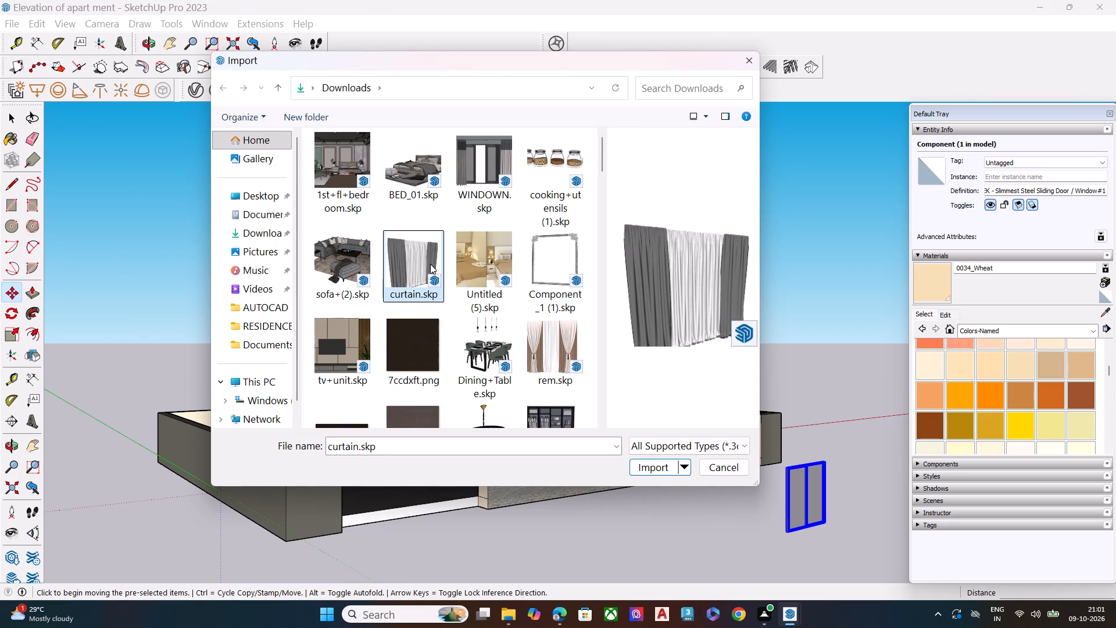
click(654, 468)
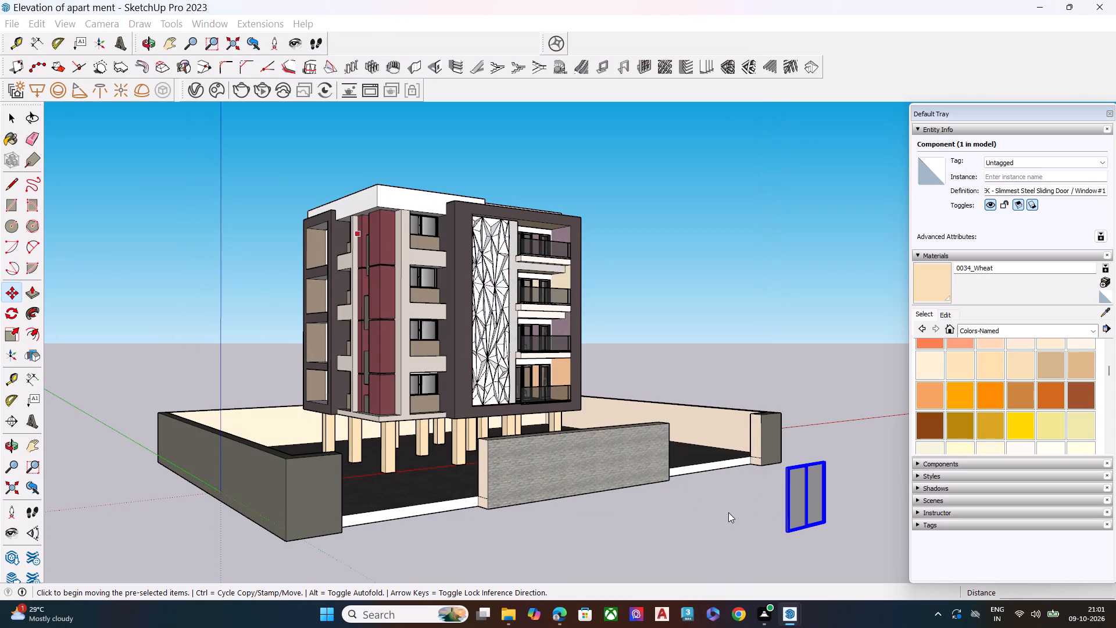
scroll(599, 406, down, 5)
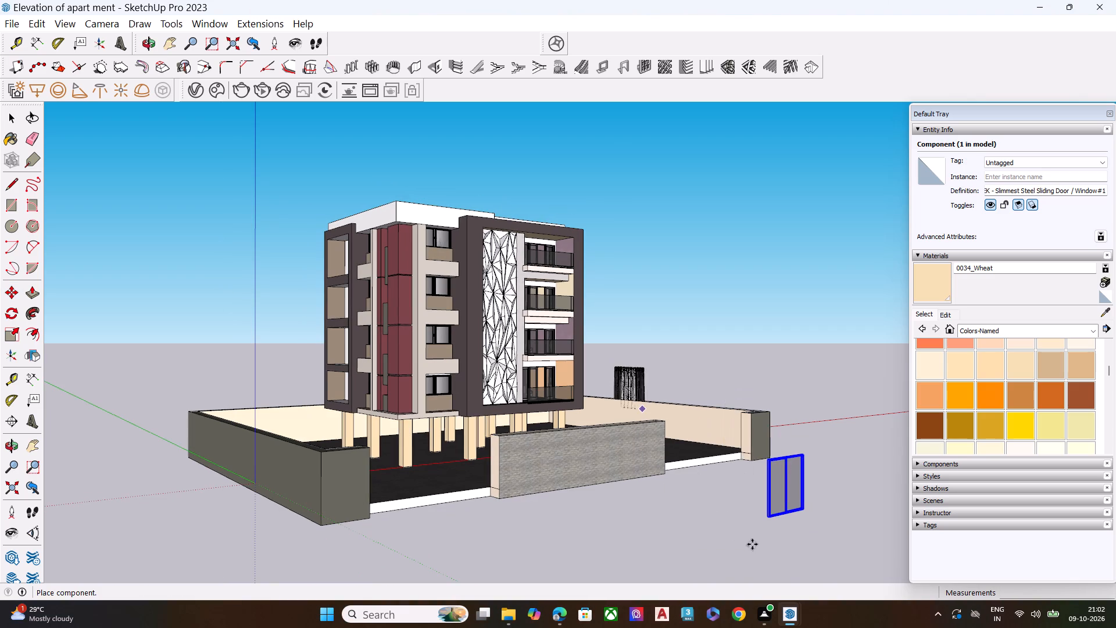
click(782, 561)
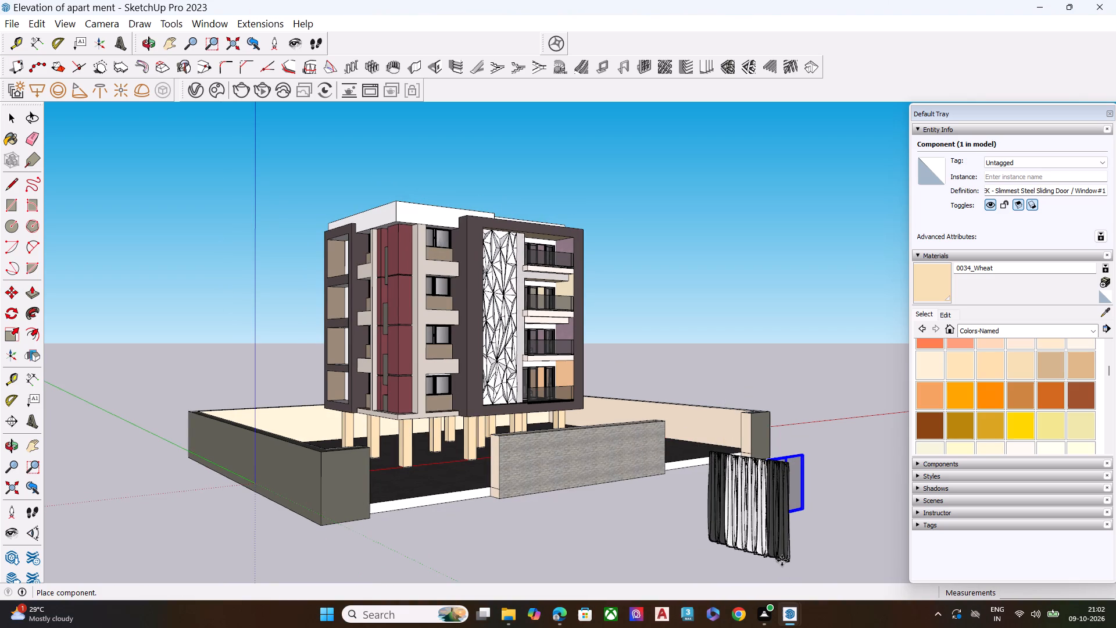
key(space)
Examine the ground around the building, compound wall and sliding door from several angles and distances to locate the imported curtain.
middle_drag(803, 528, 571, 541)
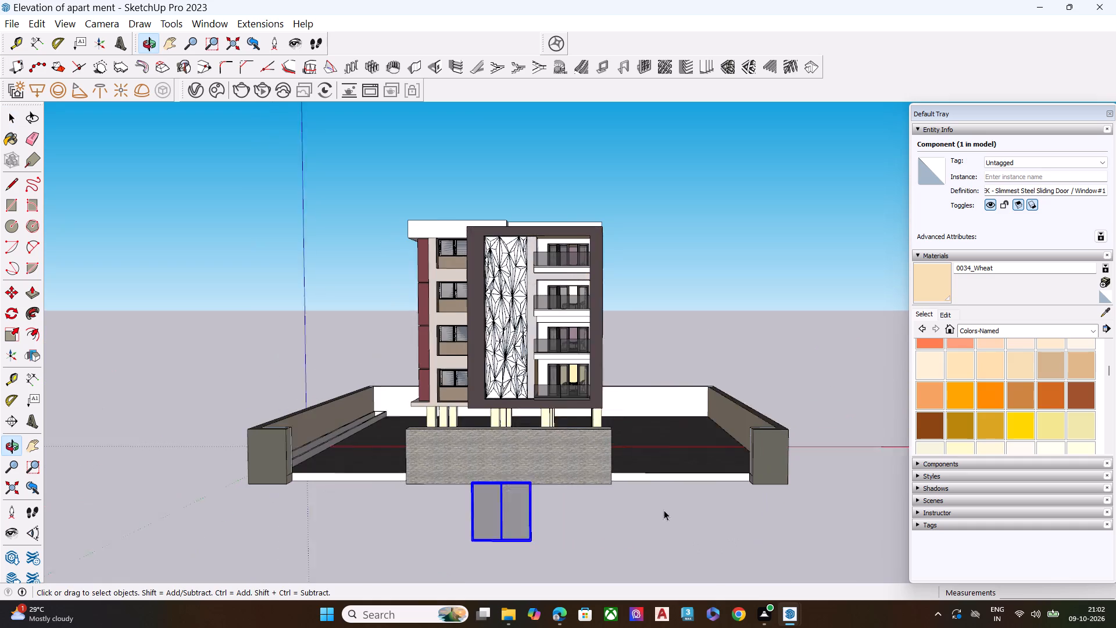
scroll(585, 487, down, 7)
middle_drag(492, 515, 570, 520)
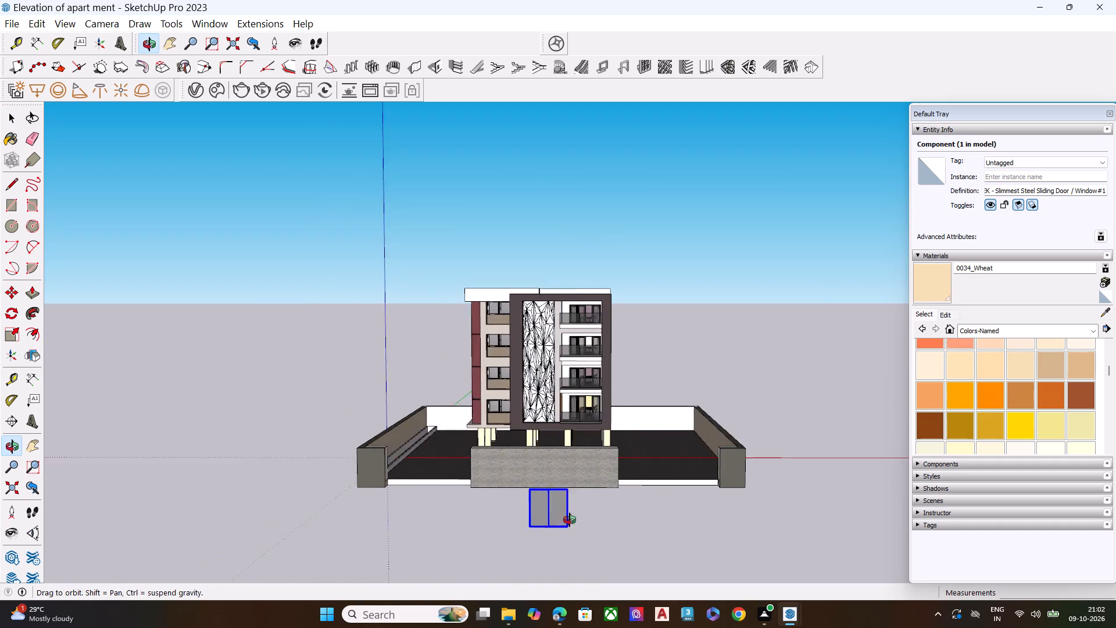
middle_drag(570, 520, 700, 518)
key(Escape)
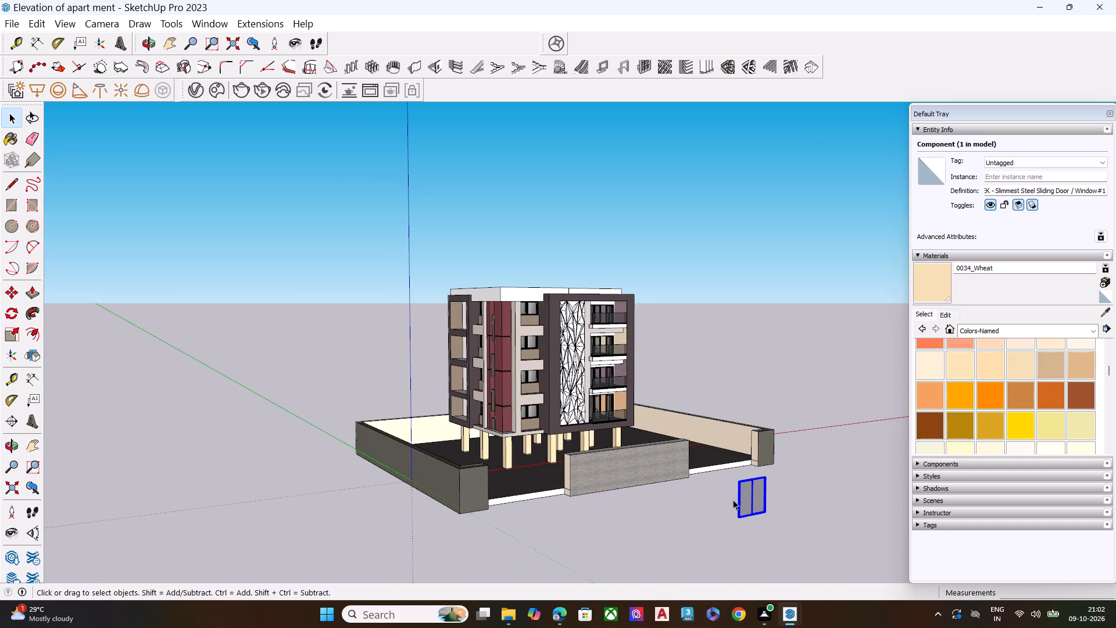
scroll(465, 452, down, 16)
scroll(601, 448, down, 2)
scroll(444, 443, down, 2)
middle_drag(542, 518, 806, 511)
scroll(797, 514, up, 1)
scroll(491, 519, down, 9)
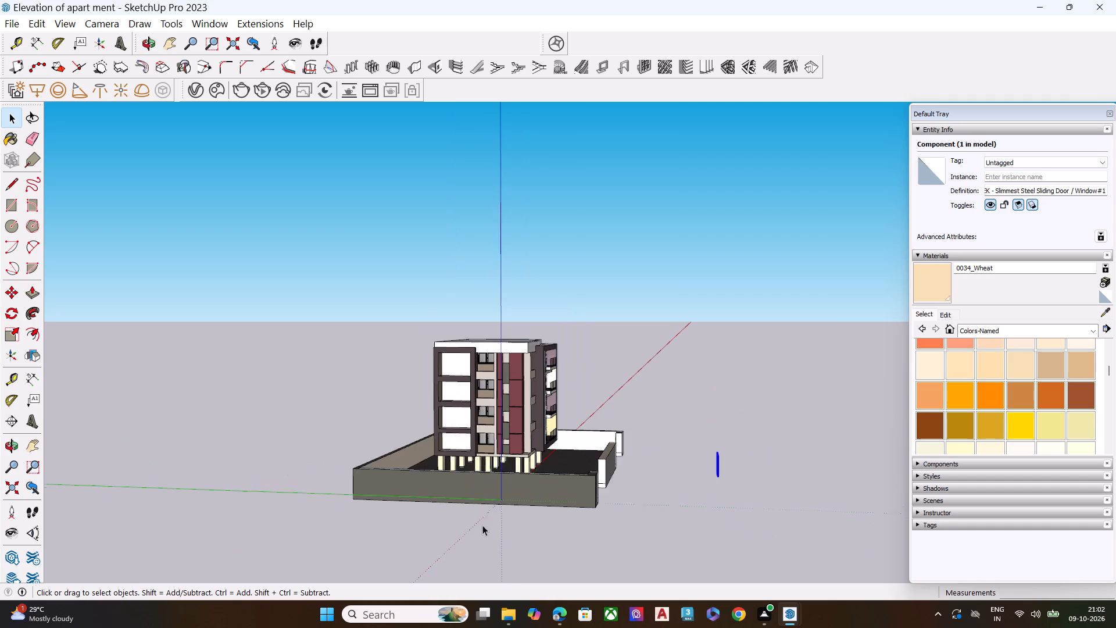
scroll(482, 525, down, 1)
scroll(618, 502, down, 9)
middle_drag(786, 494, 599, 560)
scroll(626, 531, up, 2)
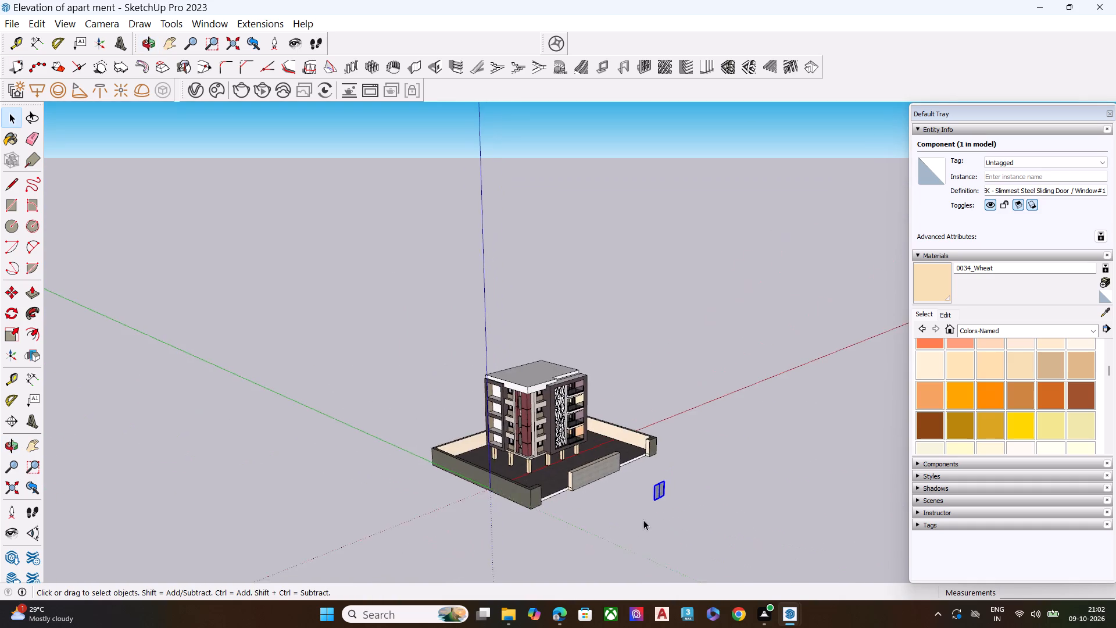
scroll(643, 520, up, 13)
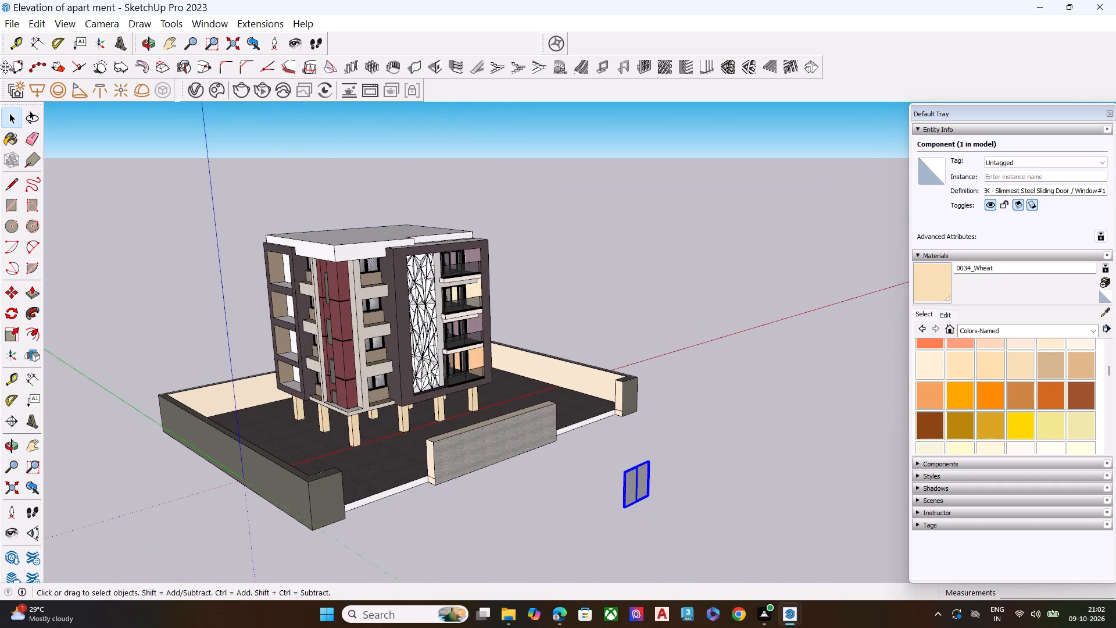
Import curtain.skp from the Downloads folder and place it on the ground beside the sliding door, outside the compound wall.
click(17, 25)
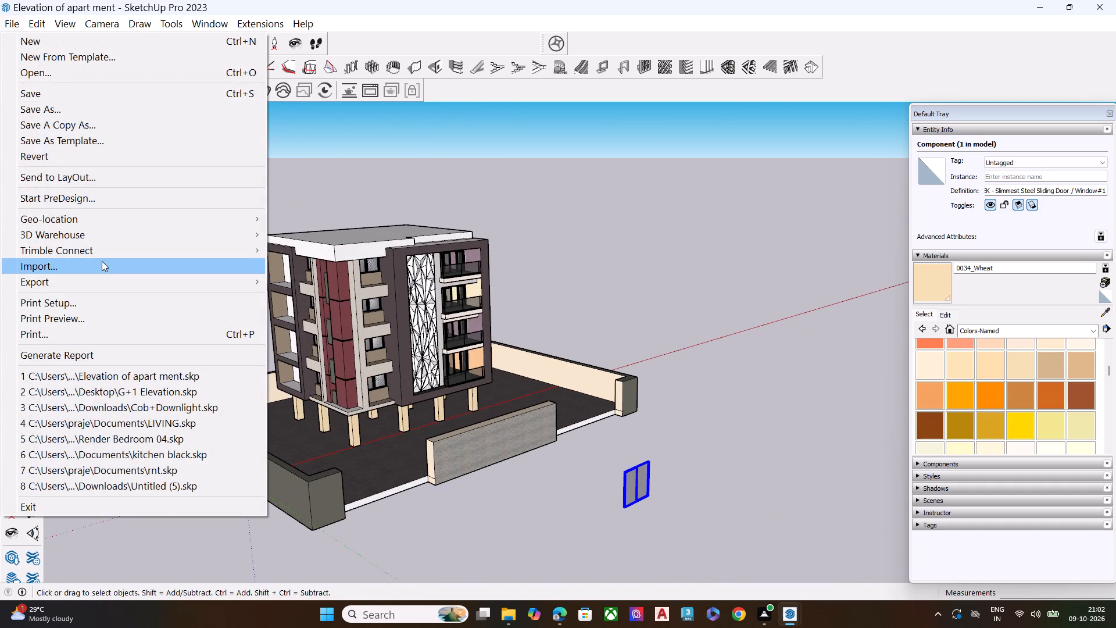
click(102, 261)
click(408, 251)
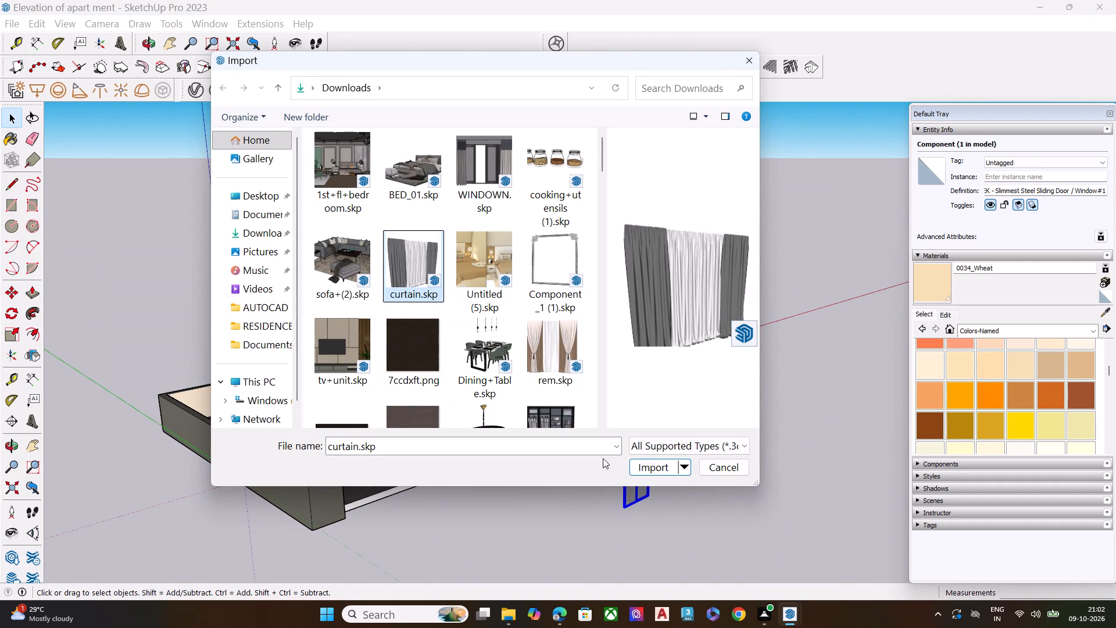
click(640, 466)
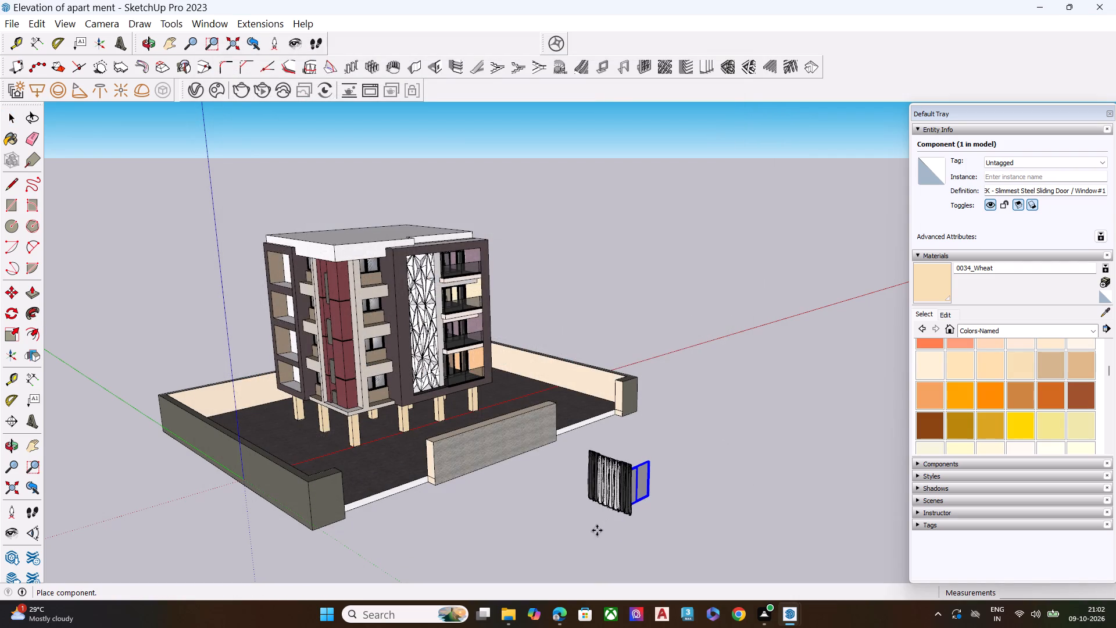
click(586, 534)
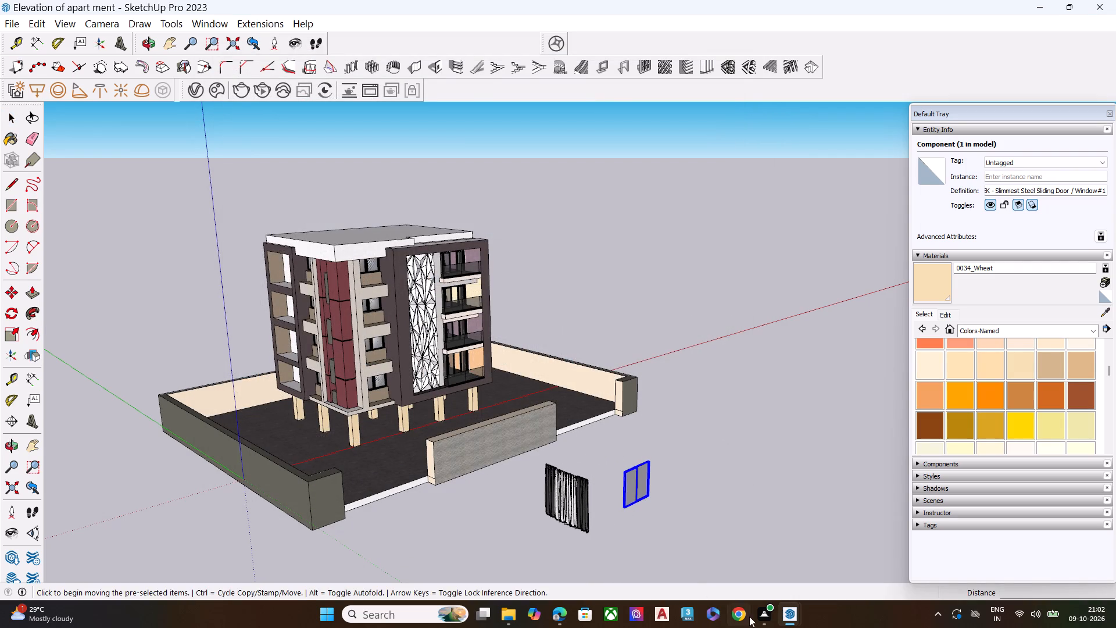
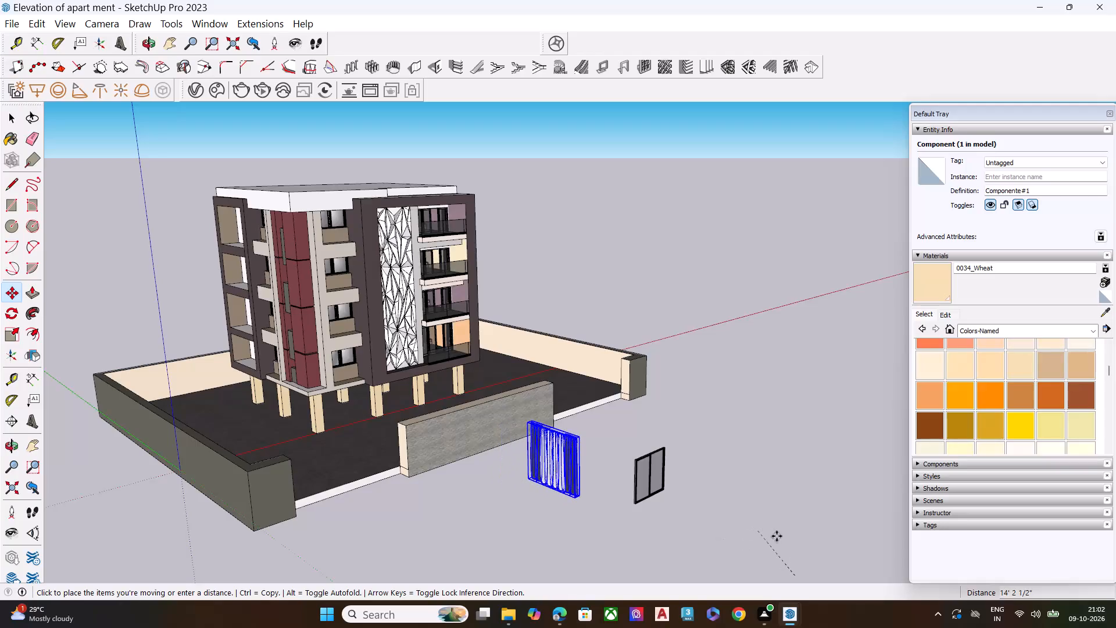
Move the grey curtain closer to the sliding door on the ground outside the compound wall and deselect it.
click(786, 540)
key(space)
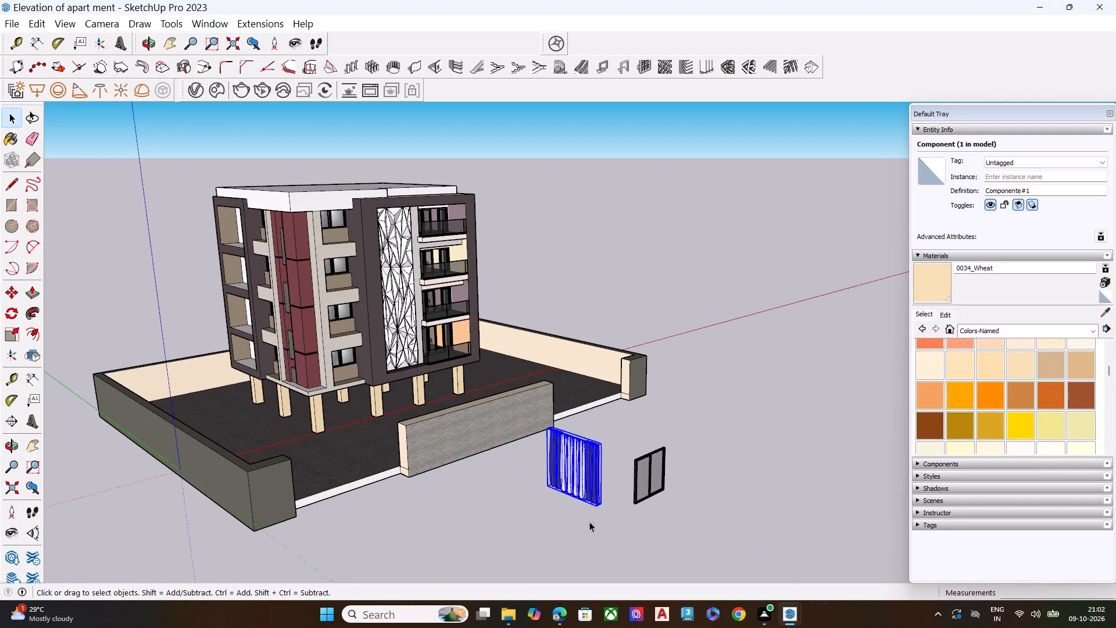
scroll(592, 512, up, 11)
middle_drag(289, 72, 58, 39)
scroll(44, 46, up, 1)
scroll(65, 7, down, 2)
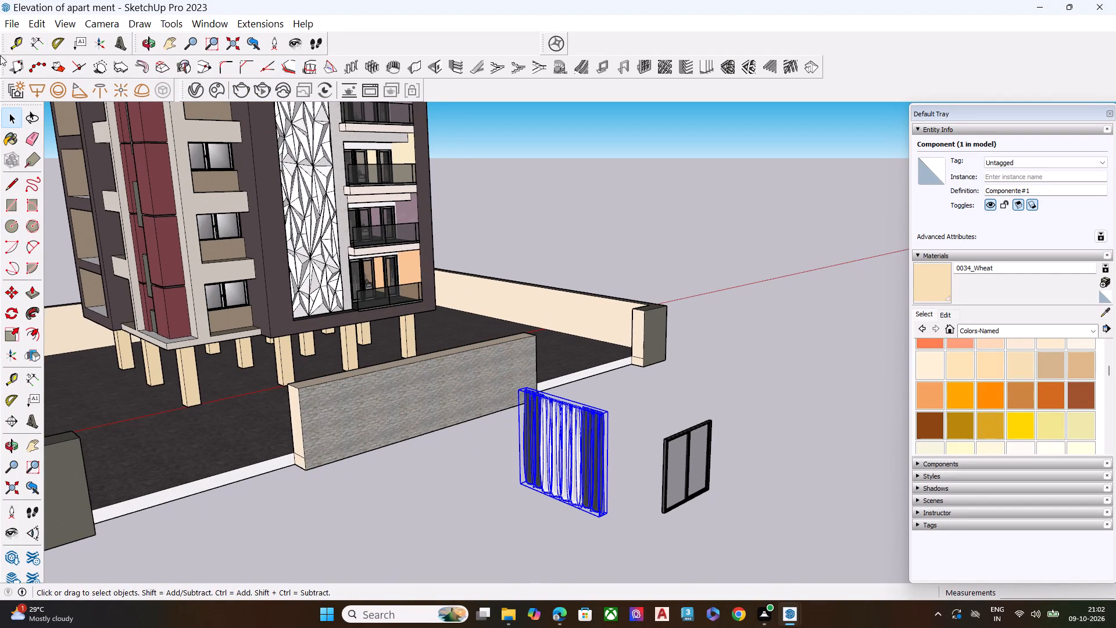
scroll(453, 180, down, 1)
scroll(643, 456, down, 2)
middle_drag(667, 480, 510, 470)
scroll(510, 470, up, 5)
scroll(456, 448, up, 6)
key(space)
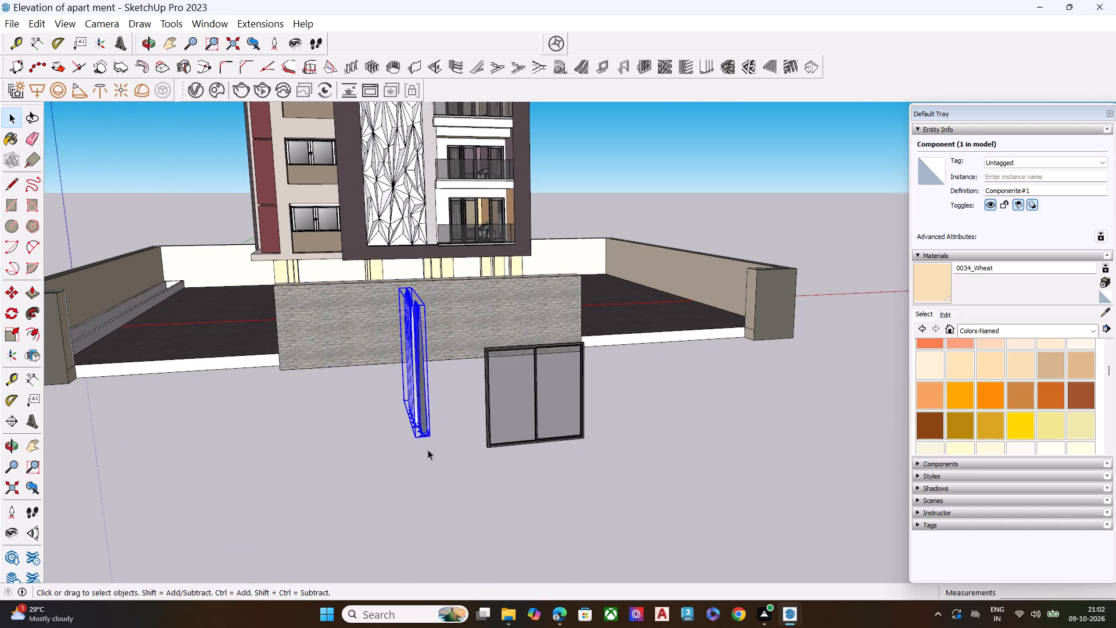
click(428, 449)
Import Untitled (1).skp from the Downloads folder and place the curtained arched window on the ground beyond the sliding door.
click(19, 24)
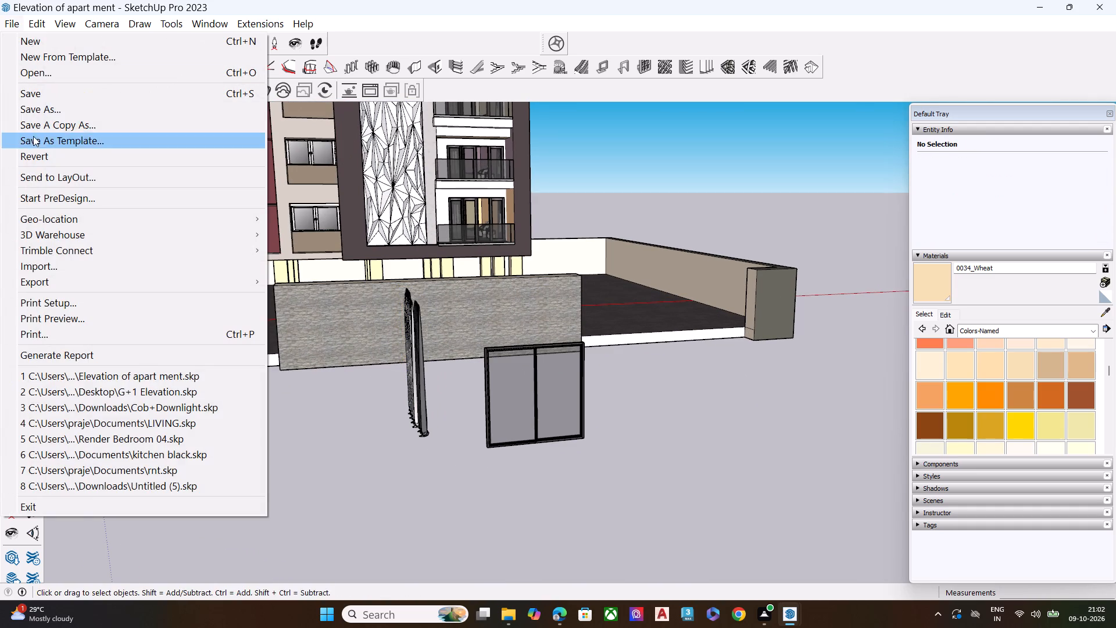
click(43, 260)
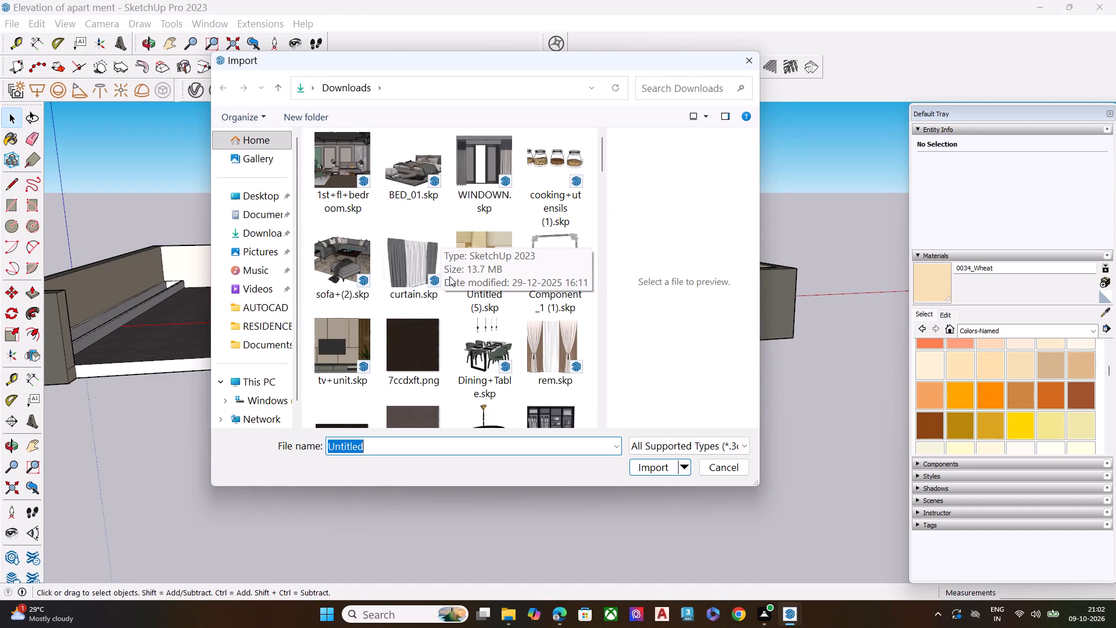
scroll(458, 290, down, 1)
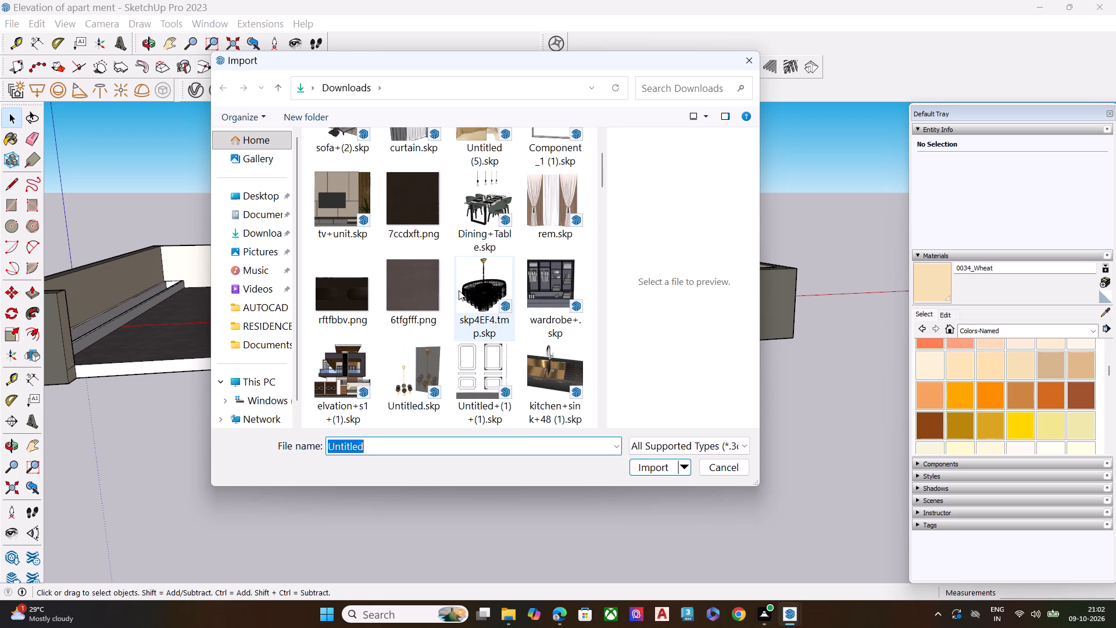
scroll(460, 290, down, 2)
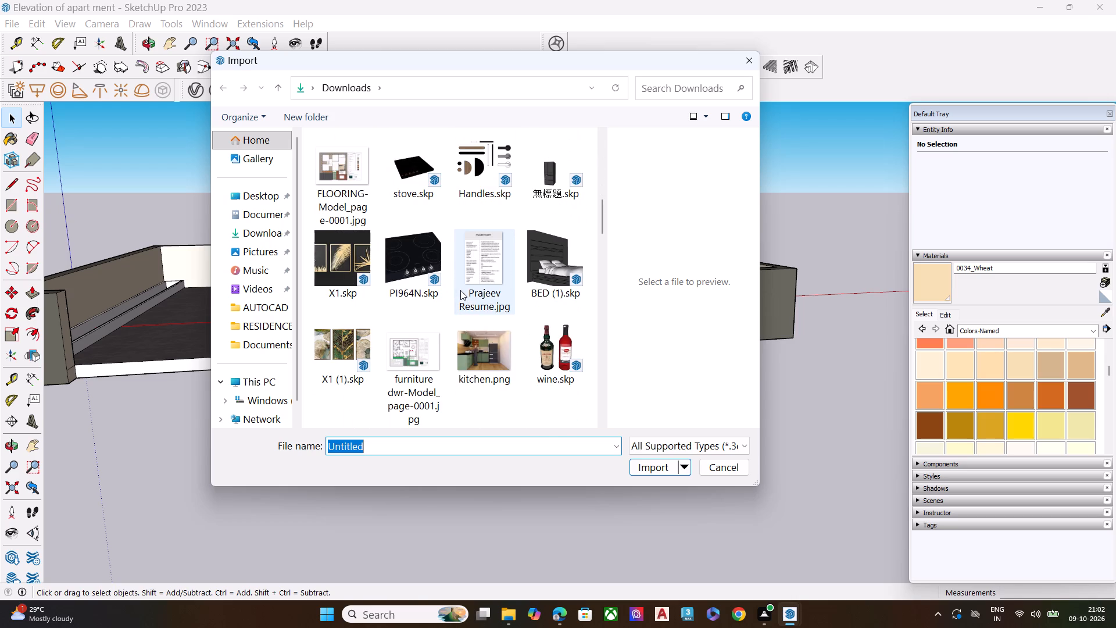
scroll(460, 291, down, 1)
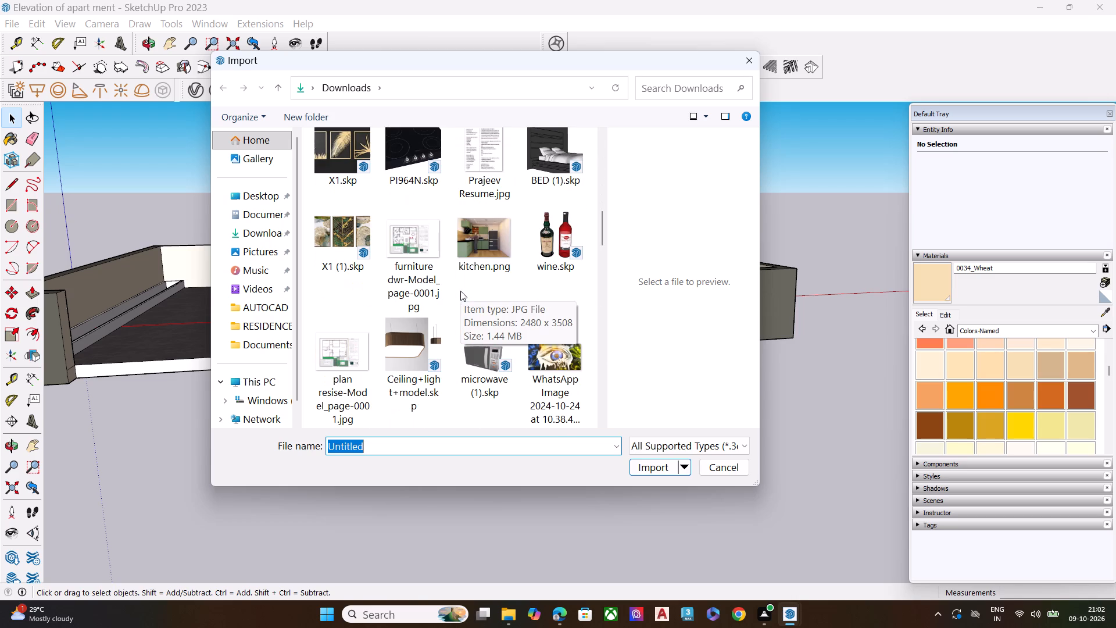
scroll(487, 306, down, 1)
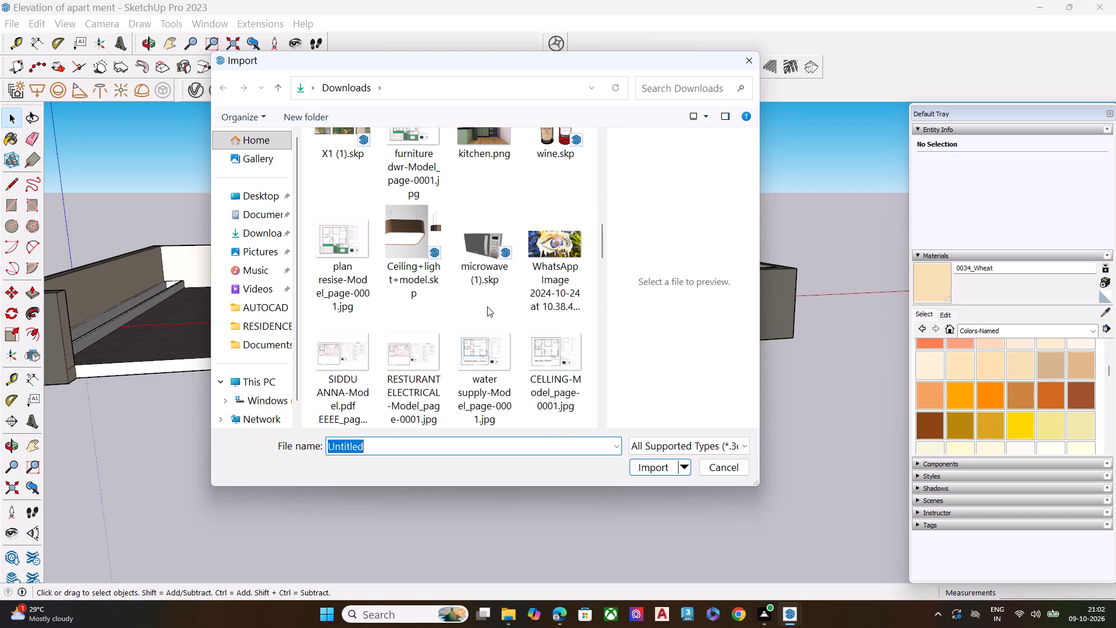
scroll(490, 291, down, 3)
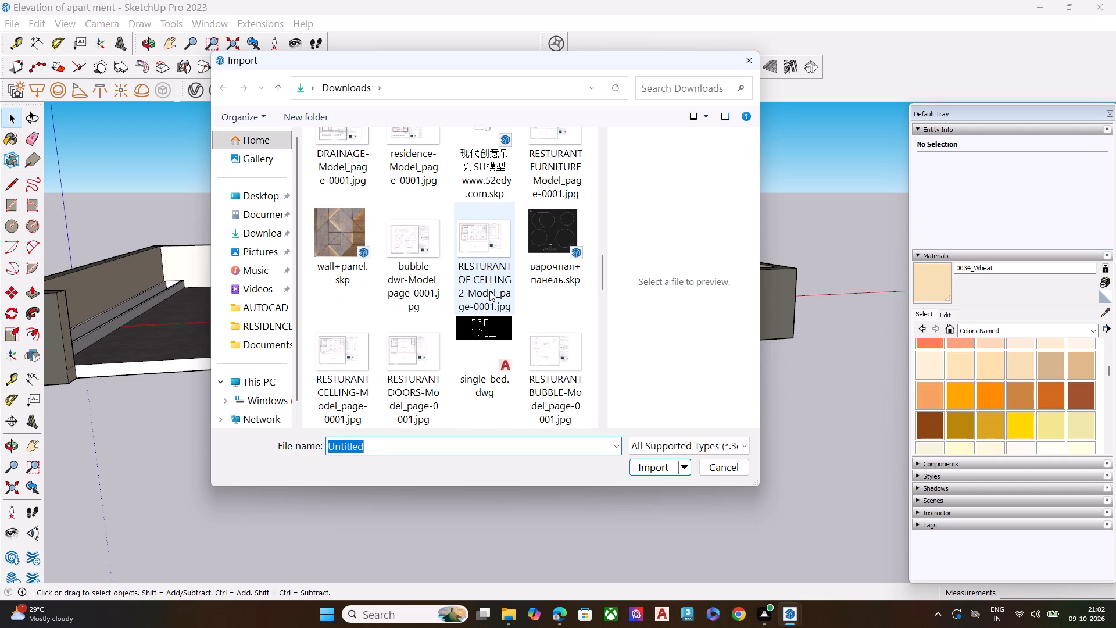
scroll(489, 291, down, 1)
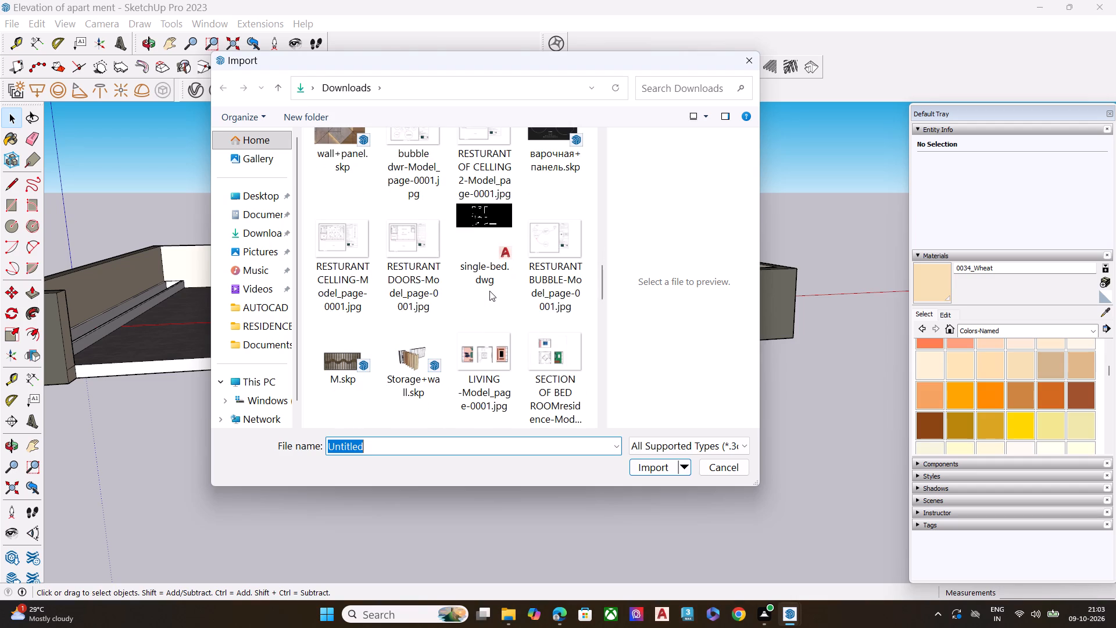
scroll(489, 291, down, 1)
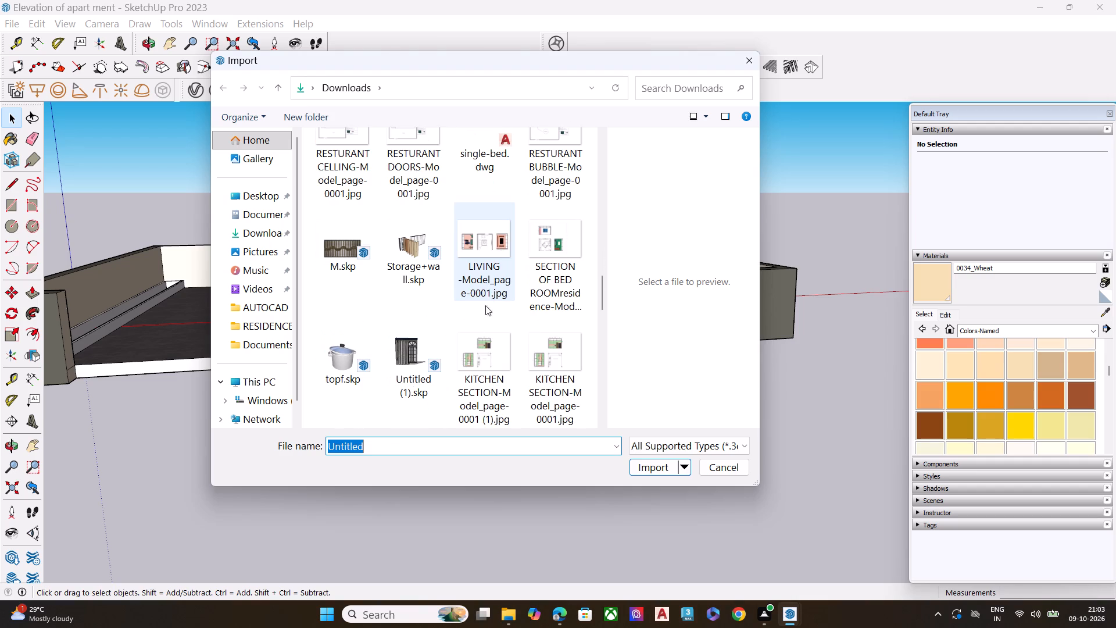
click(411, 348)
click(646, 468)
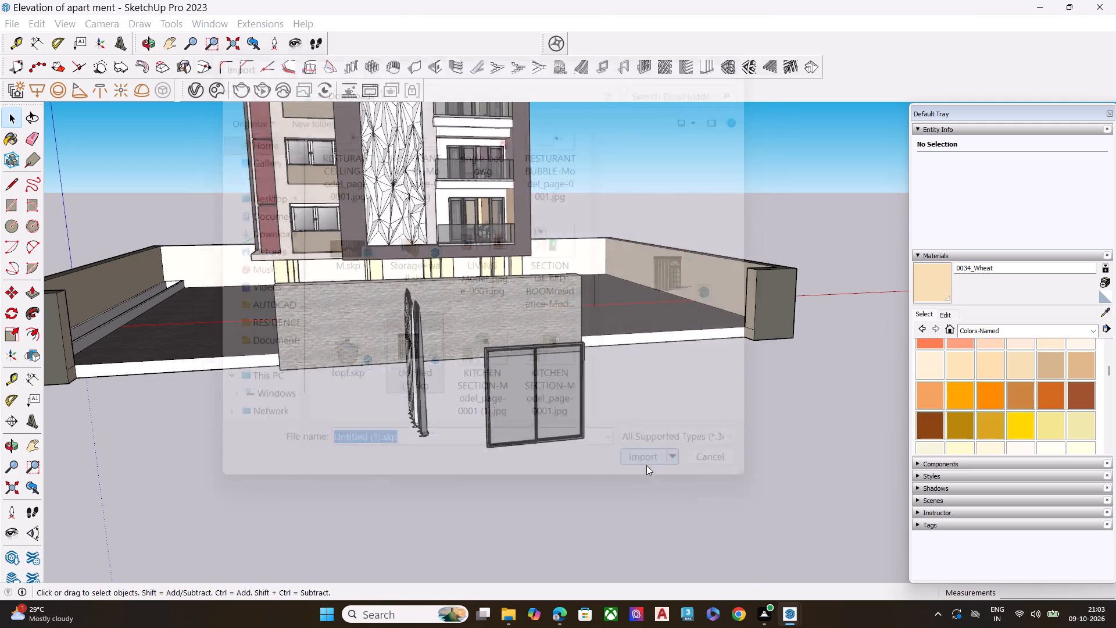
scroll(577, 452, down, 6)
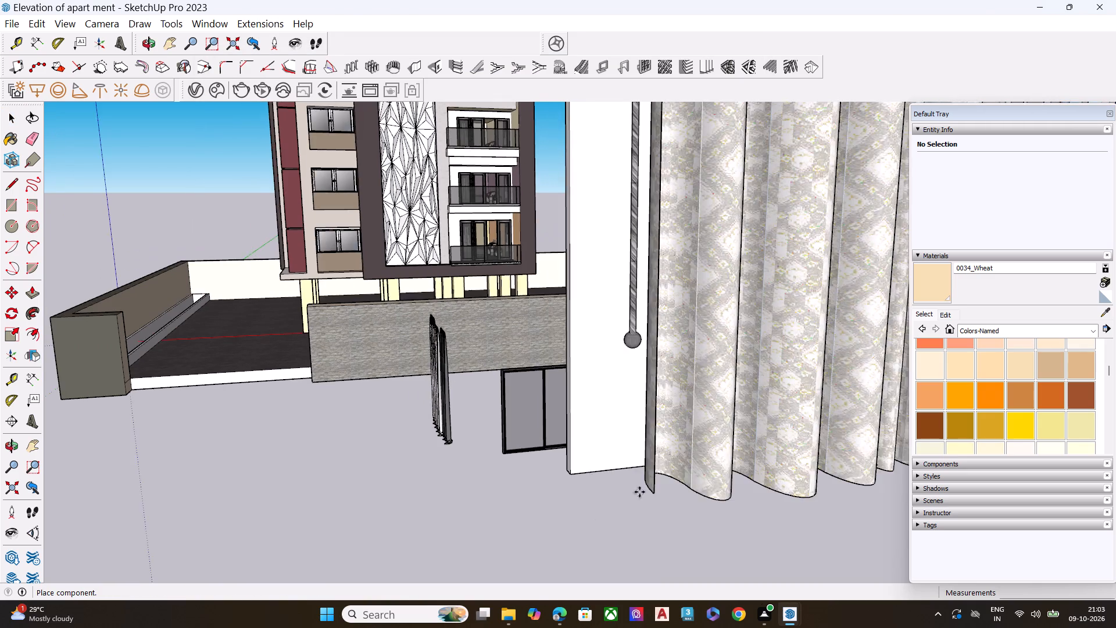
scroll(624, 483, down, 8)
scroll(535, 469, down, 13)
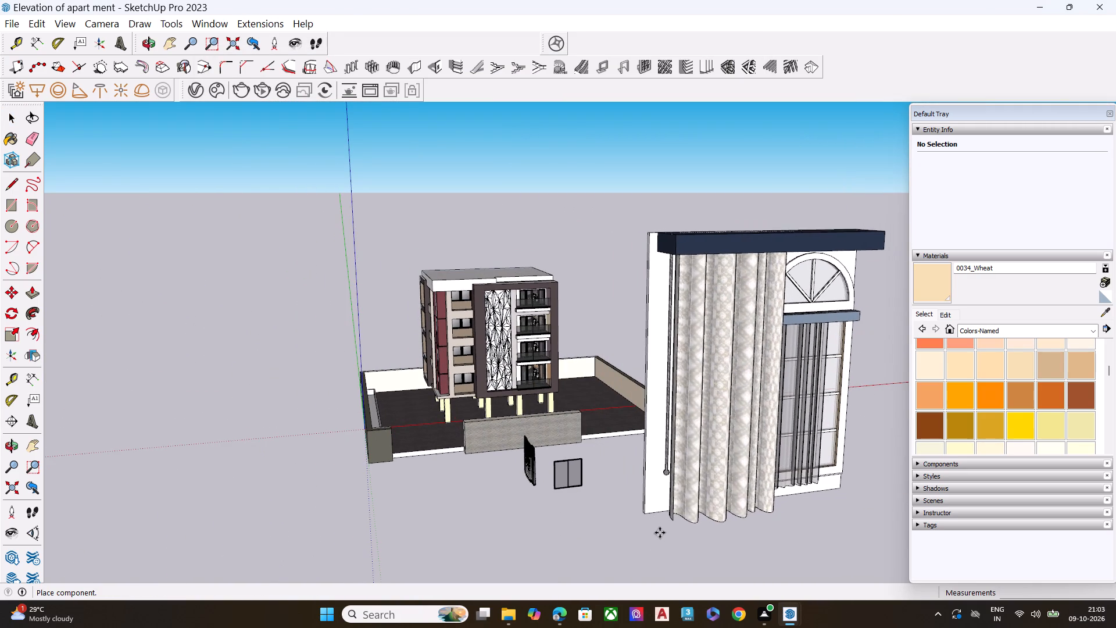
click(660, 533)
key(Escape)
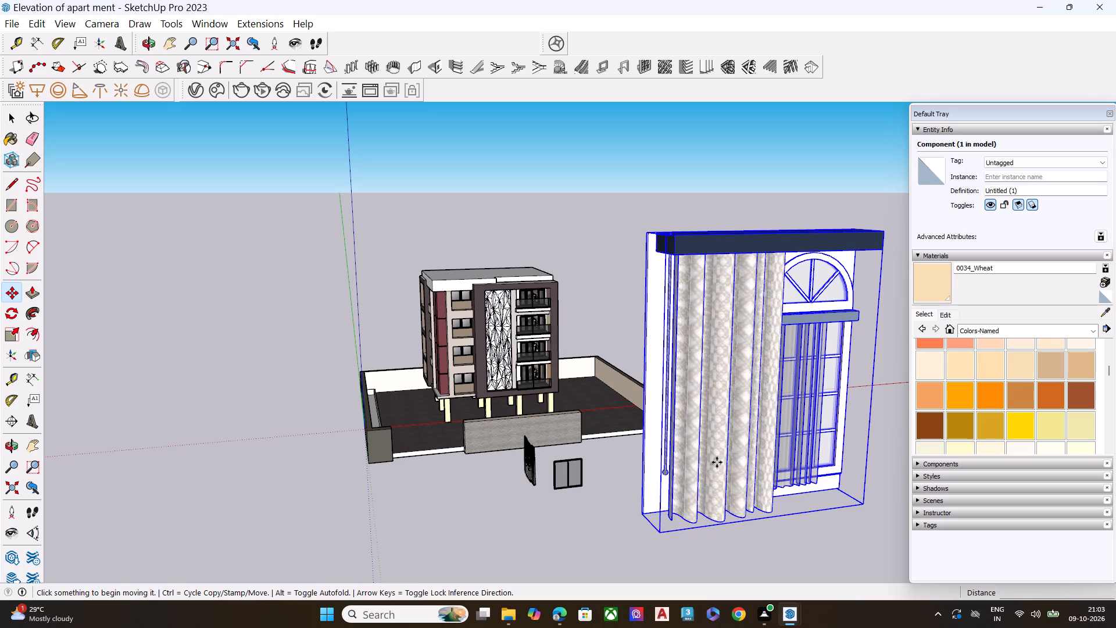
key(space)
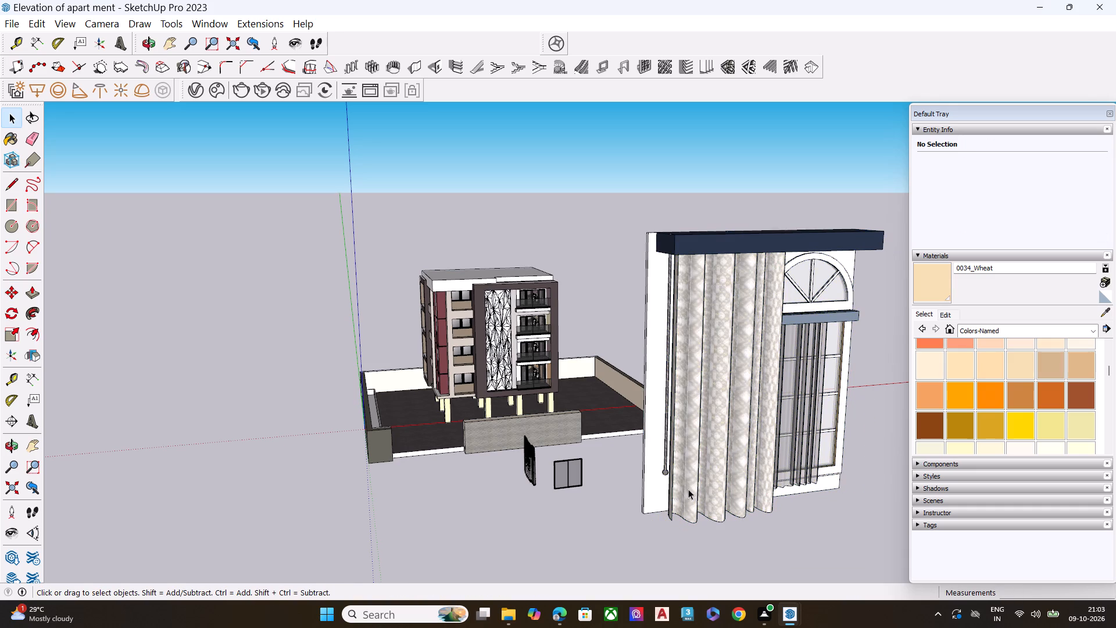
Scale the imported curtained window down uniformly from its upper corner to a factor of about 0.13.
click(702, 472)
key(s)
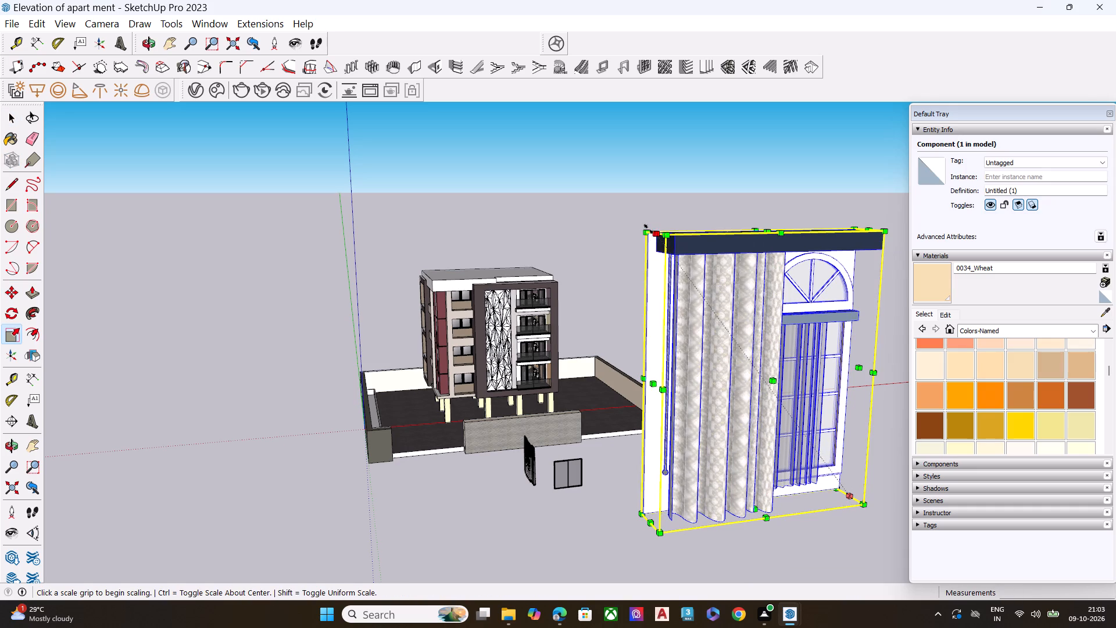
click(646, 229)
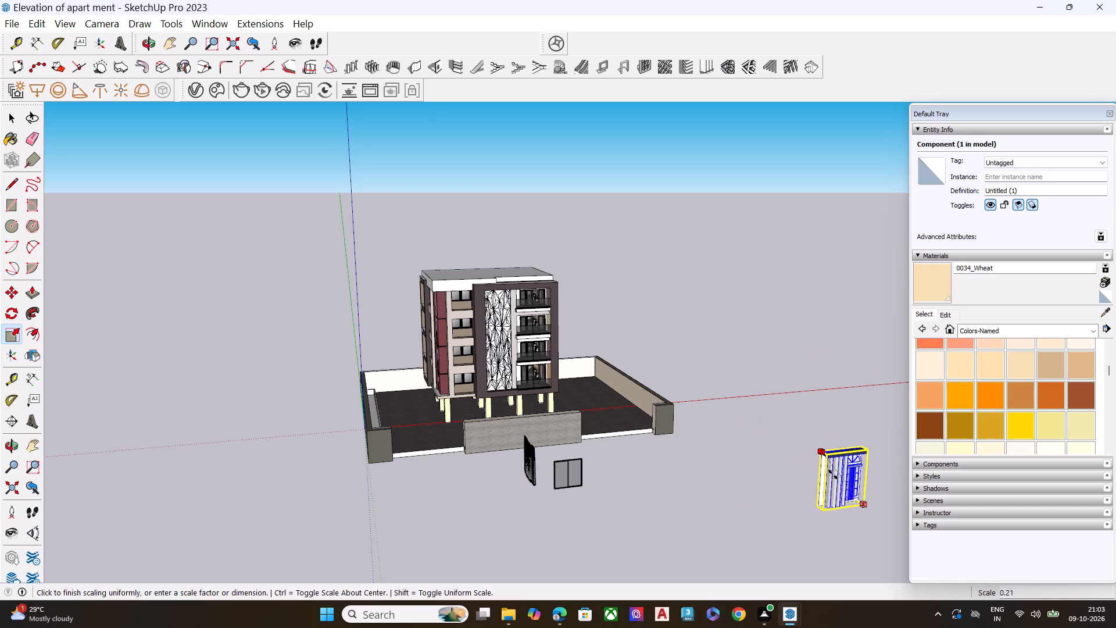
click(825, 480)
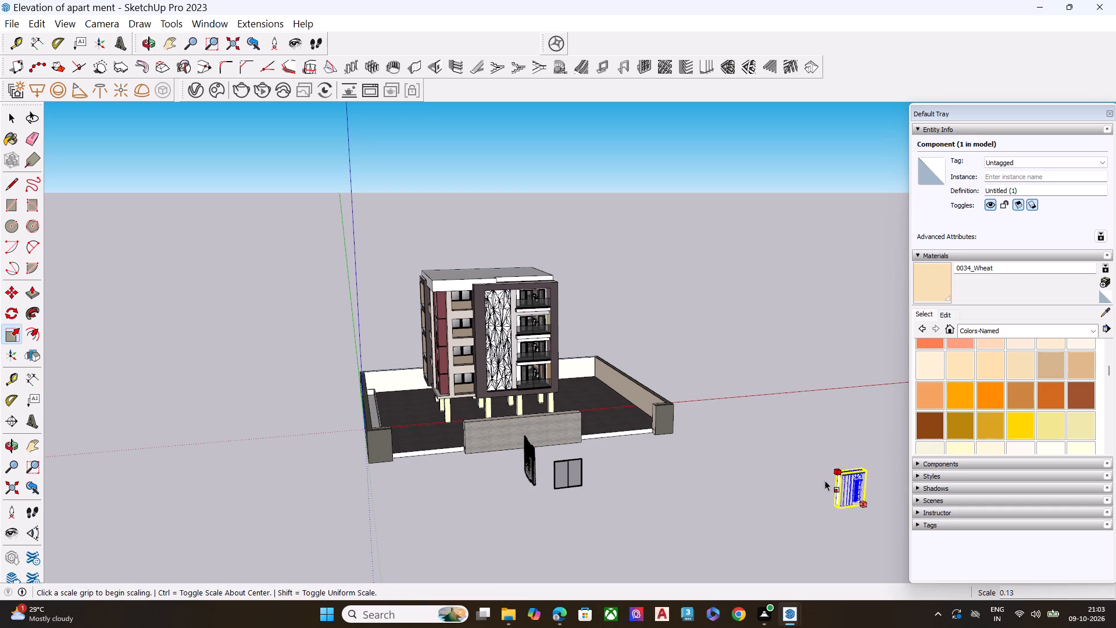
key(space)
Move the scaled curtained window across the ground to the open area outside the compound's side wall, near the red axis.
scroll(837, 484, up, 16)
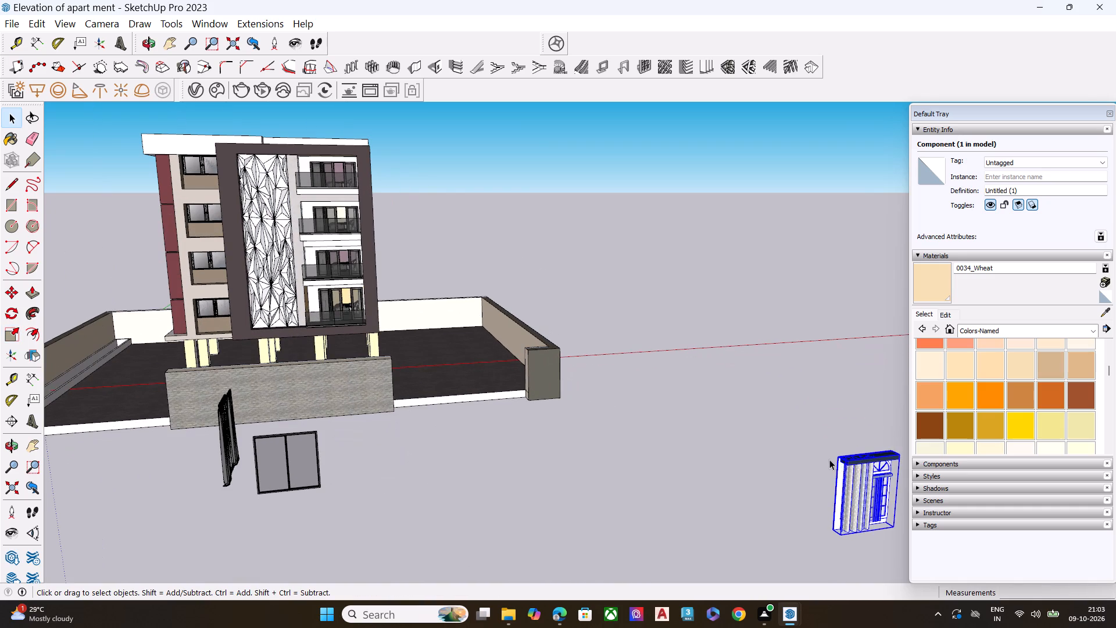
click(842, 461)
key(m)
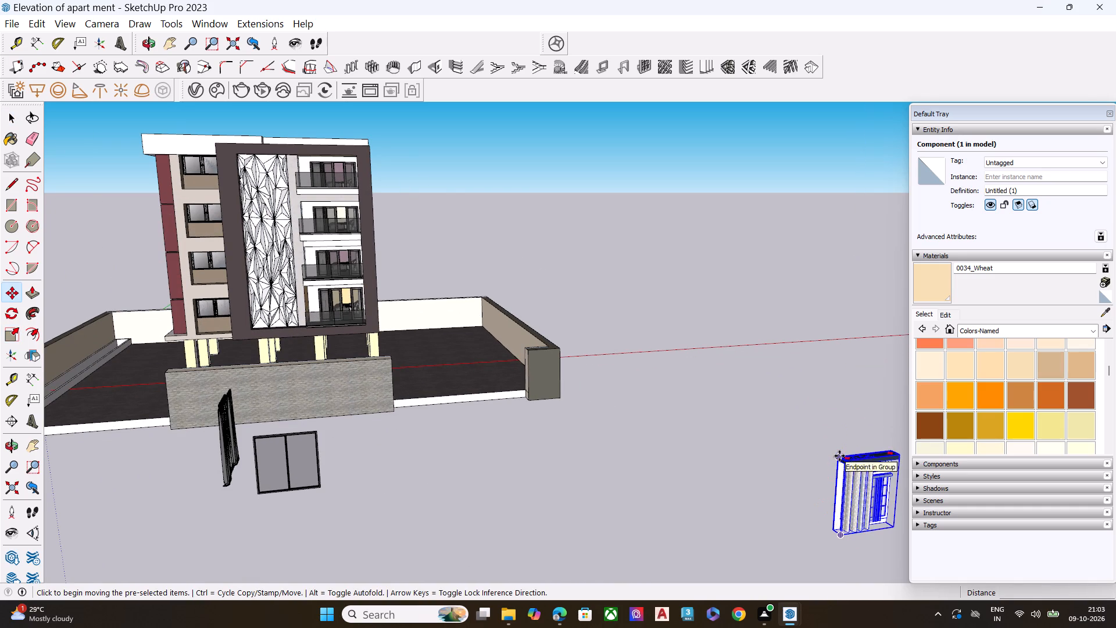
click(838, 459)
scroll(749, 431, down, 8)
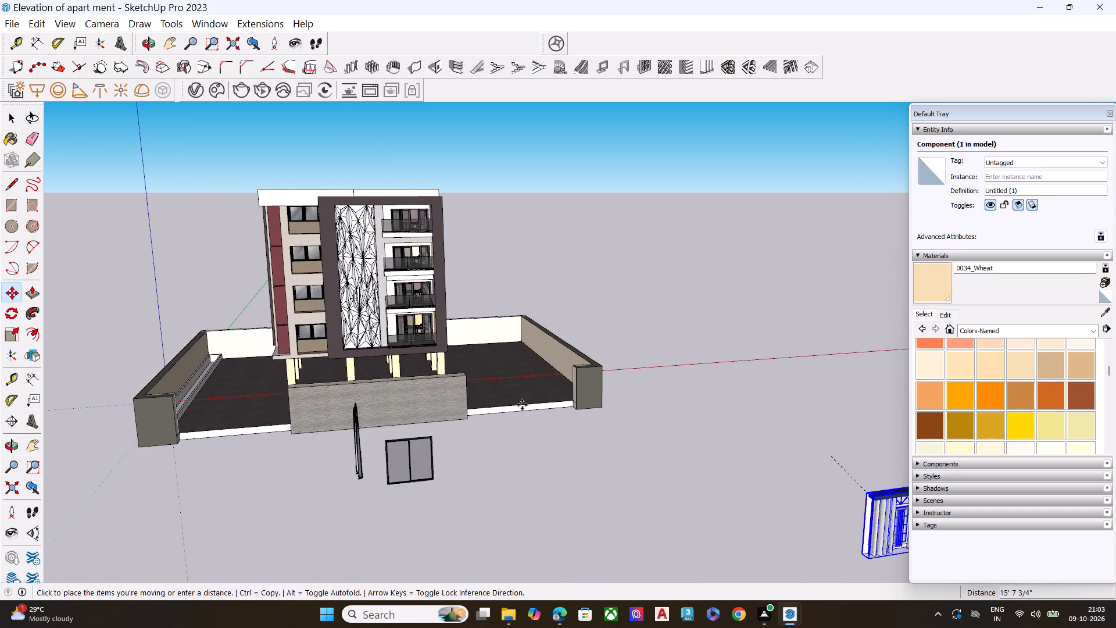
scroll(522, 405, down, 9)
scroll(625, 454, down, 7)
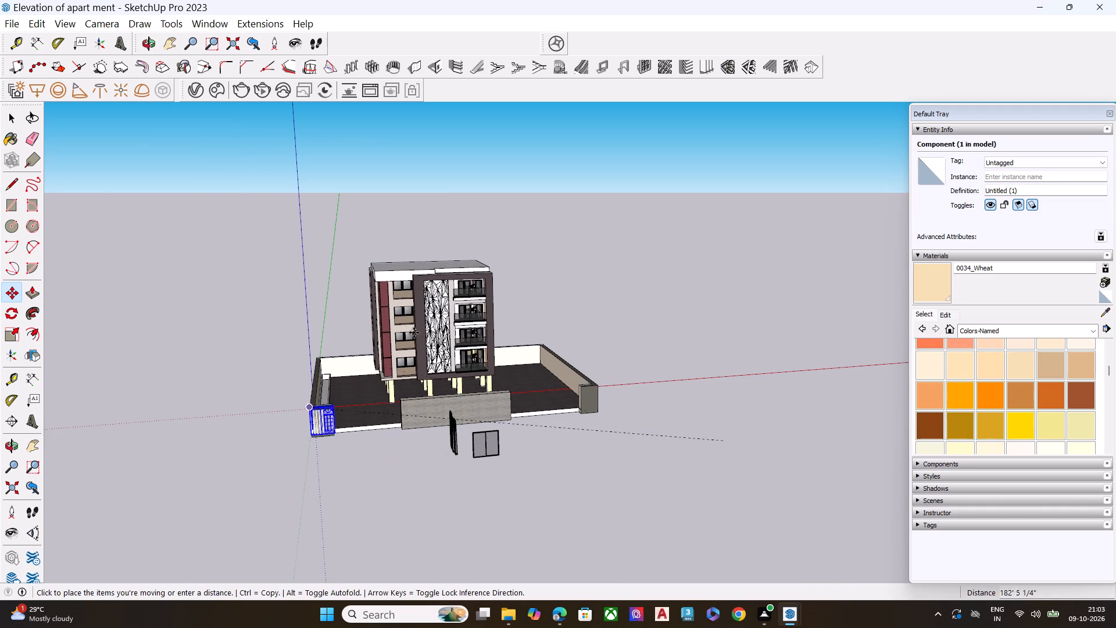
middle_drag(405, 320, 666, 334)
middle_click(666, 334)
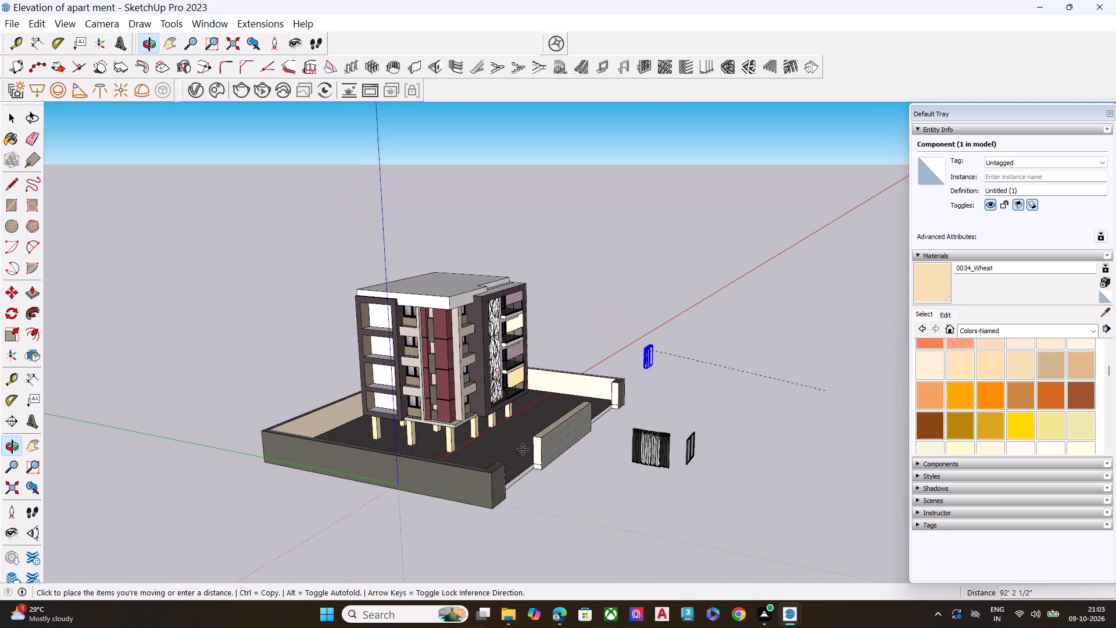
click(282, 516)
key(space)
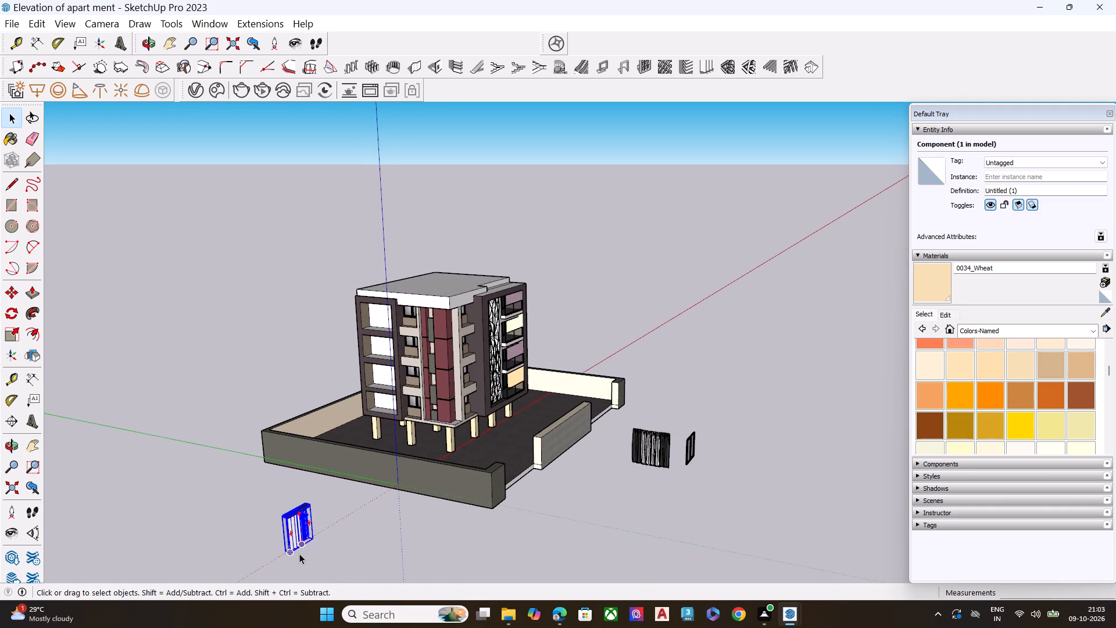
Rotate the curtained window 90 degrees on the ground plane so it runs parallel to the compound's side wall.
scroll(289, 555, up, 5)
key(q)
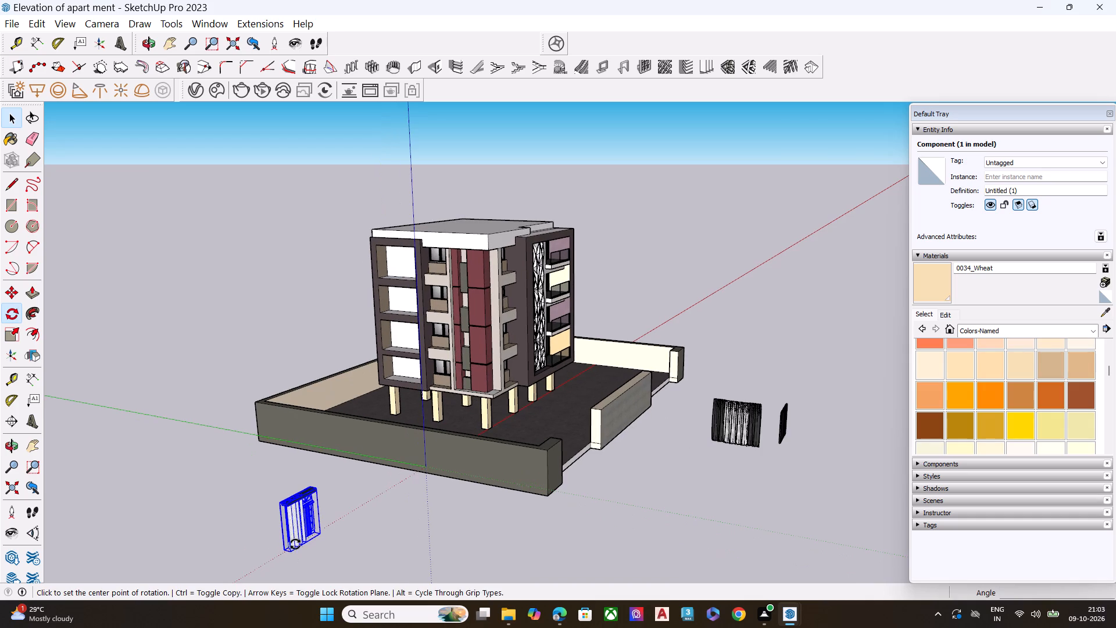
click(293, 554)
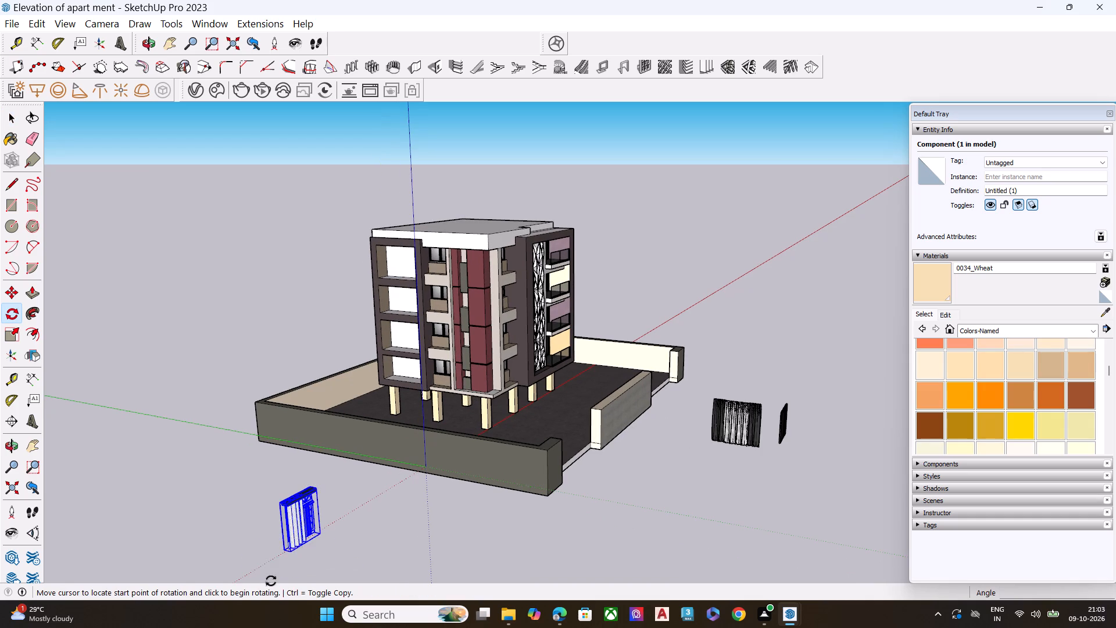
click(262, 571)
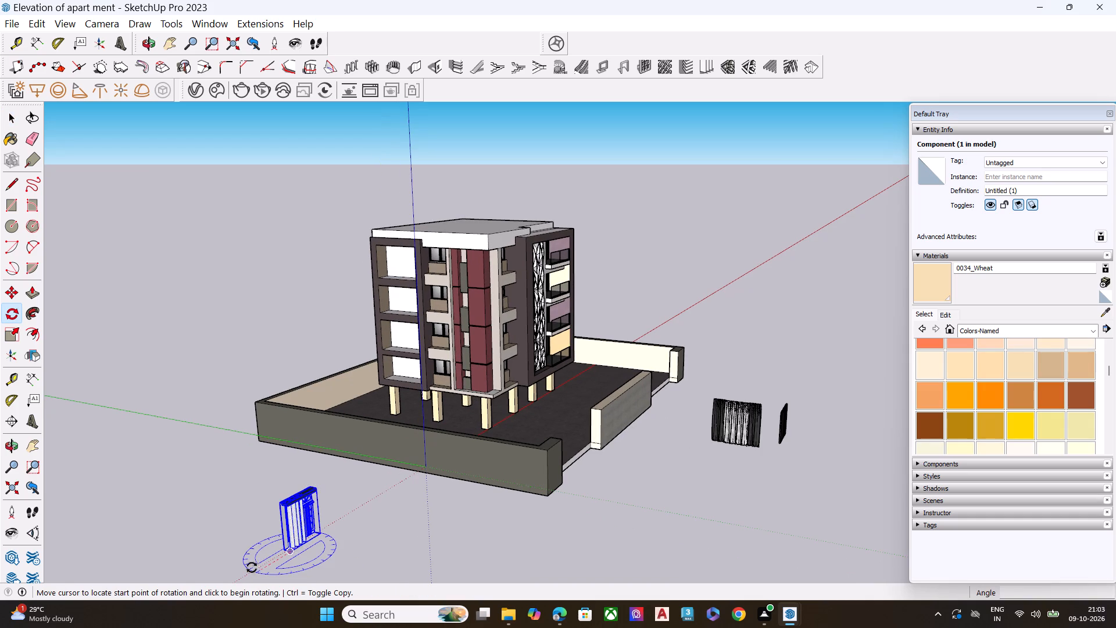
click(251, 538)
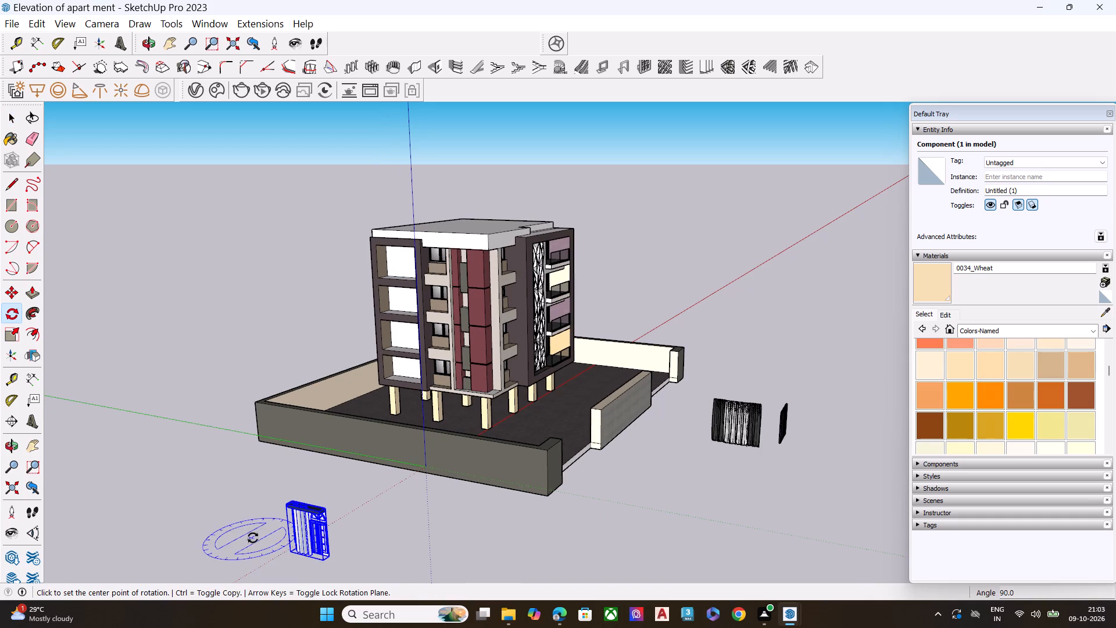
Move the curtained window by its upper corner to the upper inner corner of the top-floor opening in the dark-framed bay.
scroll(300, 563, up, 3)
scroll(300, 563, down, 1)
scroll(300, 563, up, 9)
key(m)
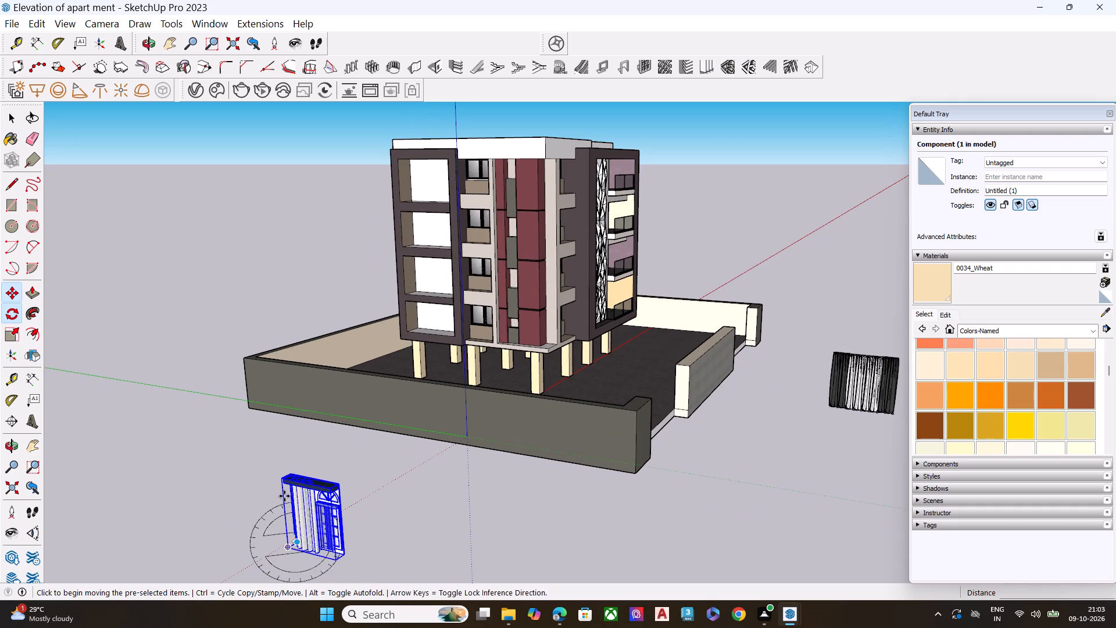
scroll(285, 475, up, 1)
scroll(285, 475, down, 1)
scroll(285, 475, up, 18)
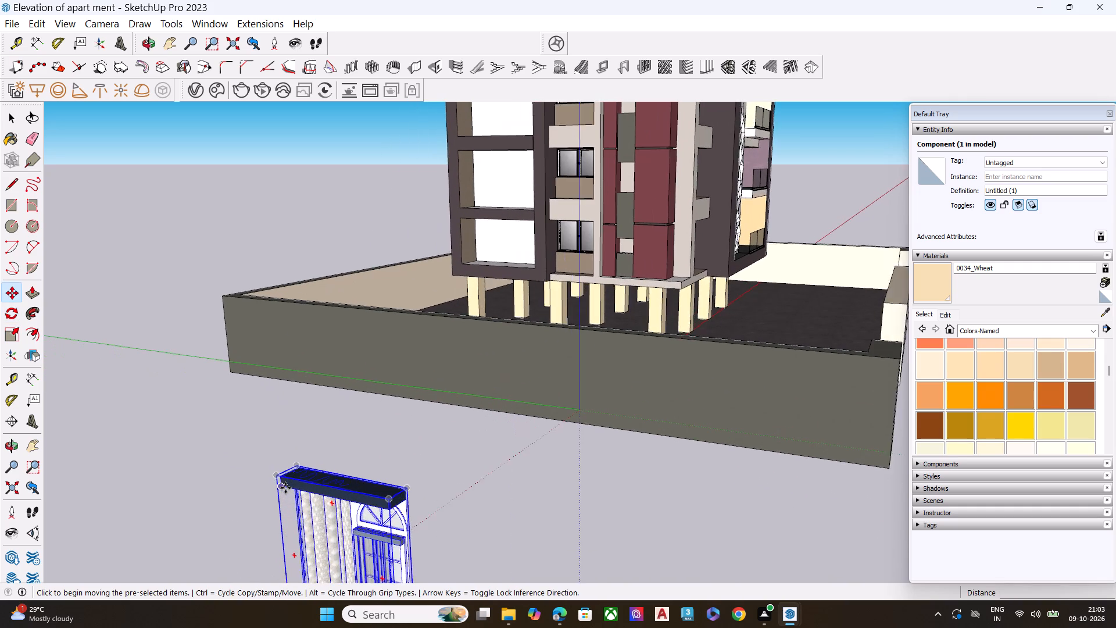
scroll(285, 488, up, 10)
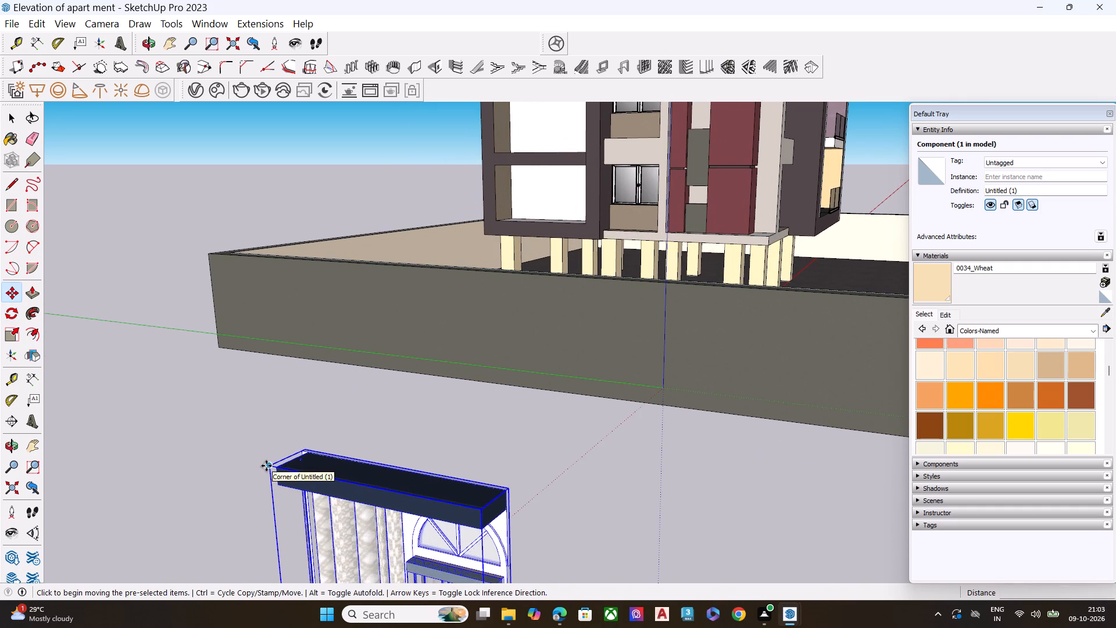
click(266, 466)
scroll(367, 433, down, 7)
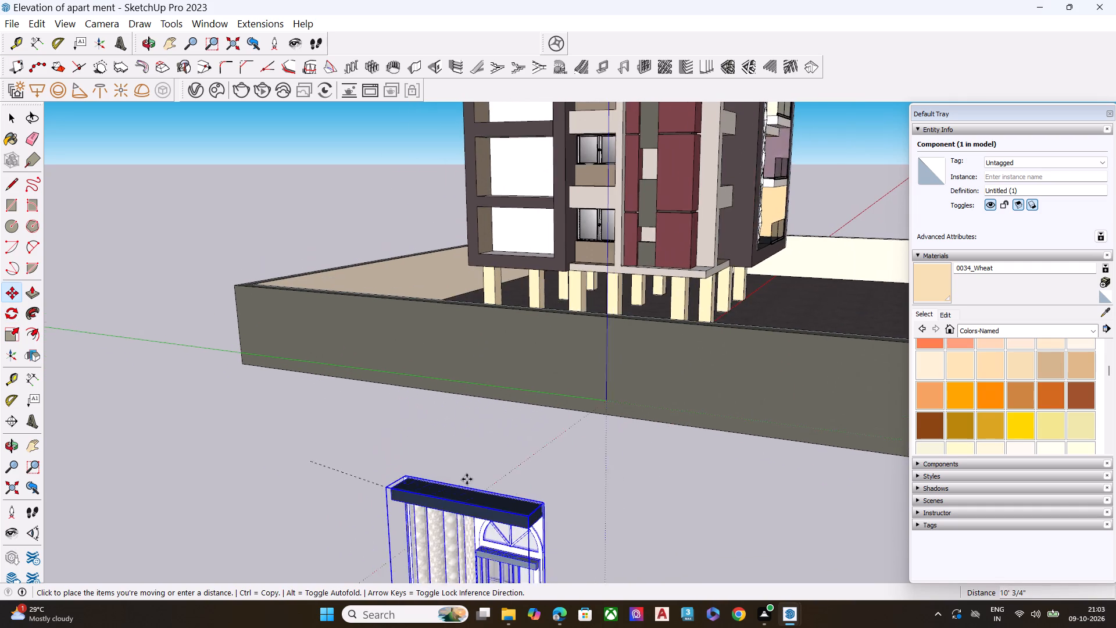
scroll(549, 265, down, 2)
middle_drag(513, 165, 570, 197)
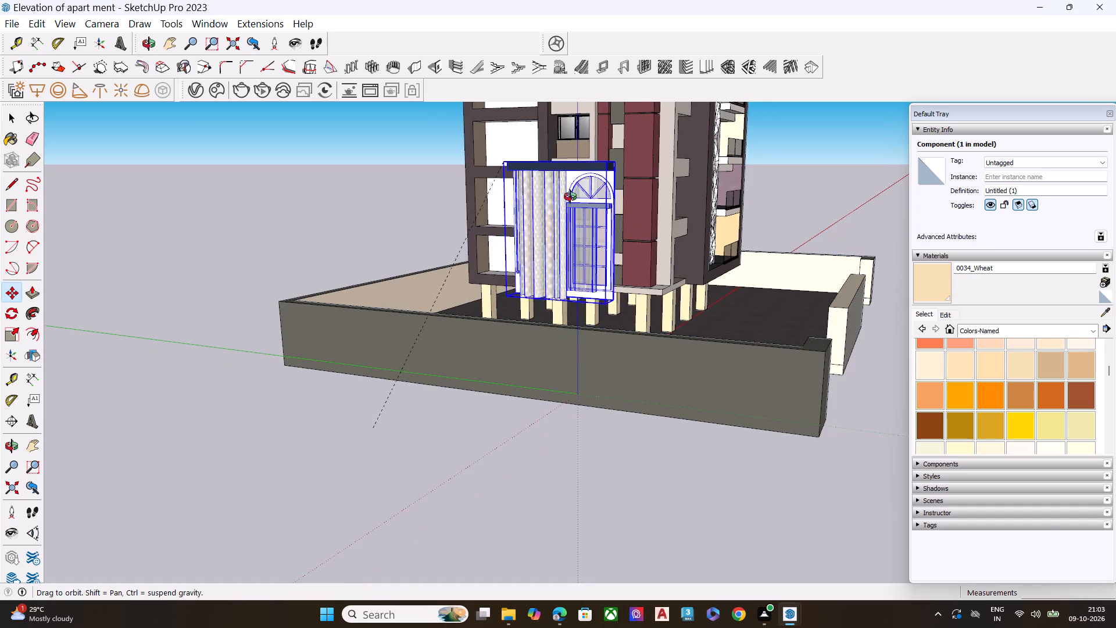
middle_drag(570, 197, 606, 219)
scroll(604, 354, down, 8)
scroll(668, 406, down, 9)
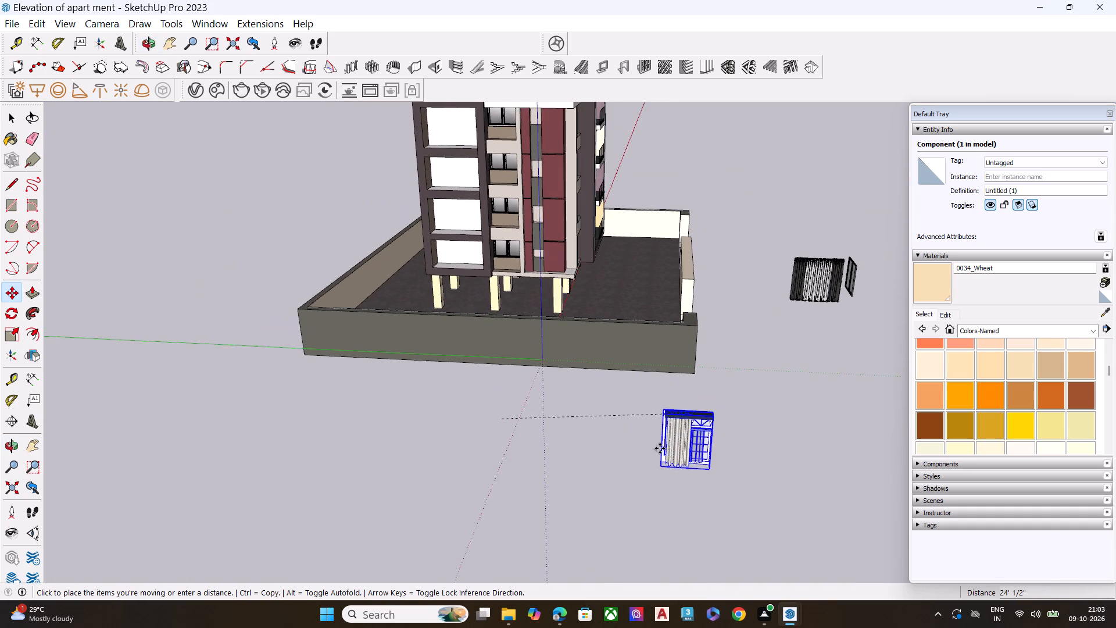
scroll(645, 486, down, 1)
scroll(498, 194, up, 6)
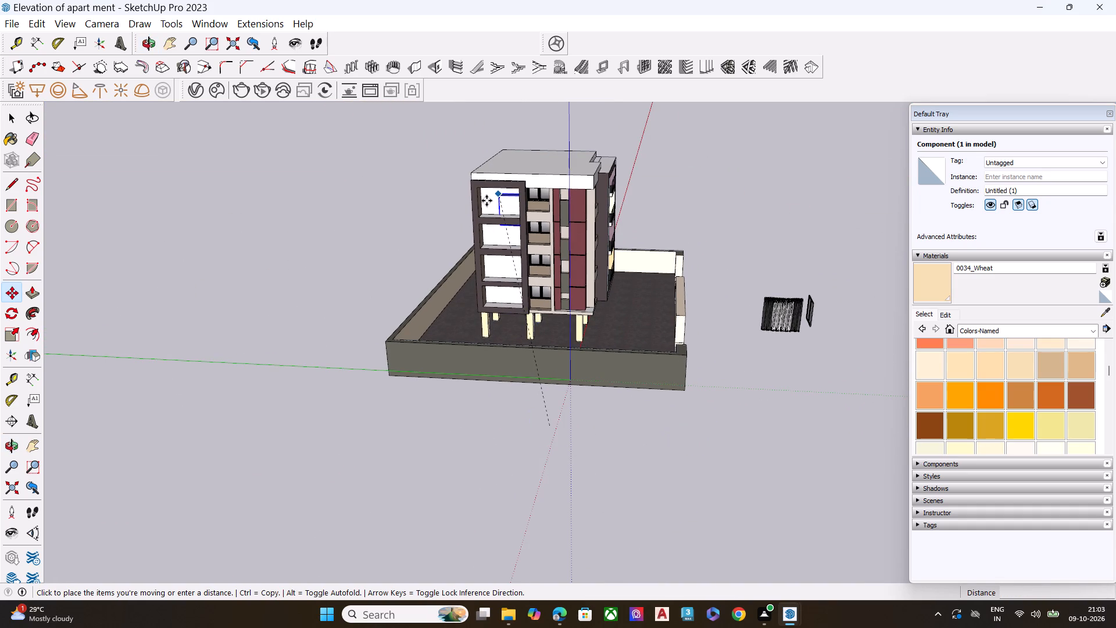
scroll(487, 201, up, 14)
middle_drag(486, 191, 460, 140)
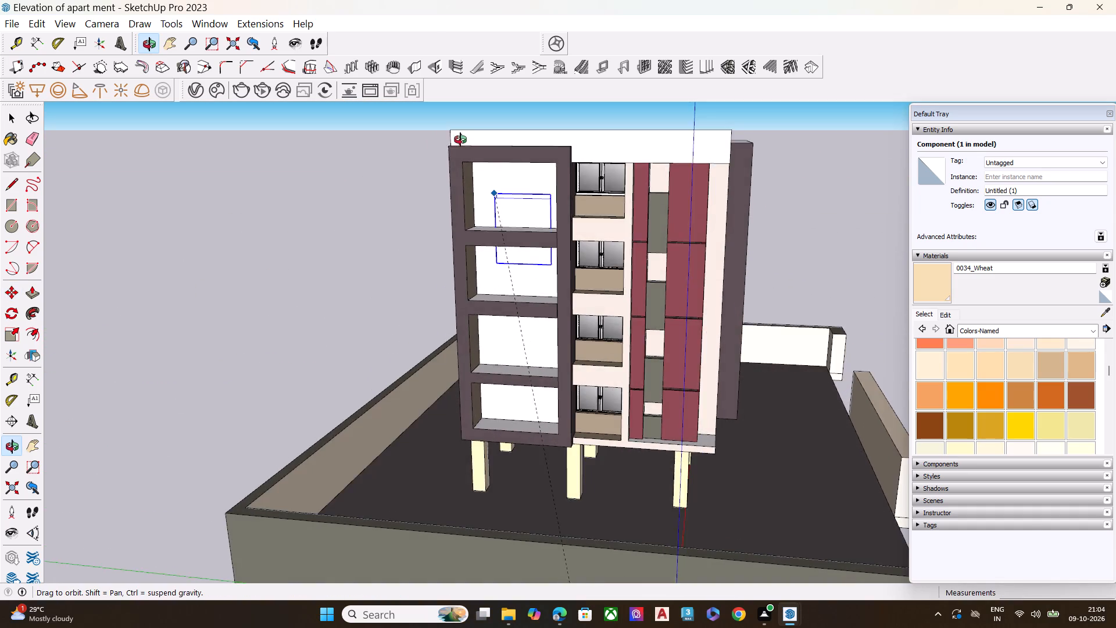
middle_drag(460, 140, 458, 134)
scroll(478, 176, up, 7)
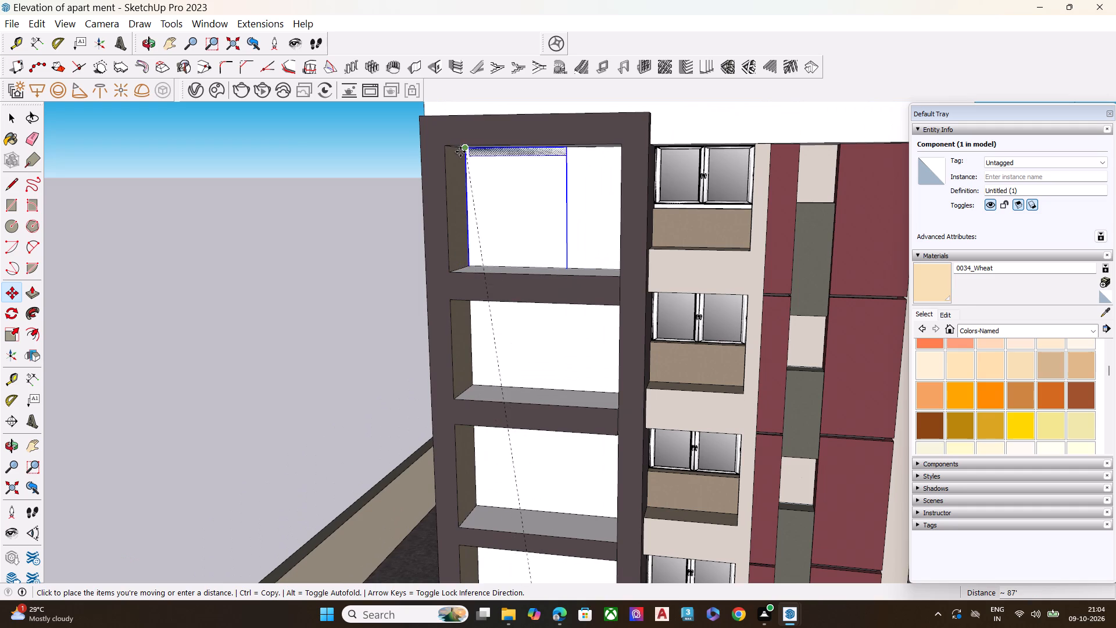
click(460, 149)
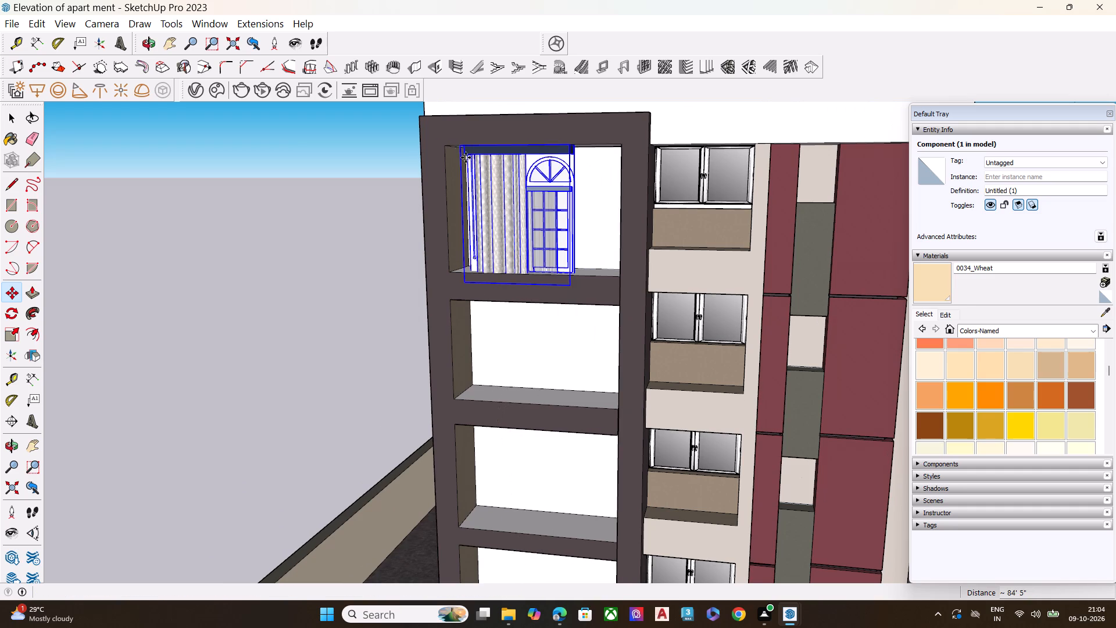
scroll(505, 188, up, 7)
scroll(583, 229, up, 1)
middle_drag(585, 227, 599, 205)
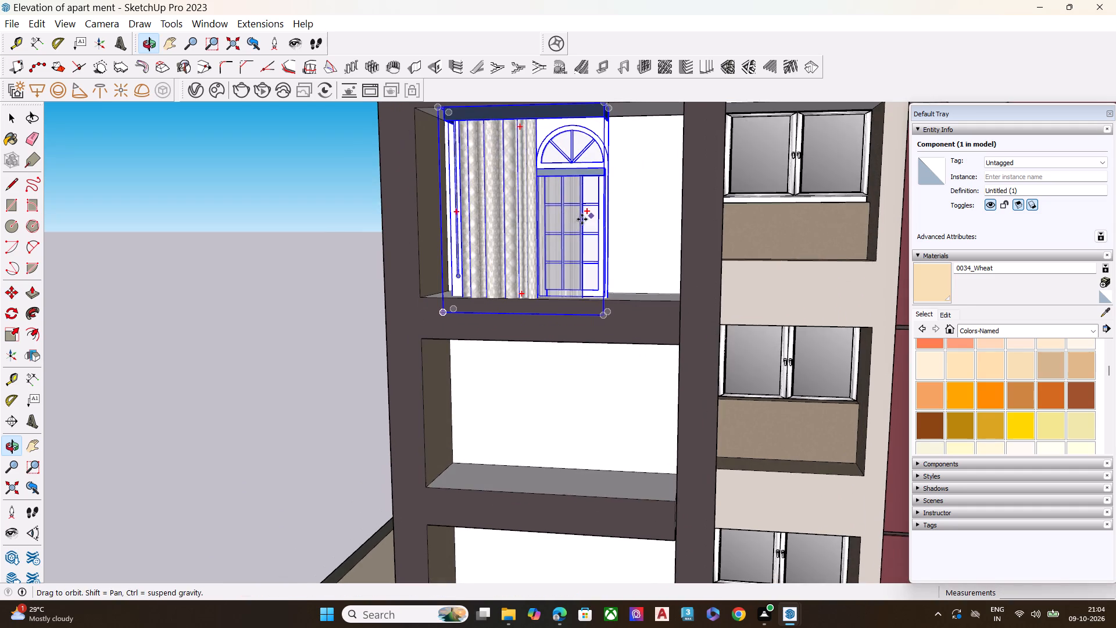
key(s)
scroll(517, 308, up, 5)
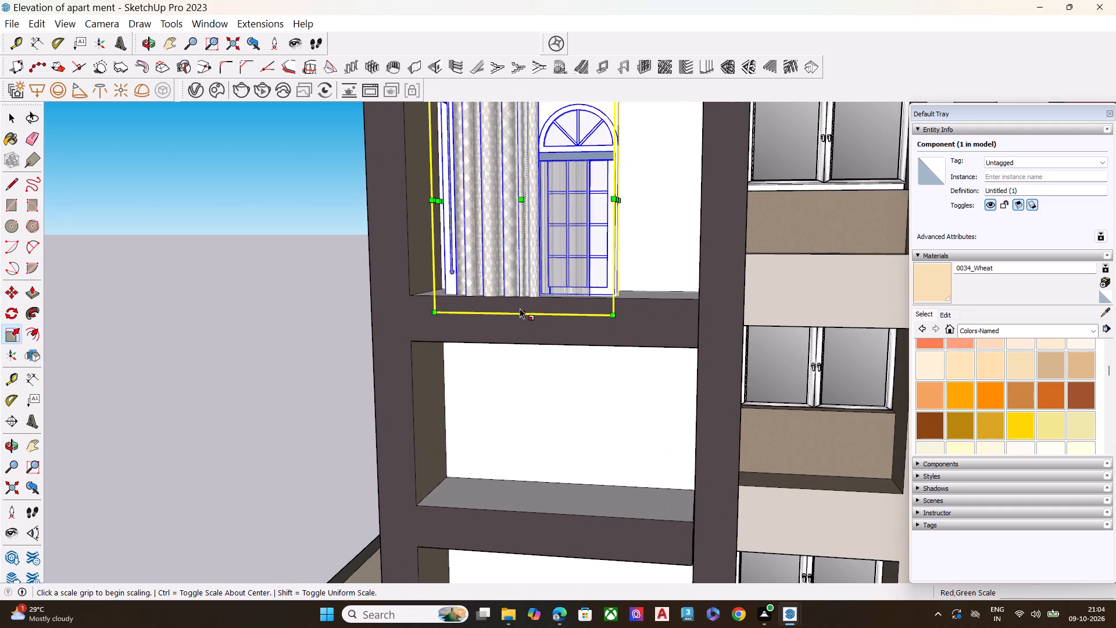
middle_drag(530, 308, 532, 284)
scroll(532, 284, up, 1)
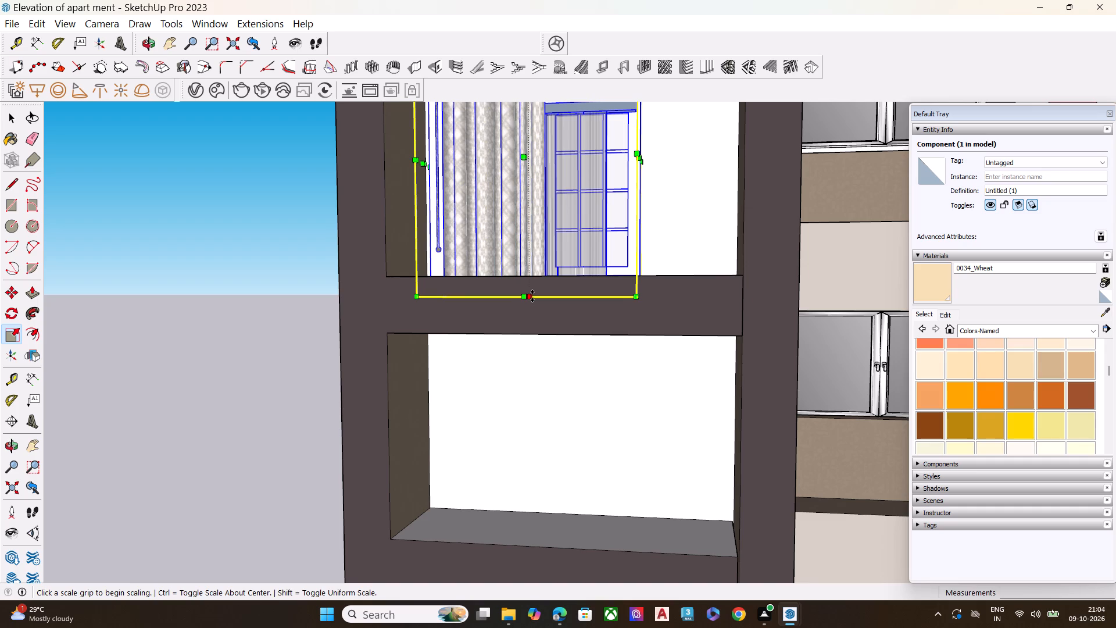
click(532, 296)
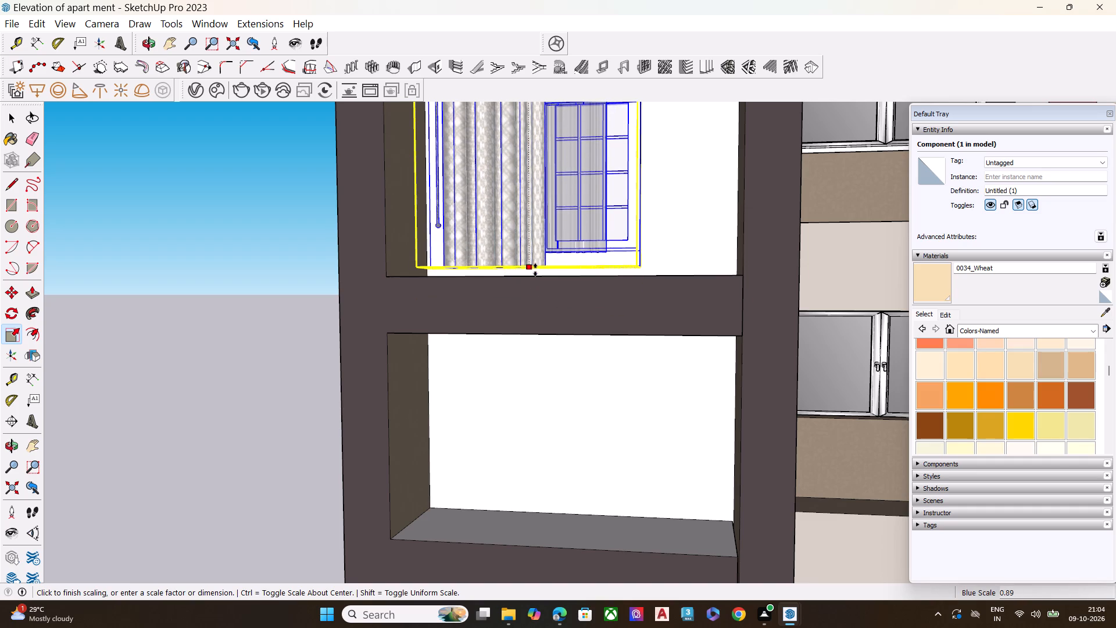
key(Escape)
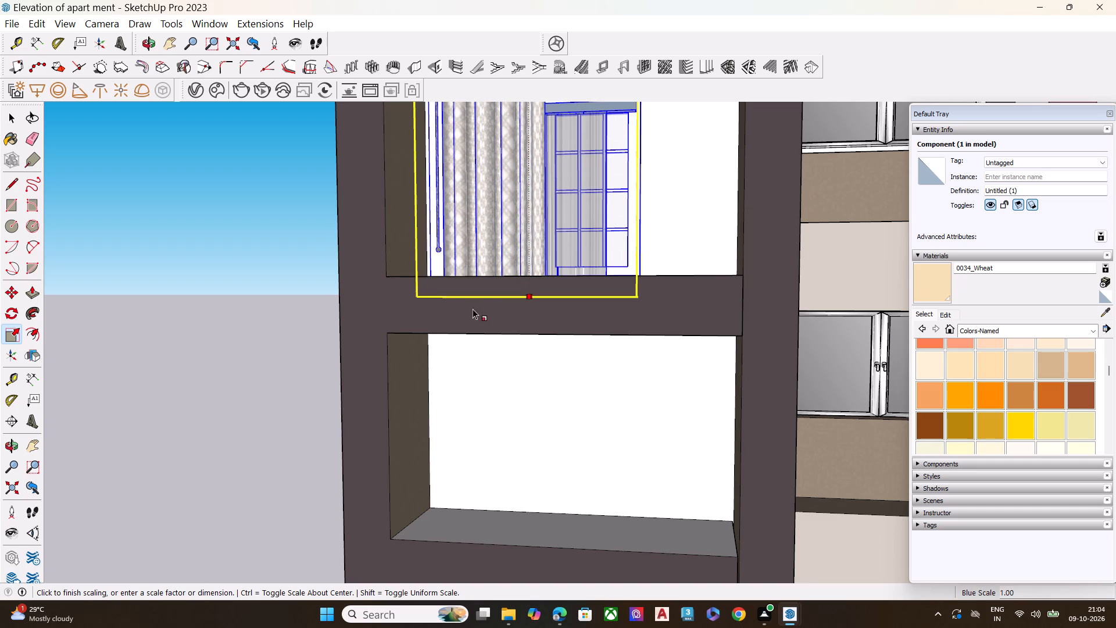
Move the curtained window about 14' 2" out of the top-floor opening to the open space beside the building.
scroll(517, 272, down, 8)
middle_drag(595, 239, 553, 320)
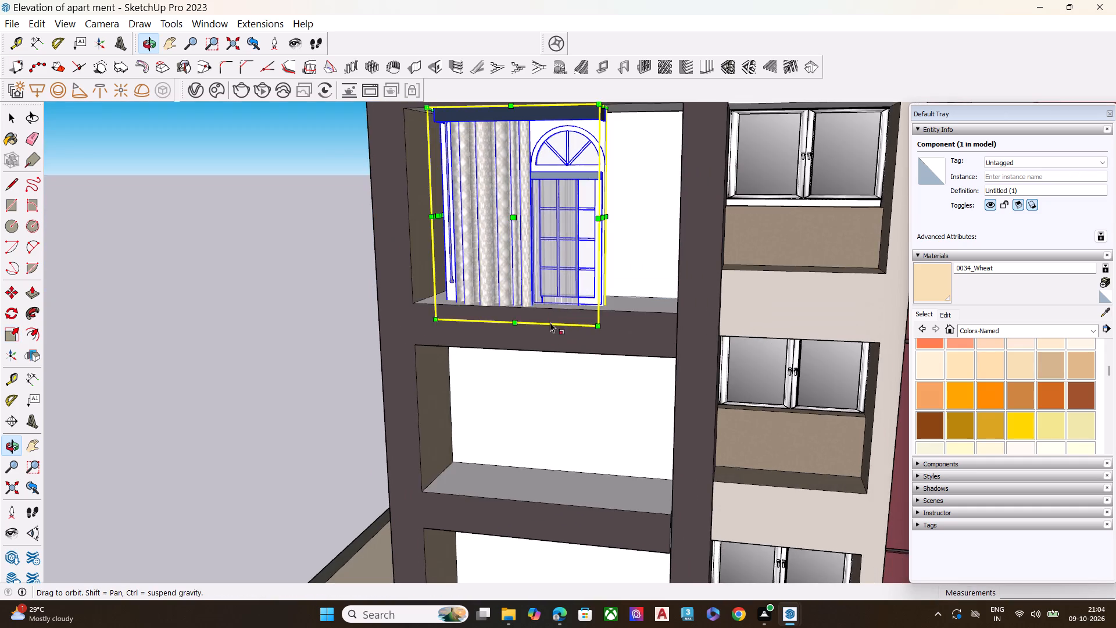
scroll(532, 262, up, 1)
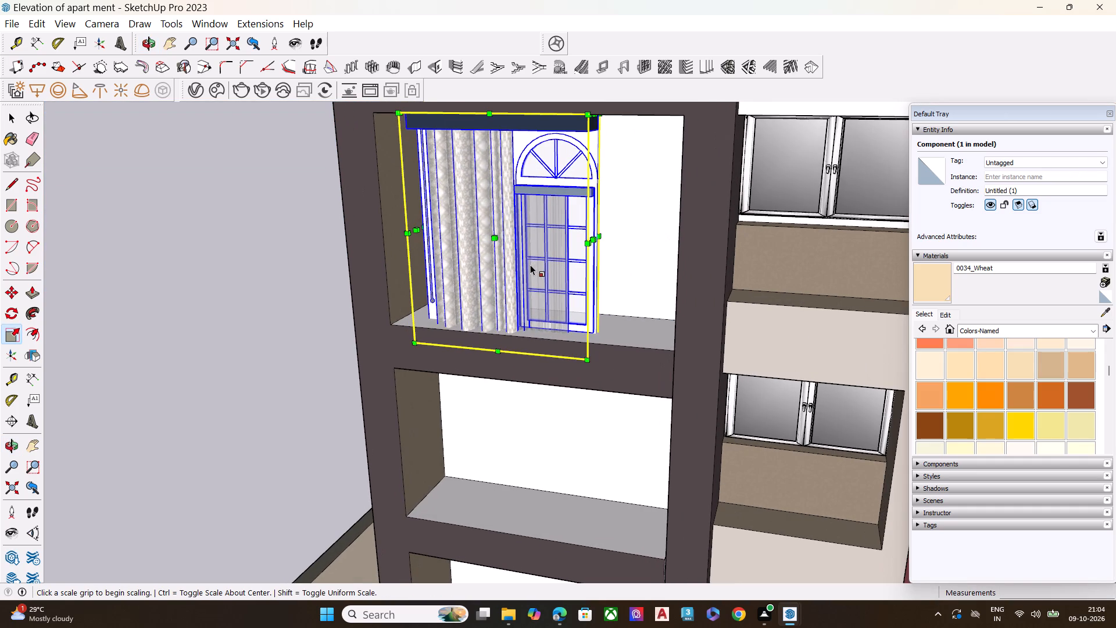
key(m)
click(509, 252)
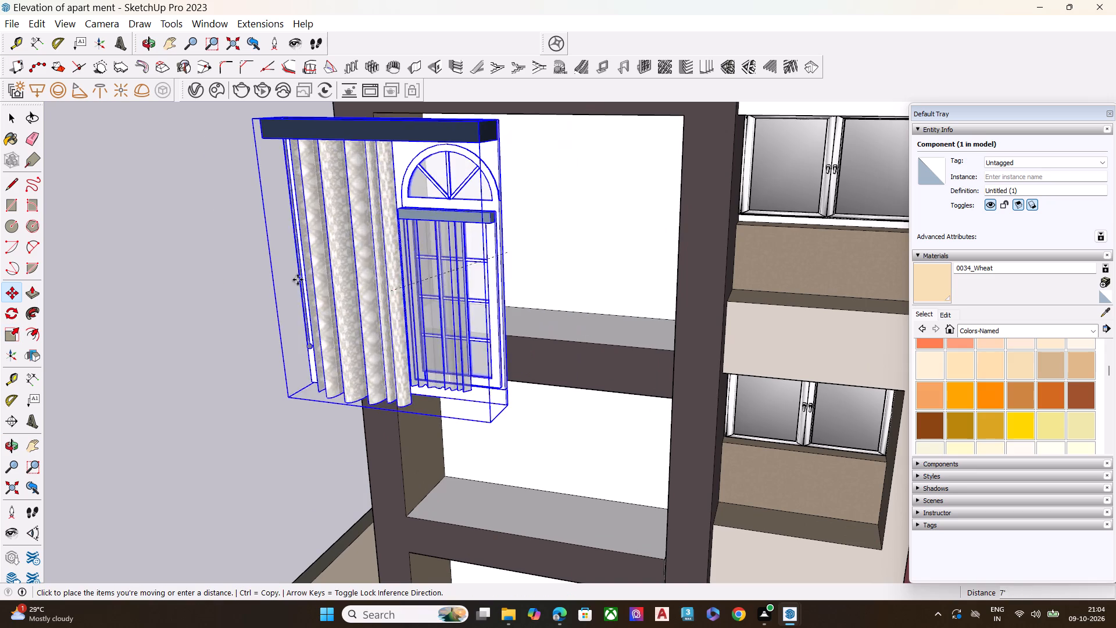
click(170, 248)
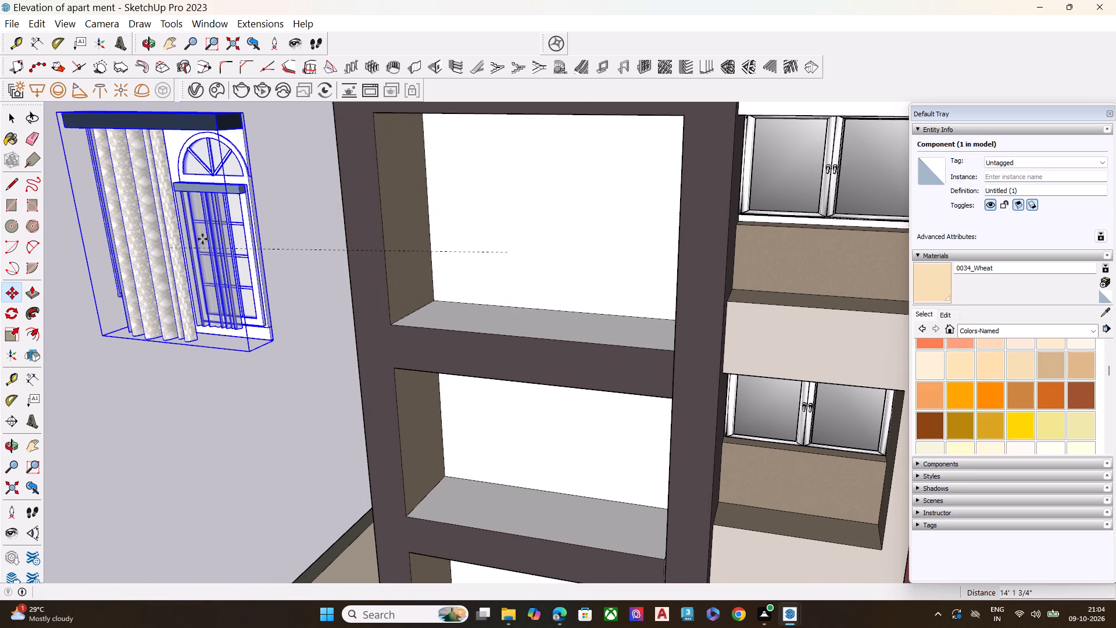
Examine the back and front faces of the curtained window beside the building.
middle_drag(189, 207, 732, 263)
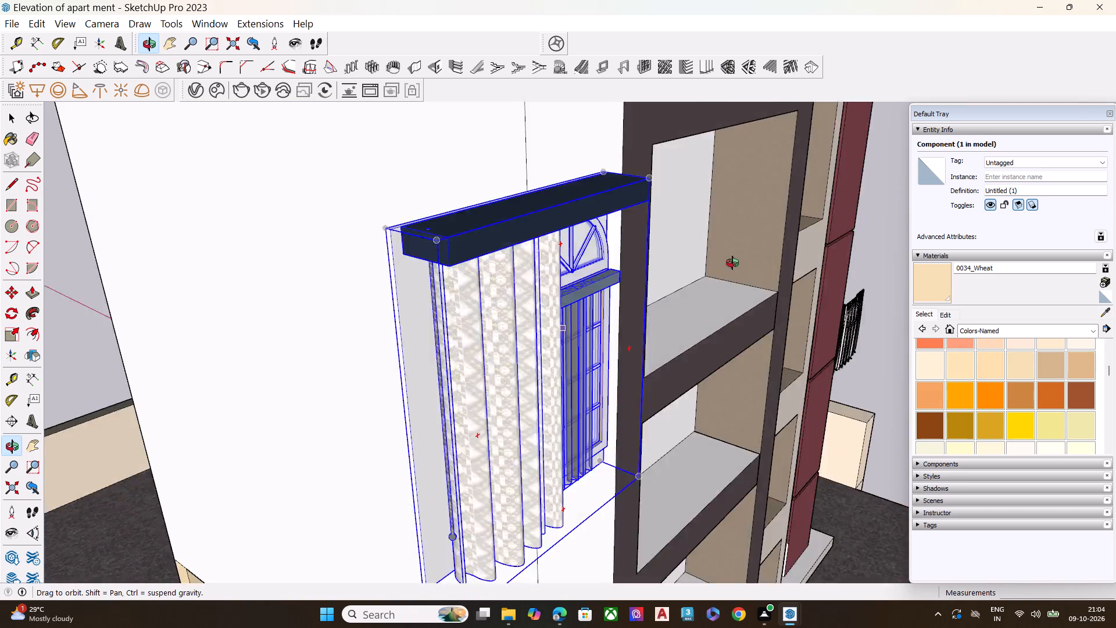
middle_drag(732, 263, 807, 272)
scroll(566, 289, down, 9)
scroll(728, 341, down, 4)
scroll(817, 364, down, 1)
middle_drag(816, 373, 853, 368)
scroll(853, 369, up, 5)
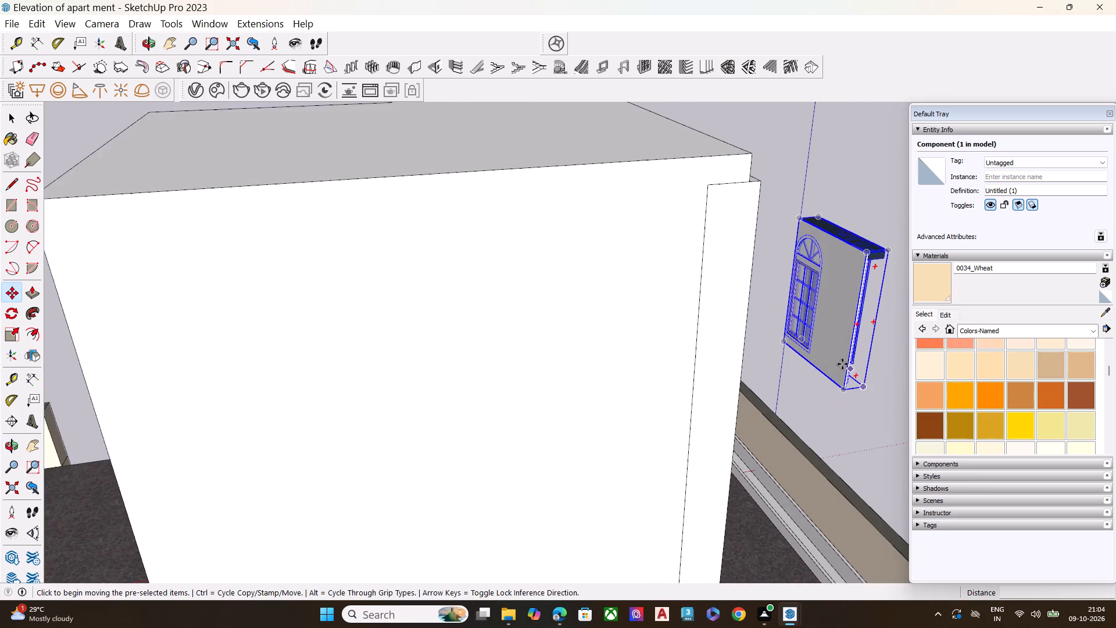
scroll(842, 364, up, 5)
scroll(819, 295, up, 8)
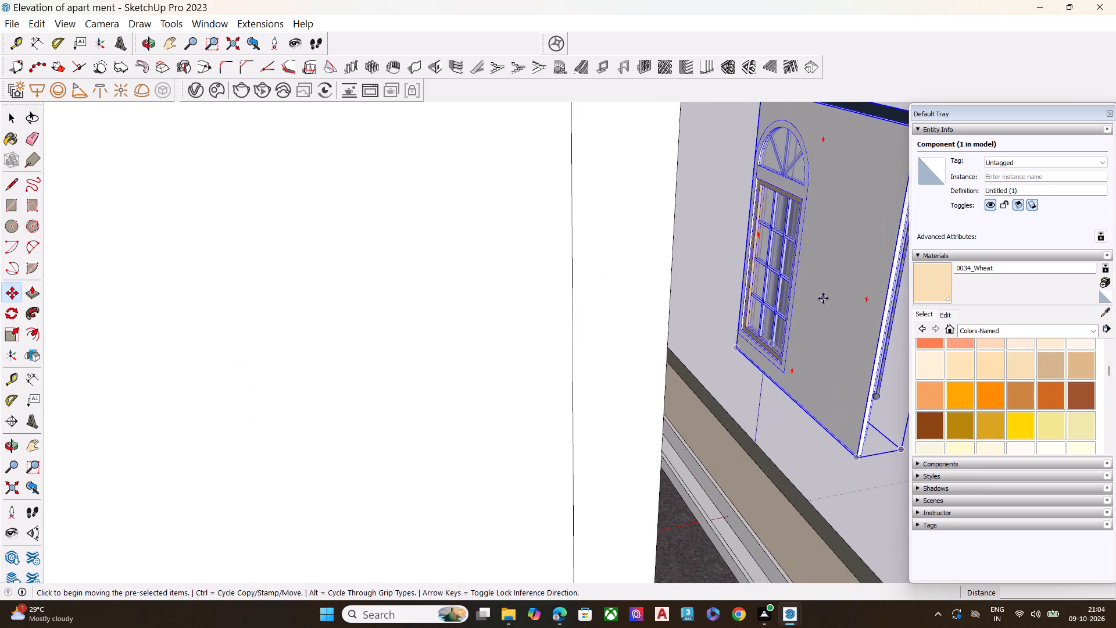
middle_drag(825, 298, 407, 308)
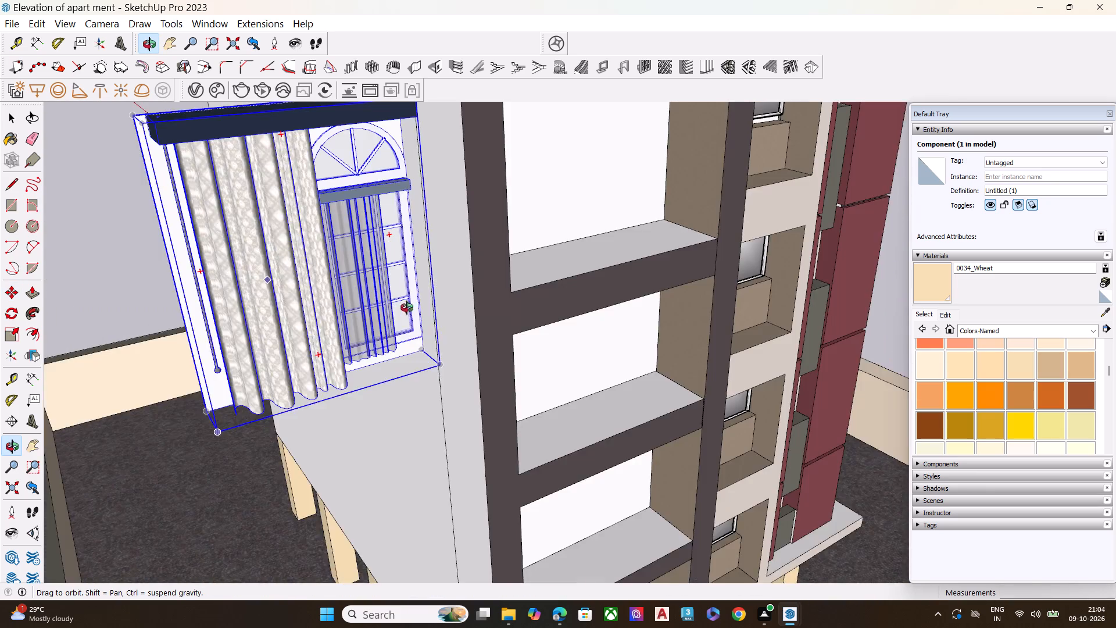
middle_drag(407, 308, 389, 304)
scroll(332, 269, up, 2)
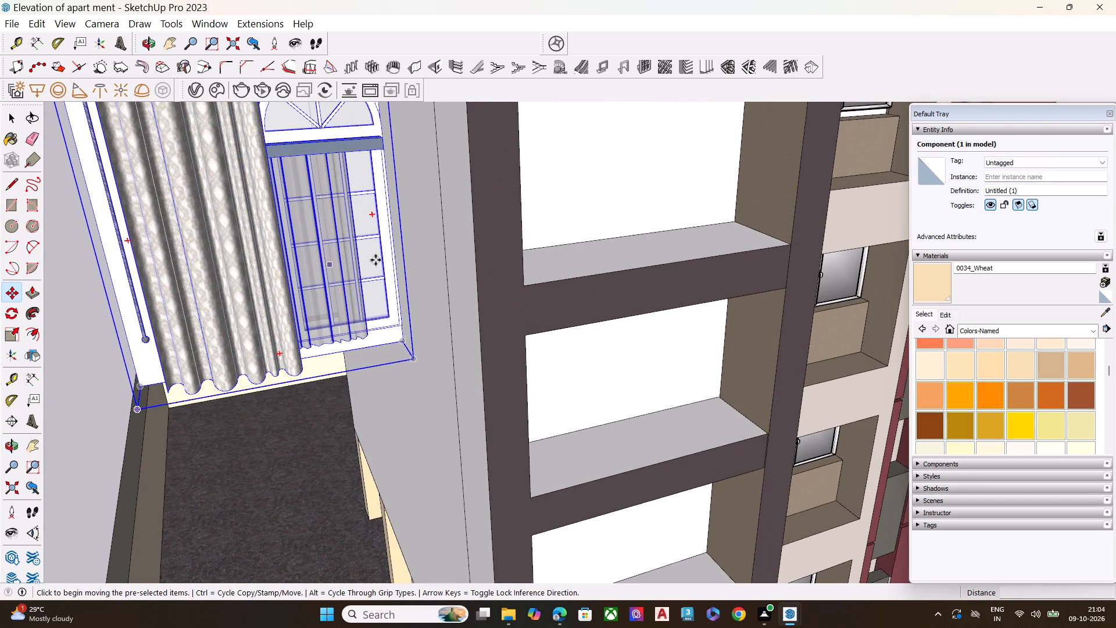
scroll(377, 260, down, 4)
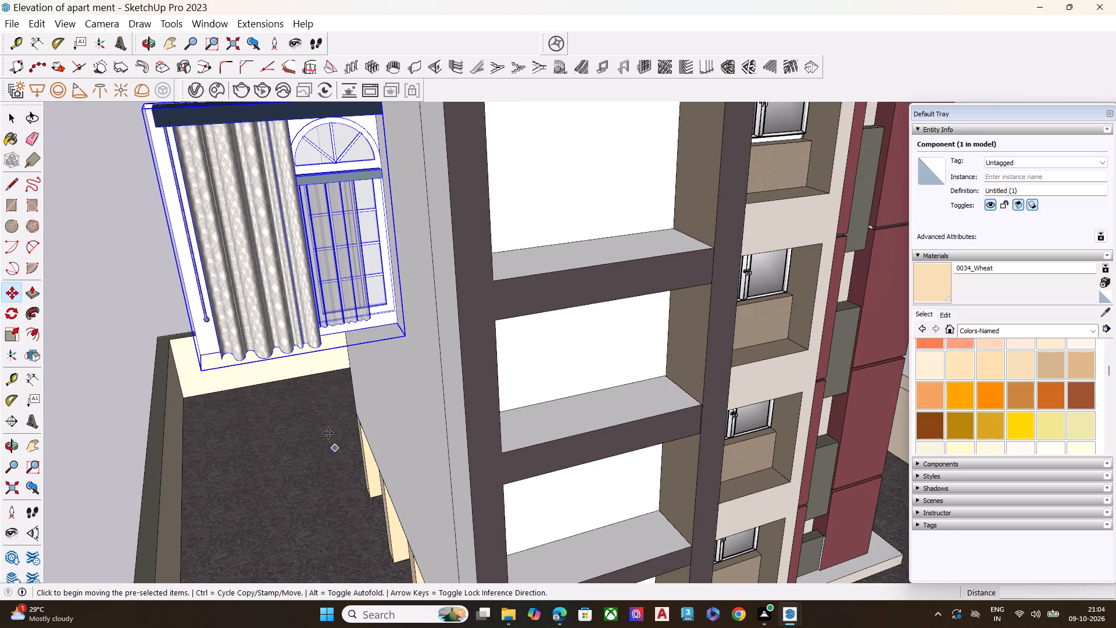
scroll(370, 295, up, 3)
scroll(363, 354, down, 7)
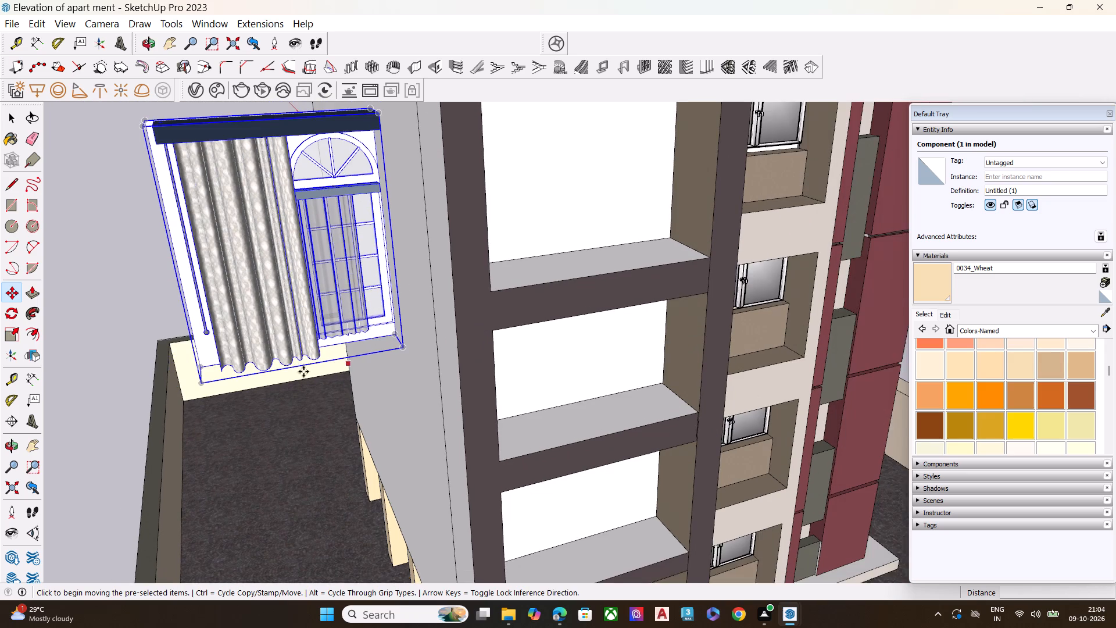
Rotate the curtained window 90 degrees on the horizontal plane about a point on its dark top board.
key(q)
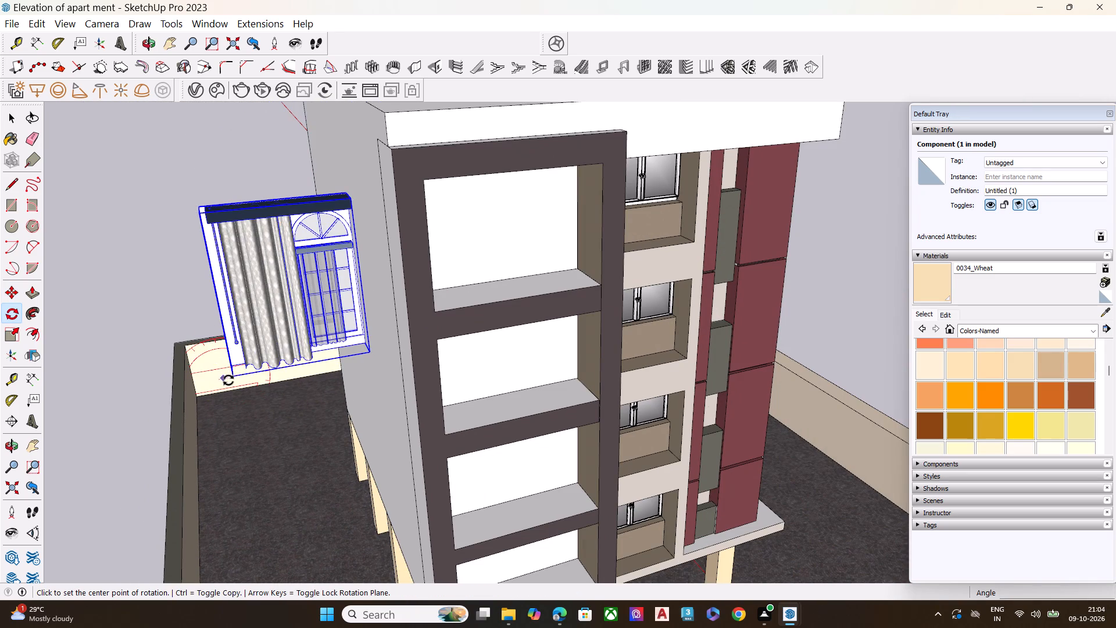
middle_drag(227, 343, 310, 380)
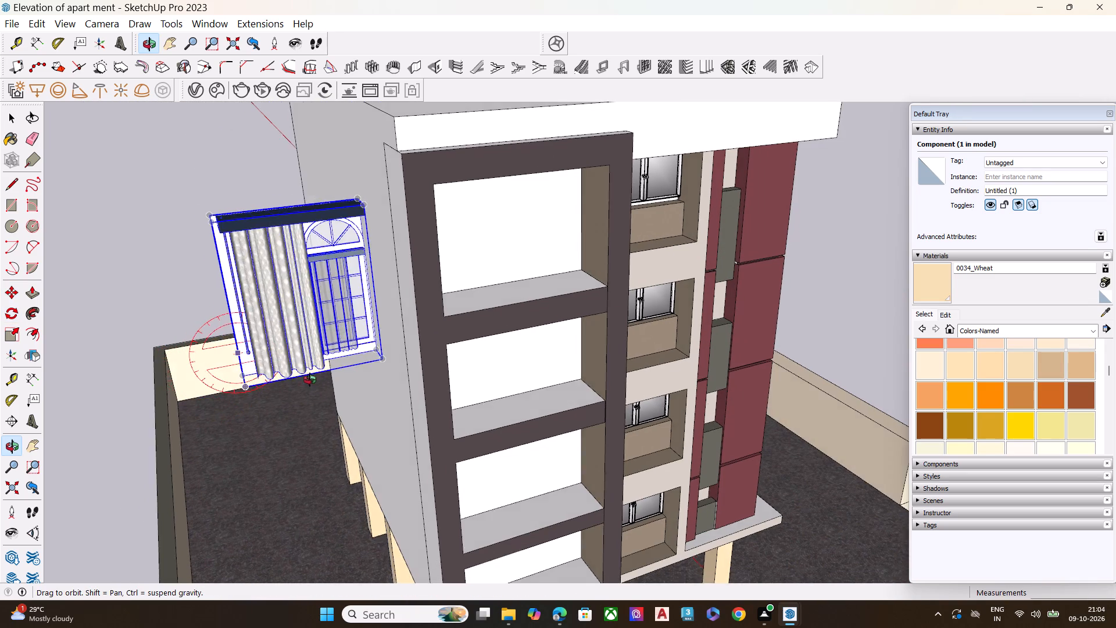
middle_drag(310, 380, 320, 443)
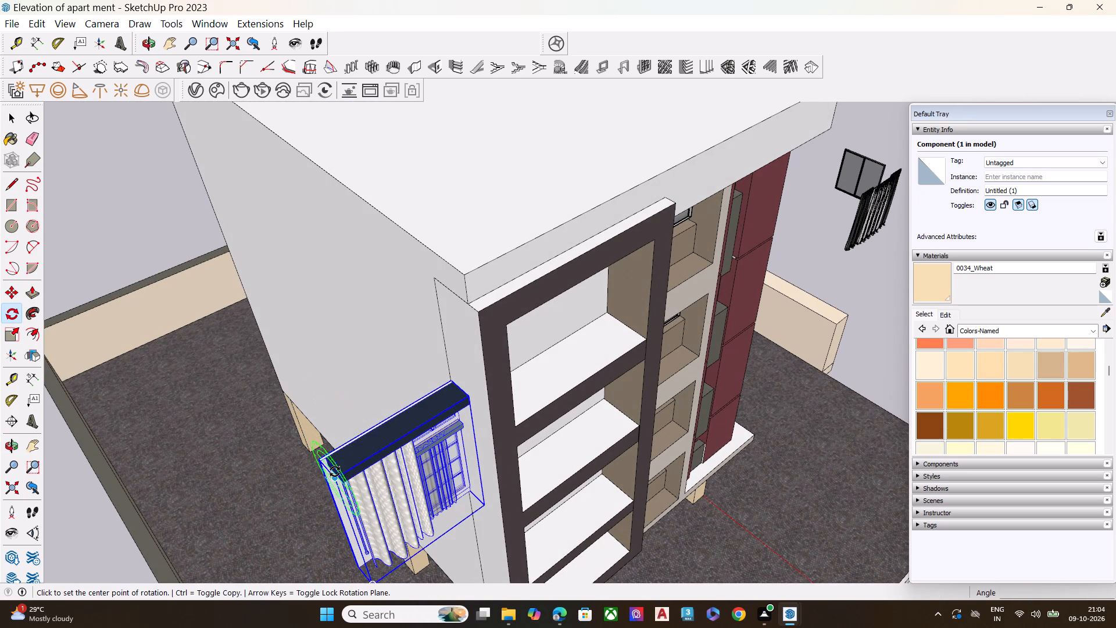
click(349, 460)
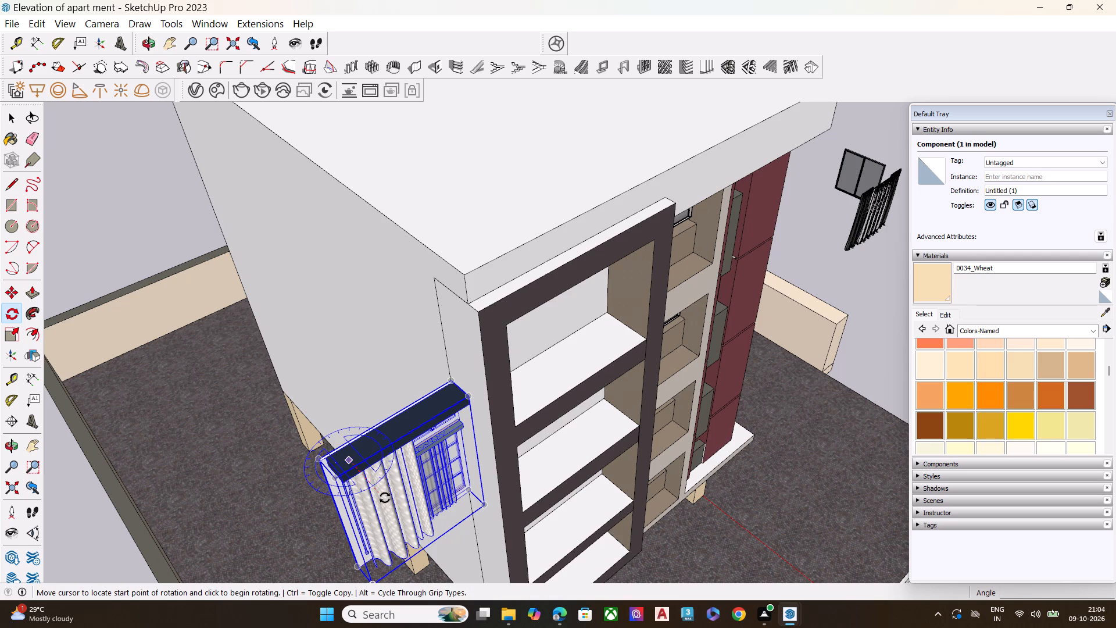
click(377, 487)
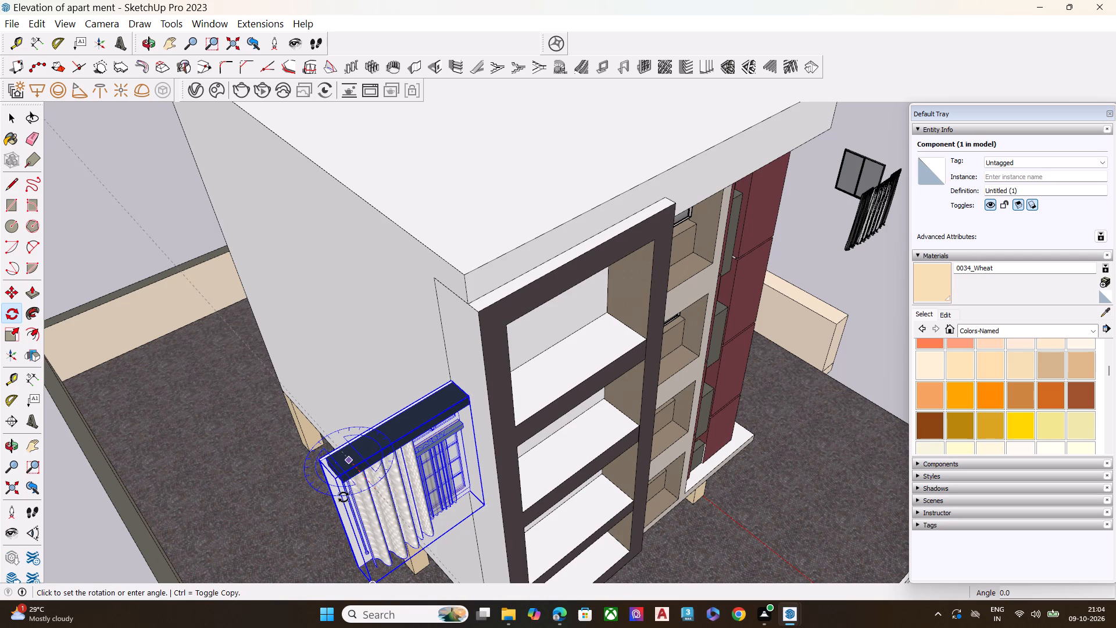
click(310, 481)
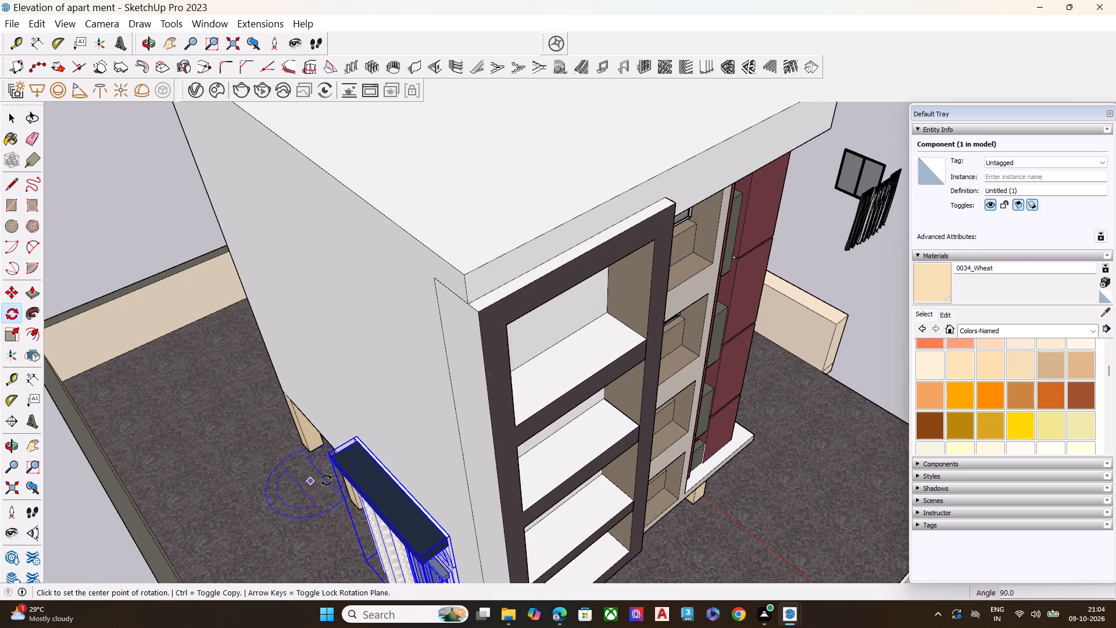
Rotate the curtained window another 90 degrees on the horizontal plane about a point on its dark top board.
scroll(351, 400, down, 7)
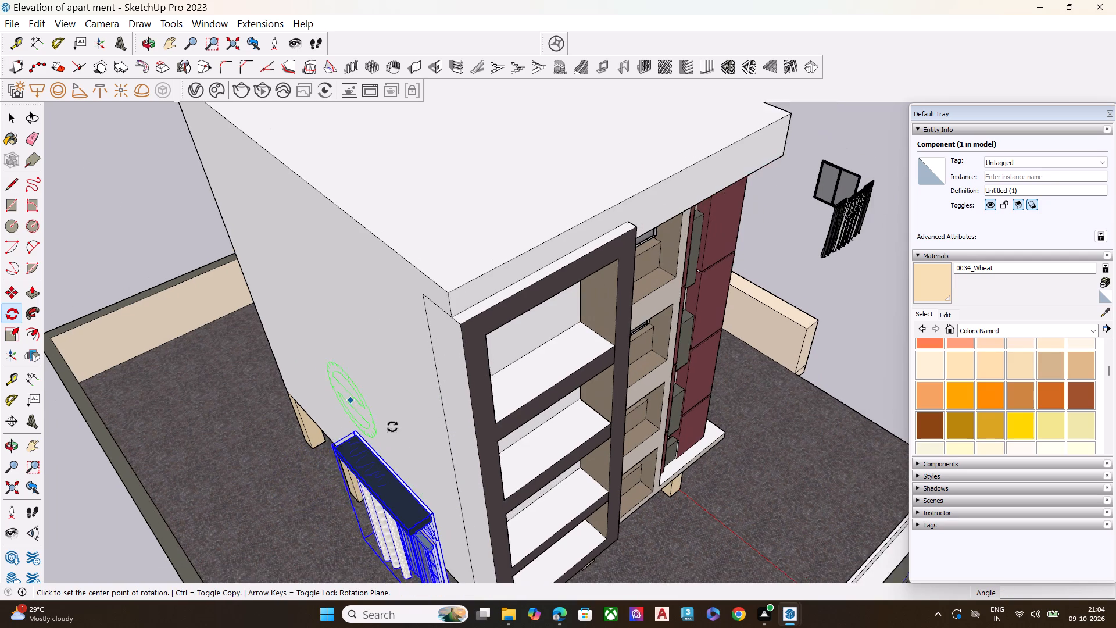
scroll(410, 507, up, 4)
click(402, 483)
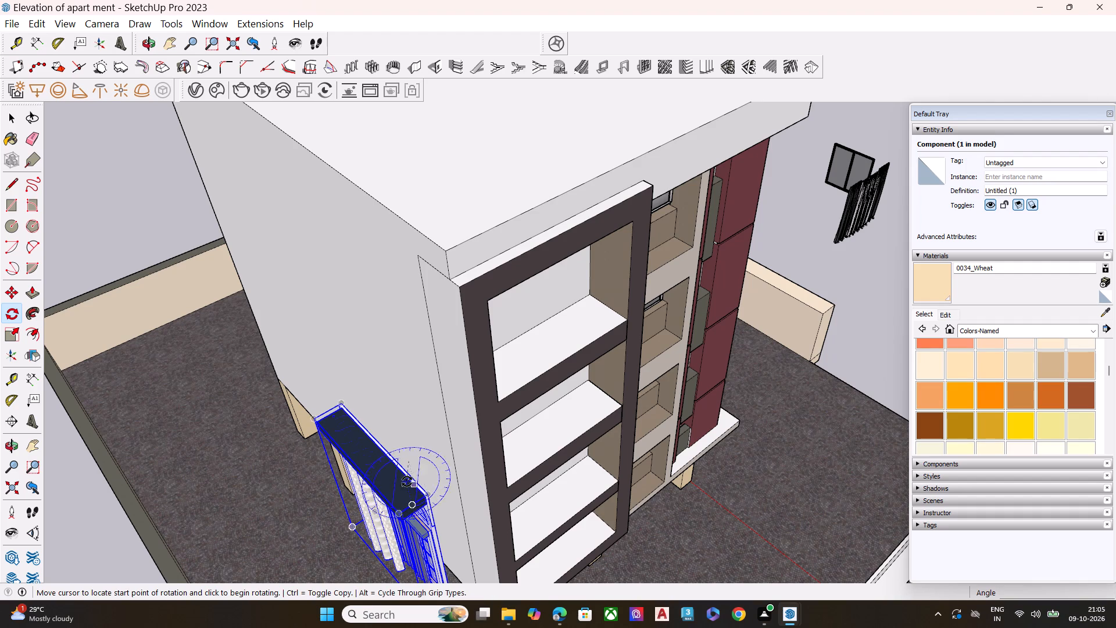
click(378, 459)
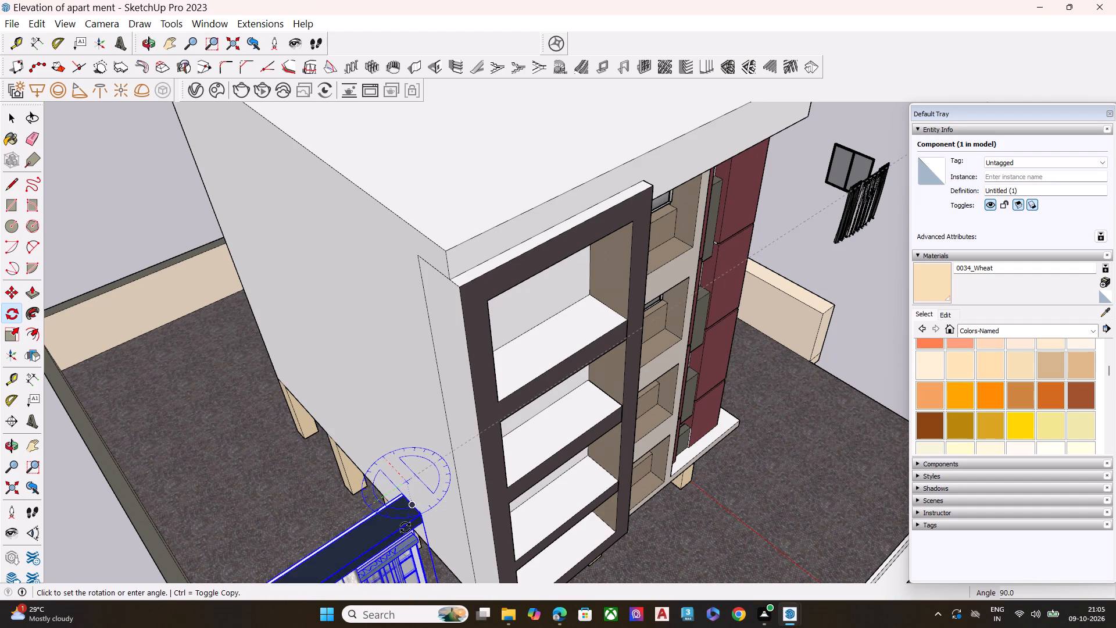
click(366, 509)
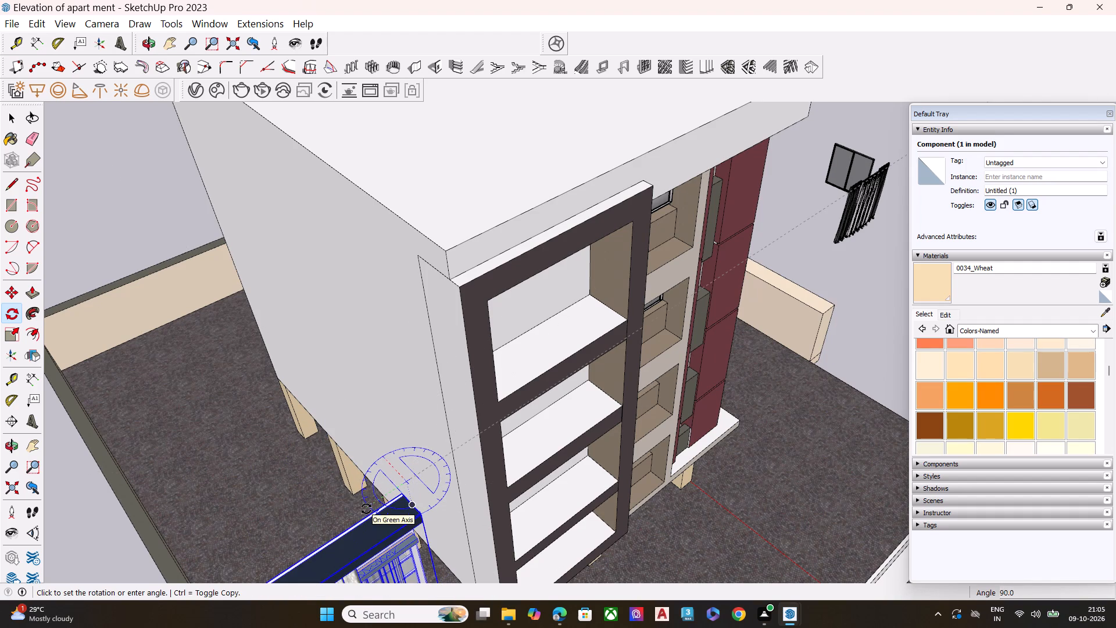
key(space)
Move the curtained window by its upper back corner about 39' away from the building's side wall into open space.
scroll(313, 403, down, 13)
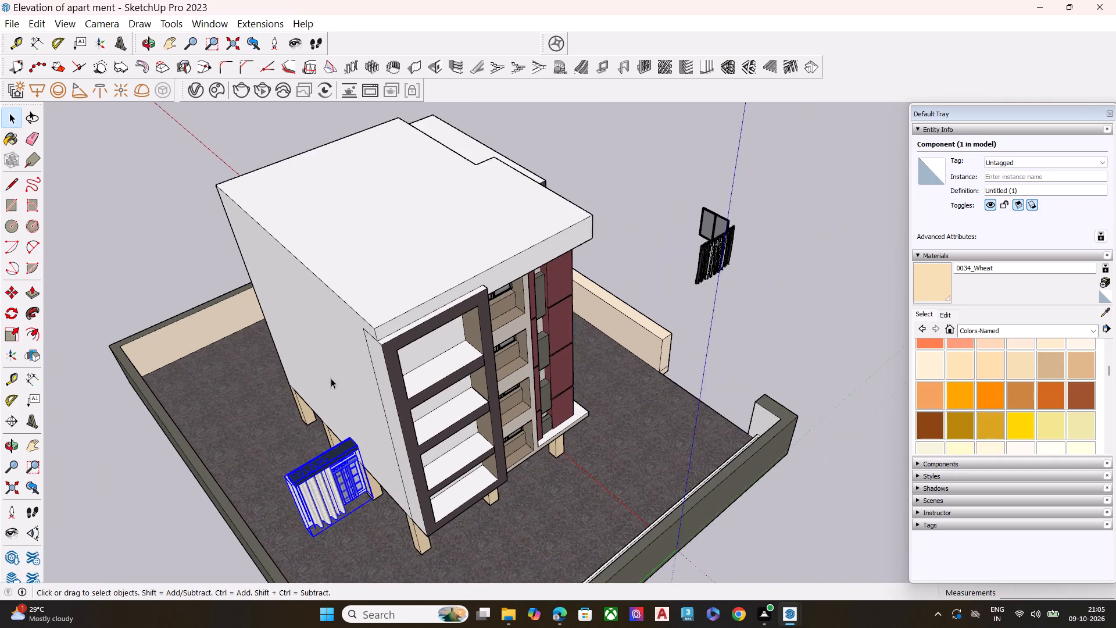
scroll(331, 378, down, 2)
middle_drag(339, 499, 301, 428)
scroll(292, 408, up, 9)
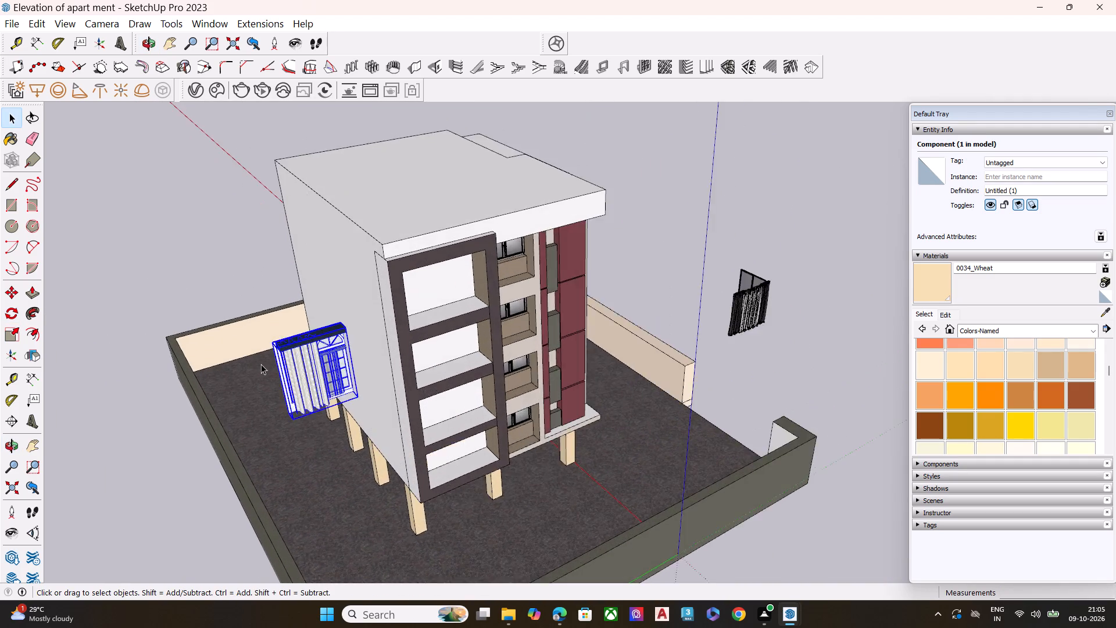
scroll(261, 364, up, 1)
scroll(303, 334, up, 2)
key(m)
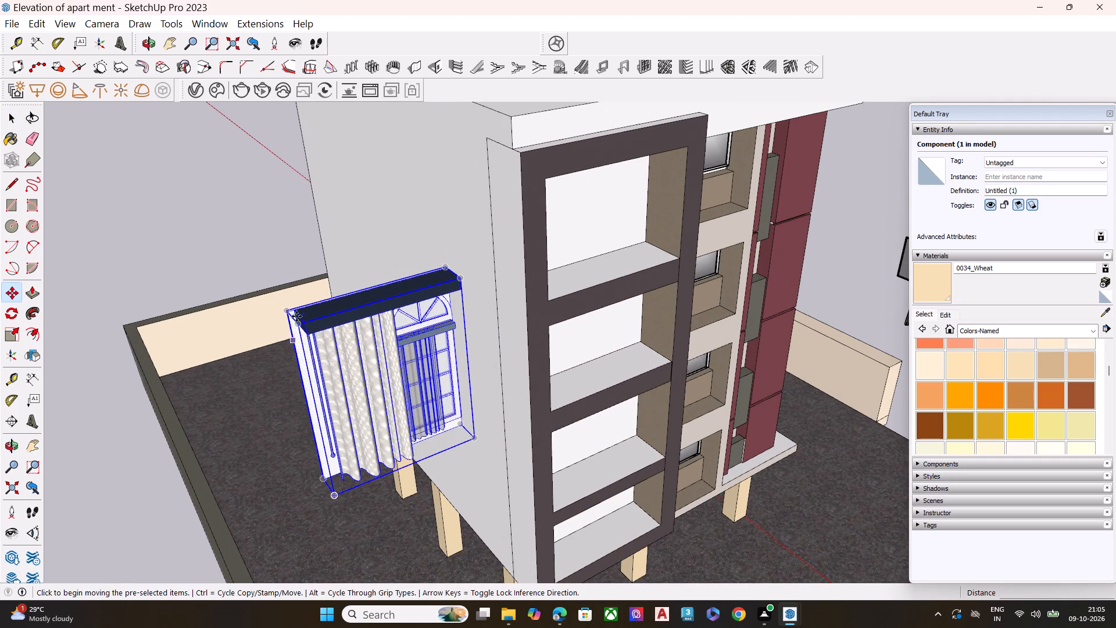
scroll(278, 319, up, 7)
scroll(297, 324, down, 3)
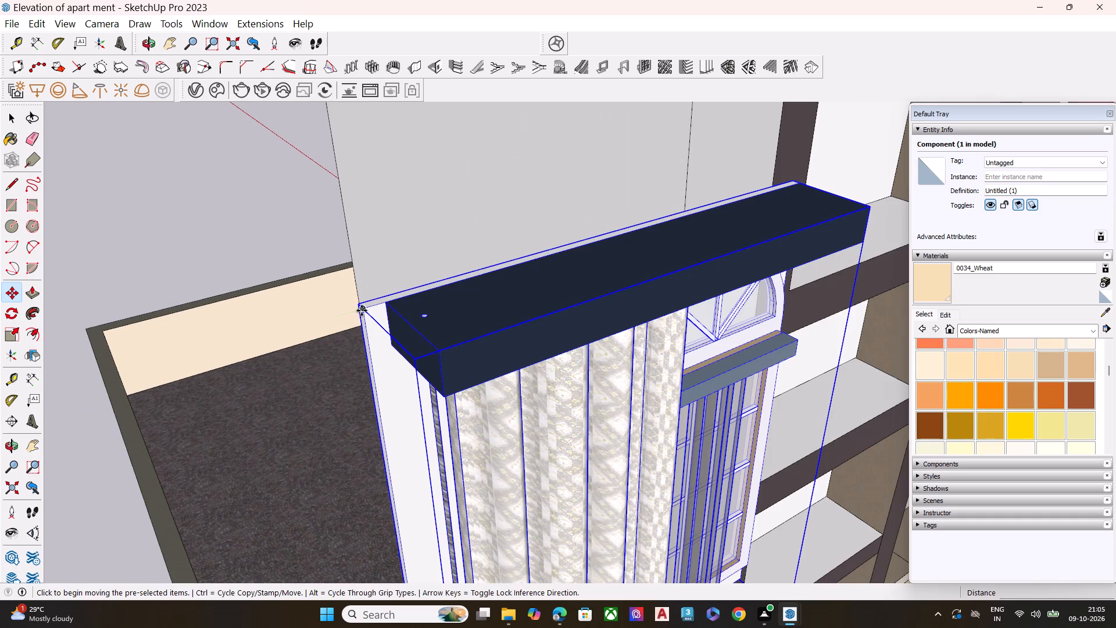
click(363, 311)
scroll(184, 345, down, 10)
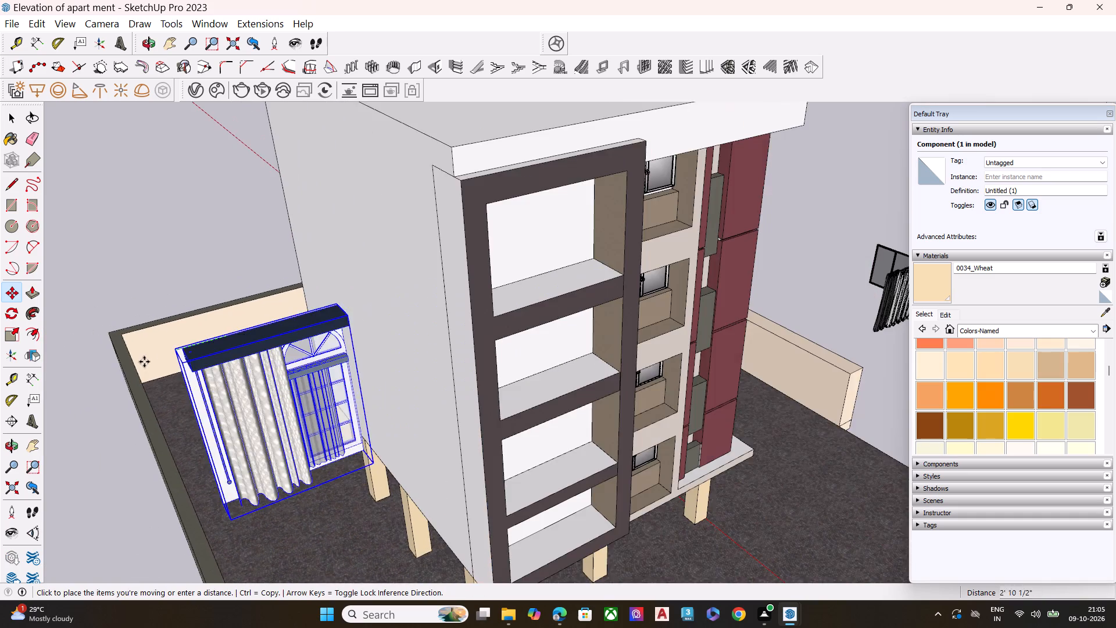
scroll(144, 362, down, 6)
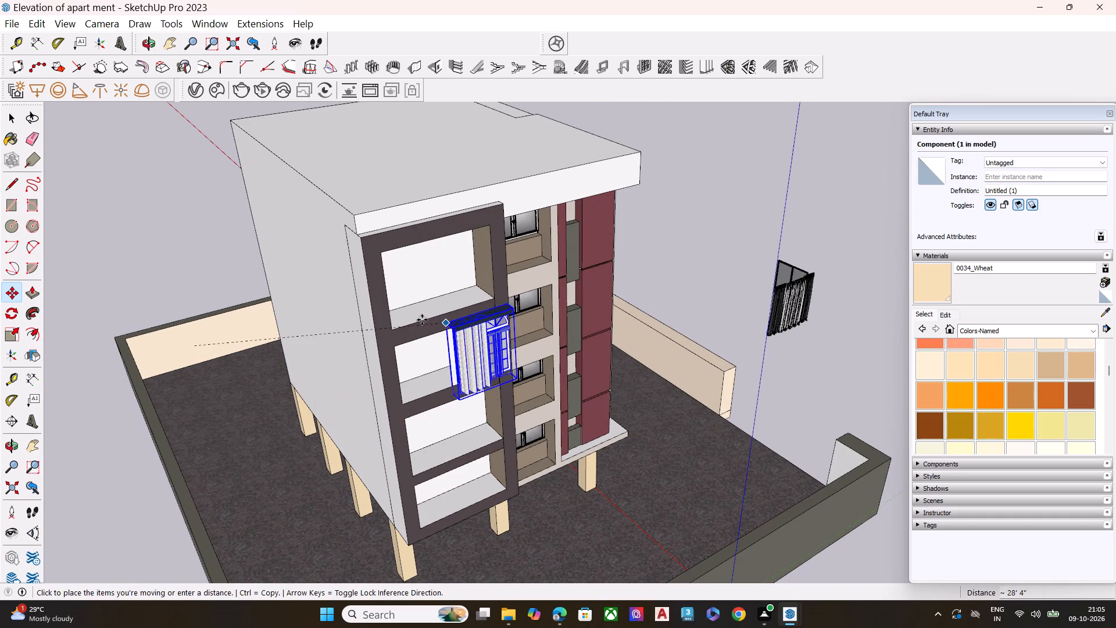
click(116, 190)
Check the back face of the curtained window beside the building and delete the whole component.
key(v)
scroll(133, 218, up, 9)
middle_drag(112, 208, 159, 204)
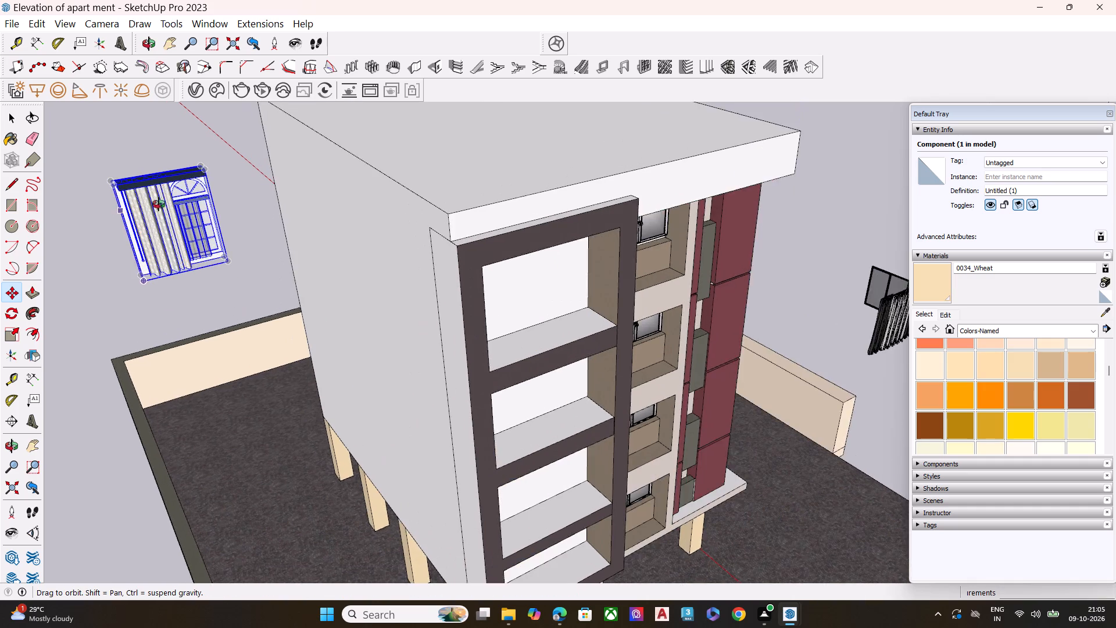
middle_drag(159, 204, 610, 173)
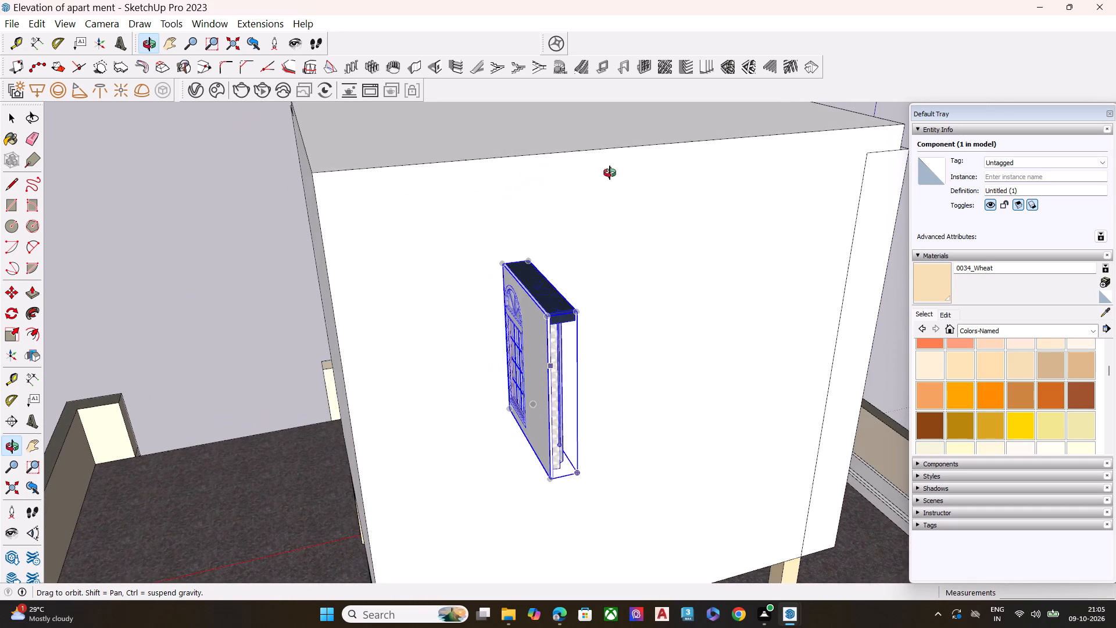
middle_drag(610, 173, 724, 162)
scroll(428, 259, up, 1)
scroll(363, 265, down, 9)
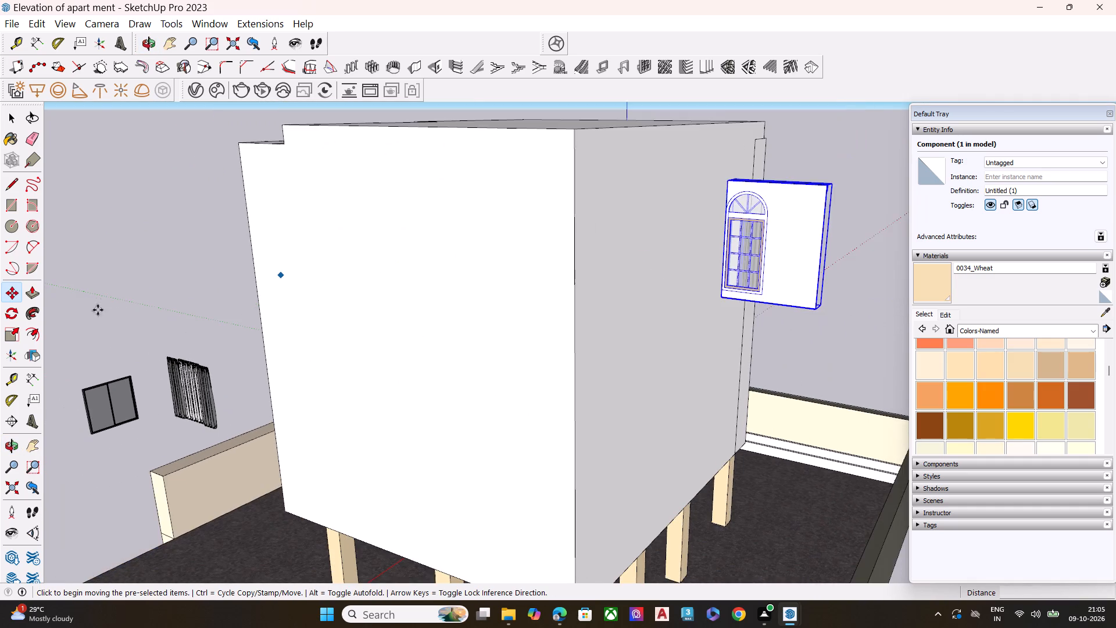
scroll(98, 313, down, 6)
scroll(694, 260, up, 8)
scroll(550, 264, up, 6)
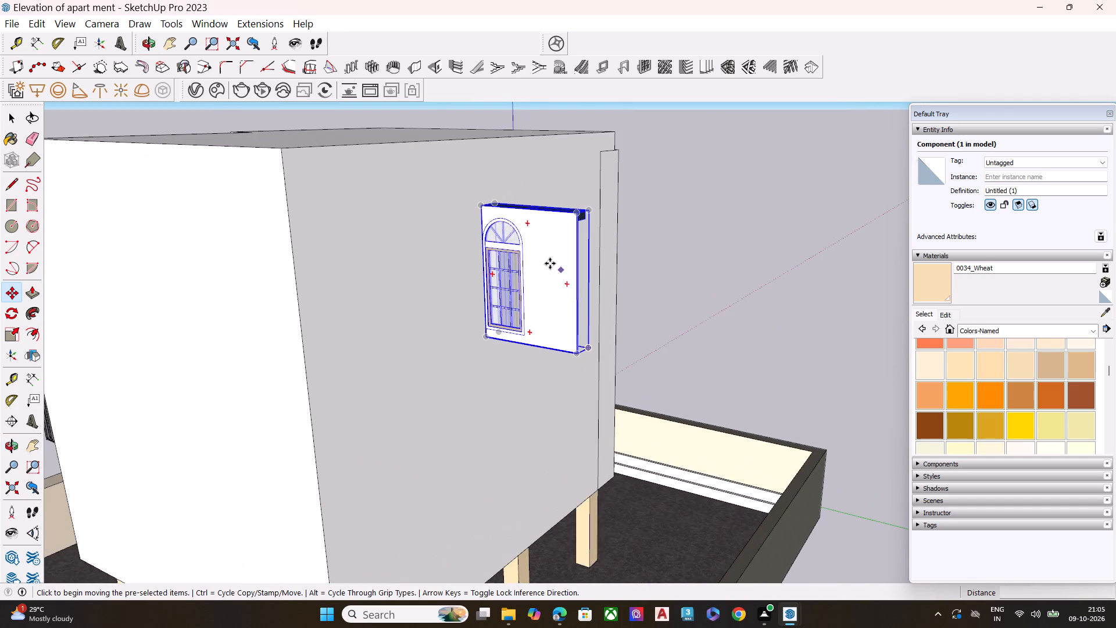
scroll(550, 263, up, 14)
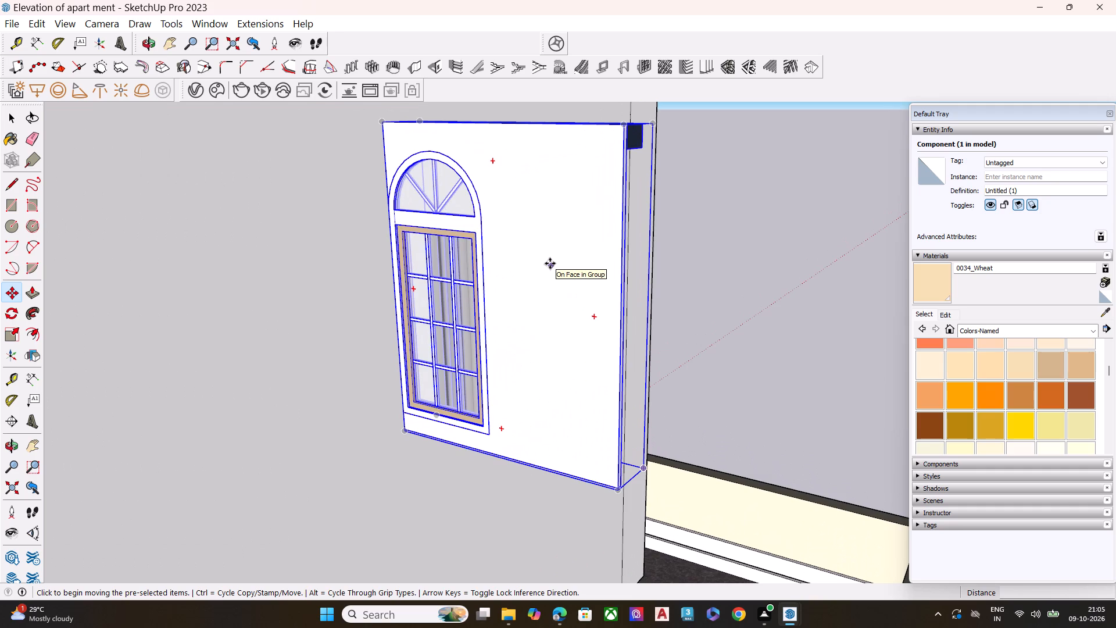
key(Delete)
scroll(567, 291, down, 12)
scroll(562, 322, up, 1)
scroll(573, 323, down, 3)
scroll(585, 326, up, 1)
scroll(586, 326, down, 2)
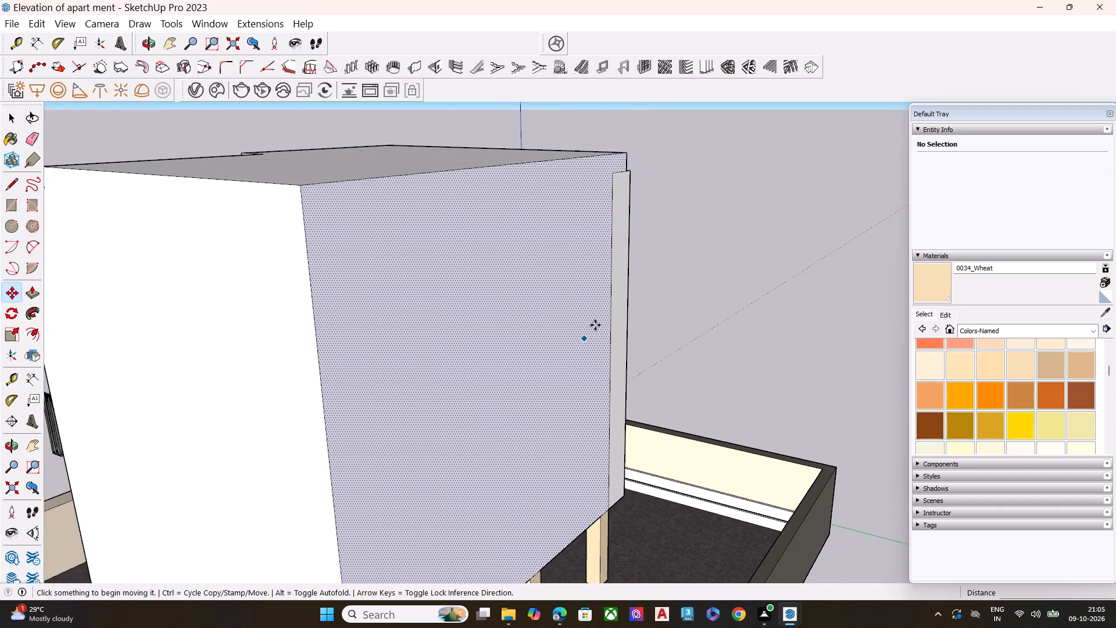
key(space)
Rotate the two-panel steel sliding window outside the compound wall 90 degrees on the horizontal plane about its lower corner.
middle_click(721, 290)
scroll(722, 291, up, 1)
middle_drag(758, 306, 289, 440)
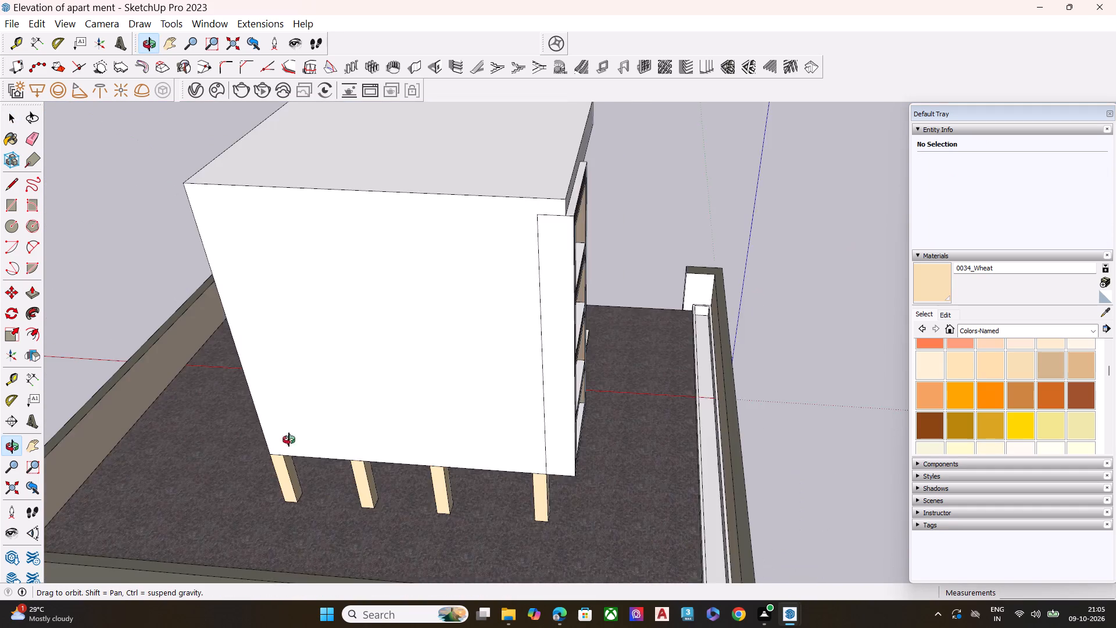
middle_drag(289, 440, 268, 440)
scroll(455, 353, down, 10)
scroll(591, 347, down, 6)
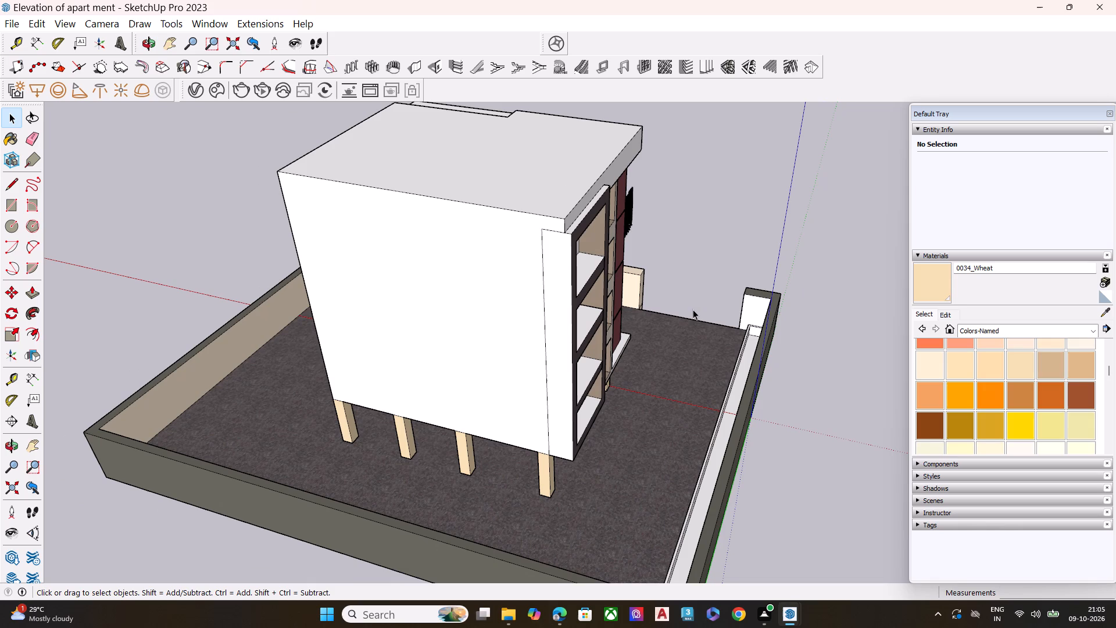
scroll(711, 351, down, 6)
middle_drag(764, 454, 710, 454)
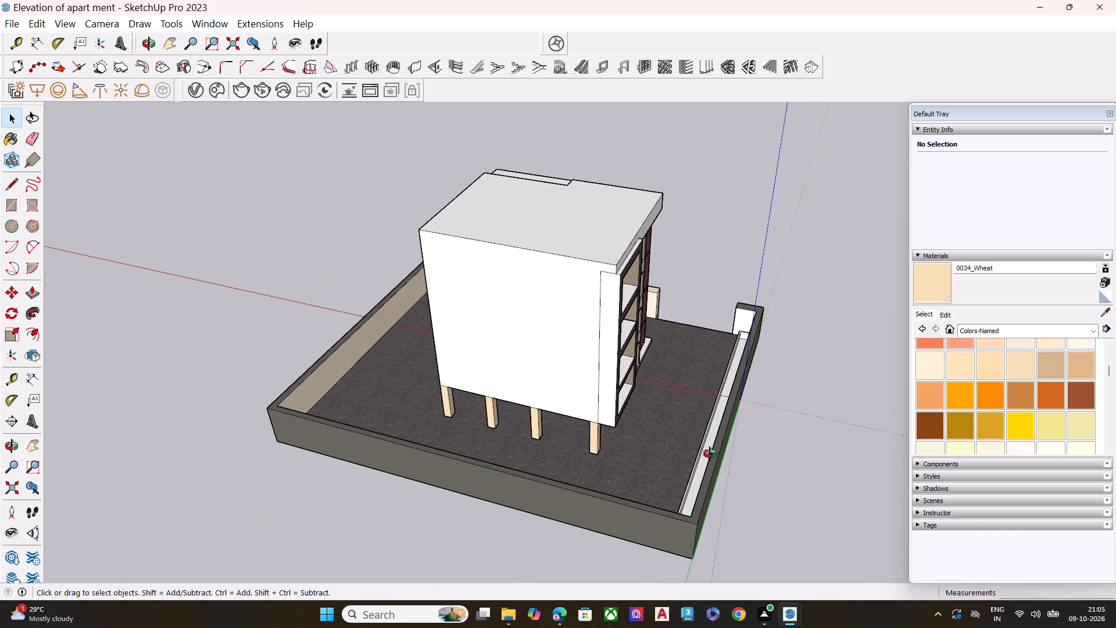
middle_drag(710, 454, 274, 418)
middle_drag(790, 426, 614, 426)
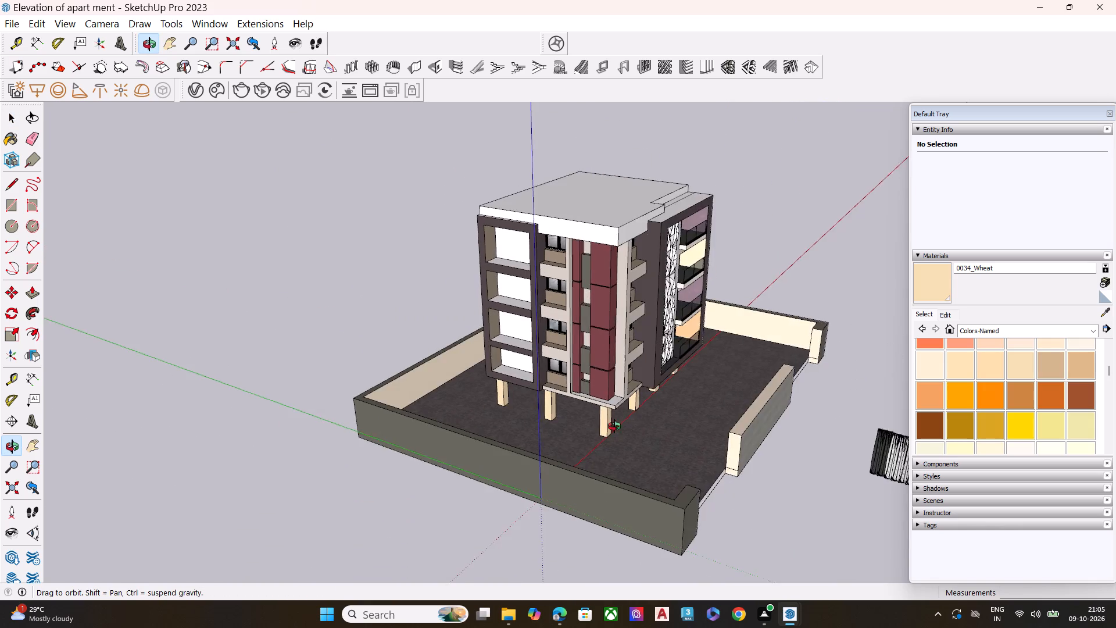
middle_drag(614, 426, 596, 421)
scroll(604, 400, up, 1)
scroll(681, 383, down, 10)
scroll(854, 480, up, 5)
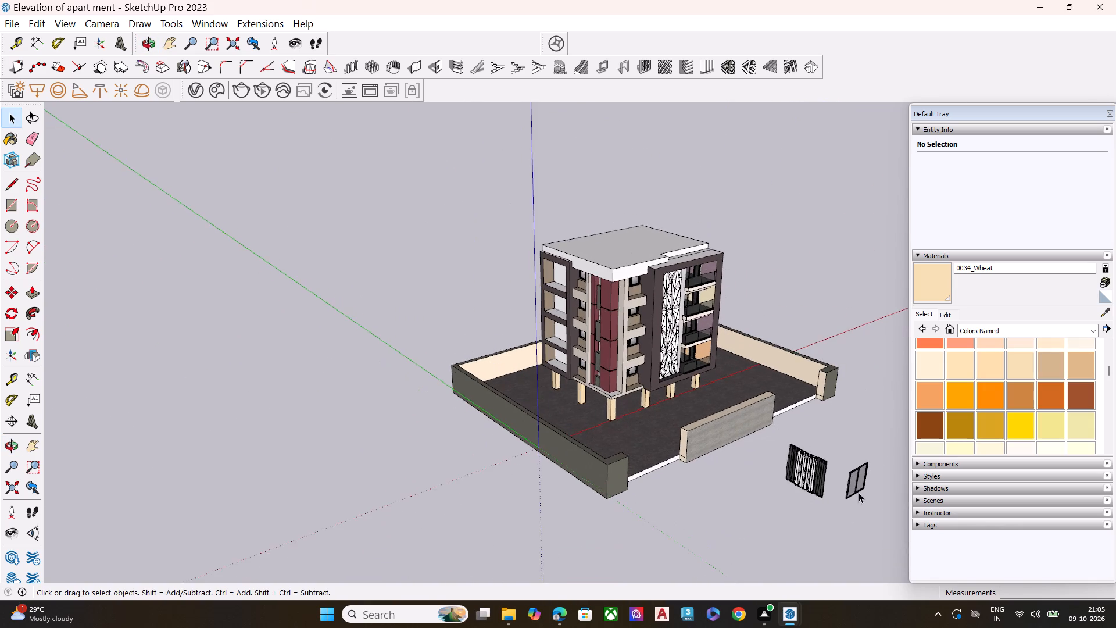
scroll(859, 493, up, 4)
middle_drag(846, 515, 568, 494)
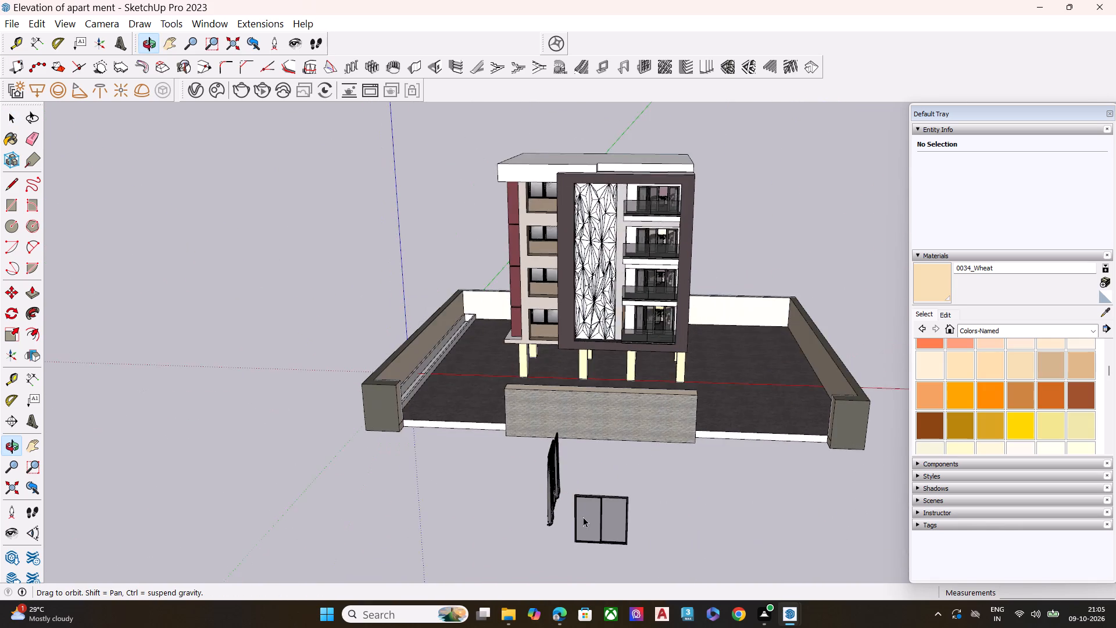
scroll(585, 519, up, 12)
scroll(502, 543, up, 7)
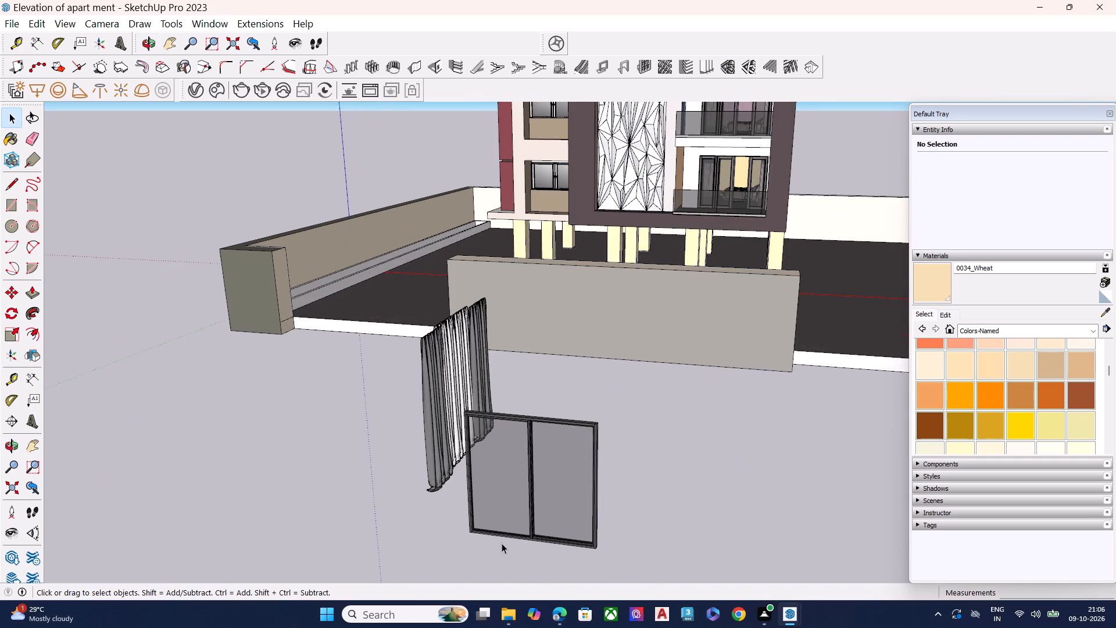
click(517, 522)
key(w)
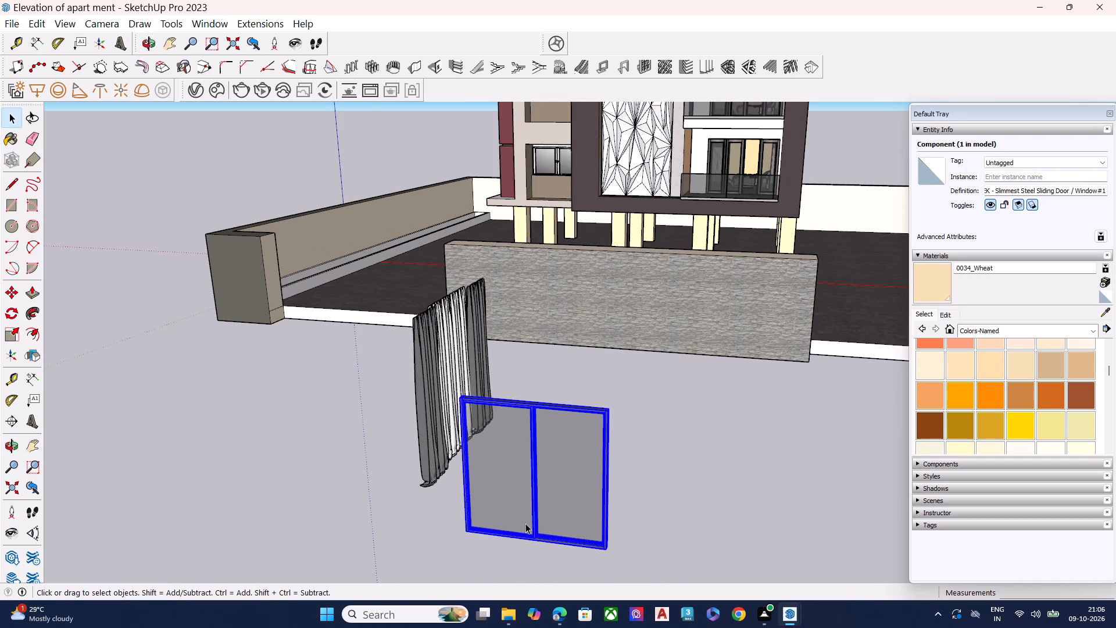
text(wq)
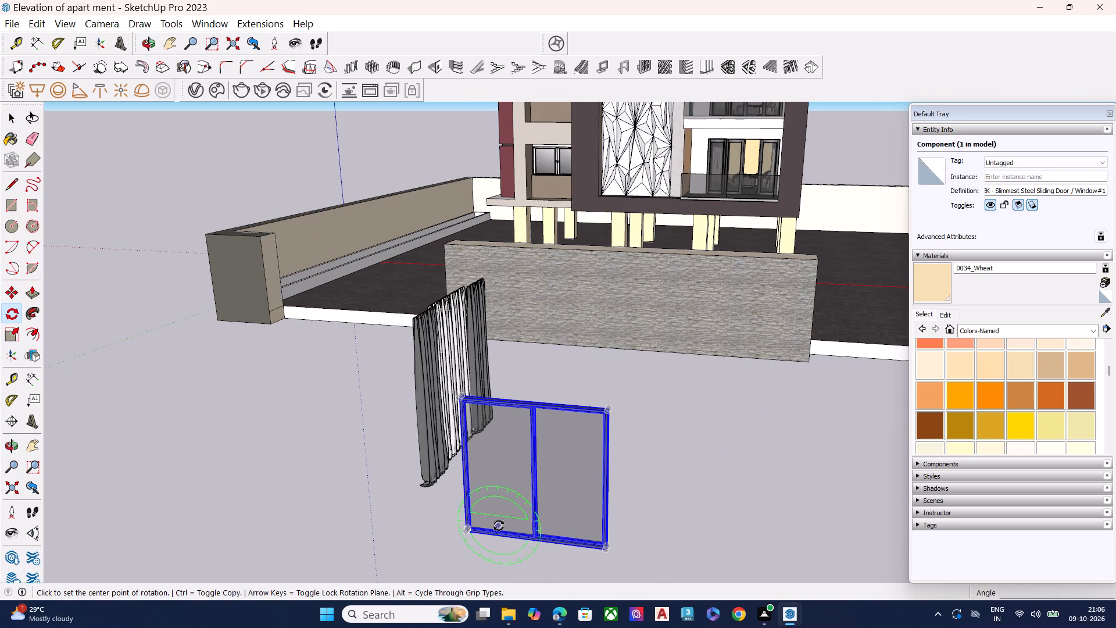
click(616, 548)
click(684, 563)
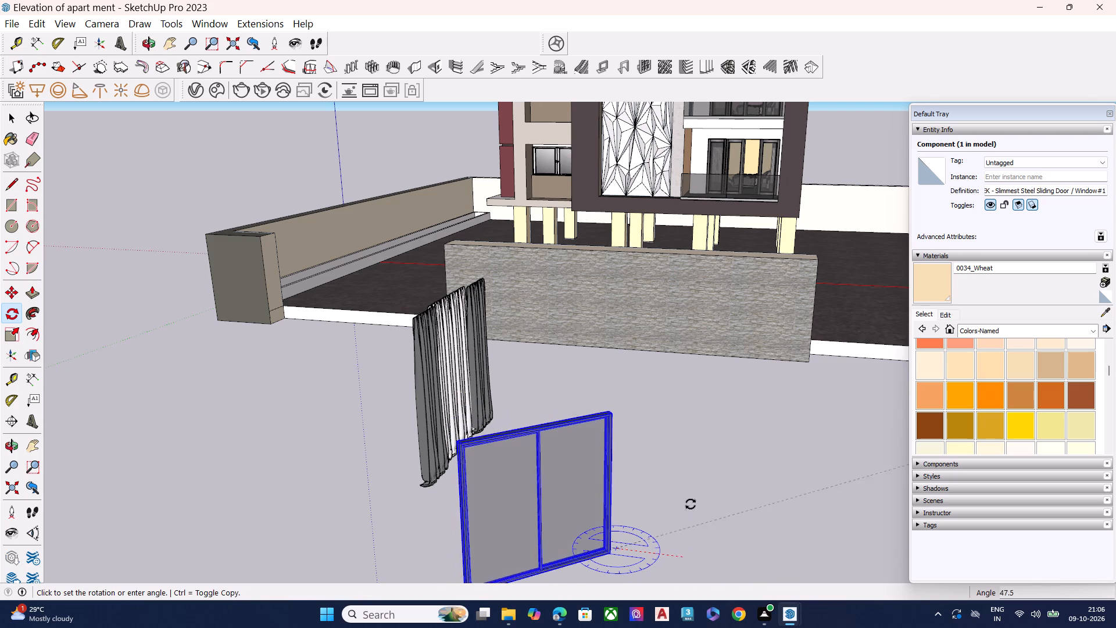
click(620, 518)
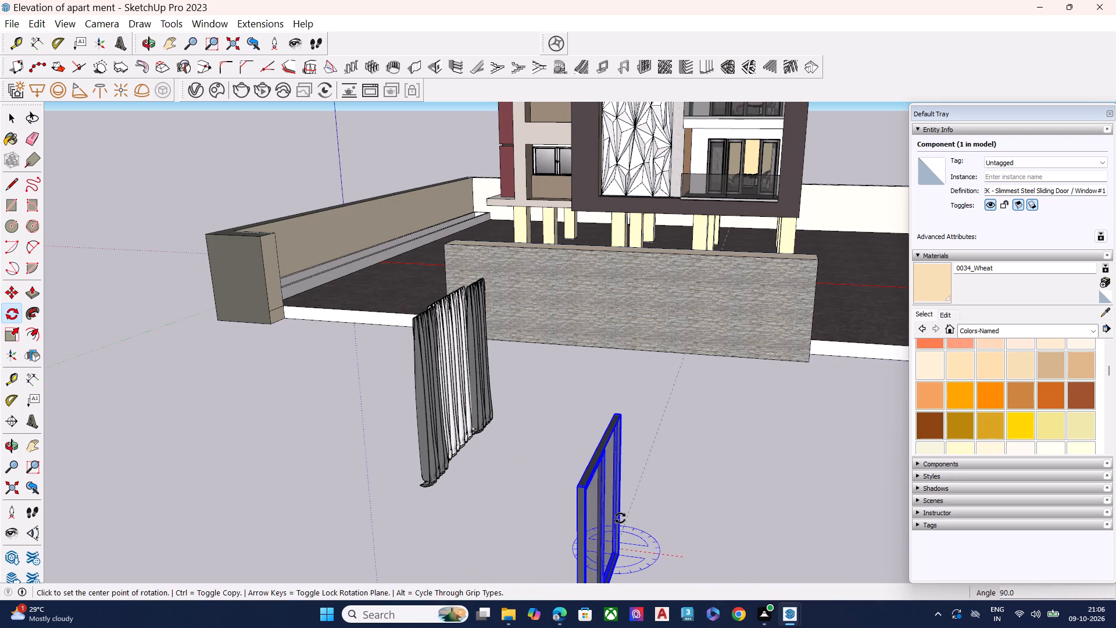
key(space)
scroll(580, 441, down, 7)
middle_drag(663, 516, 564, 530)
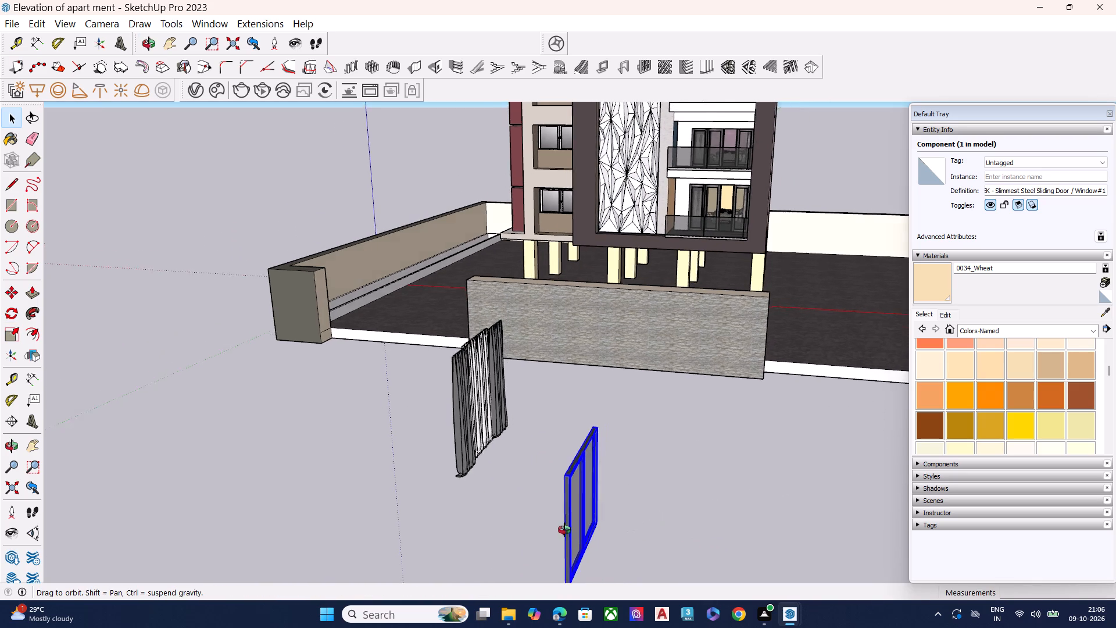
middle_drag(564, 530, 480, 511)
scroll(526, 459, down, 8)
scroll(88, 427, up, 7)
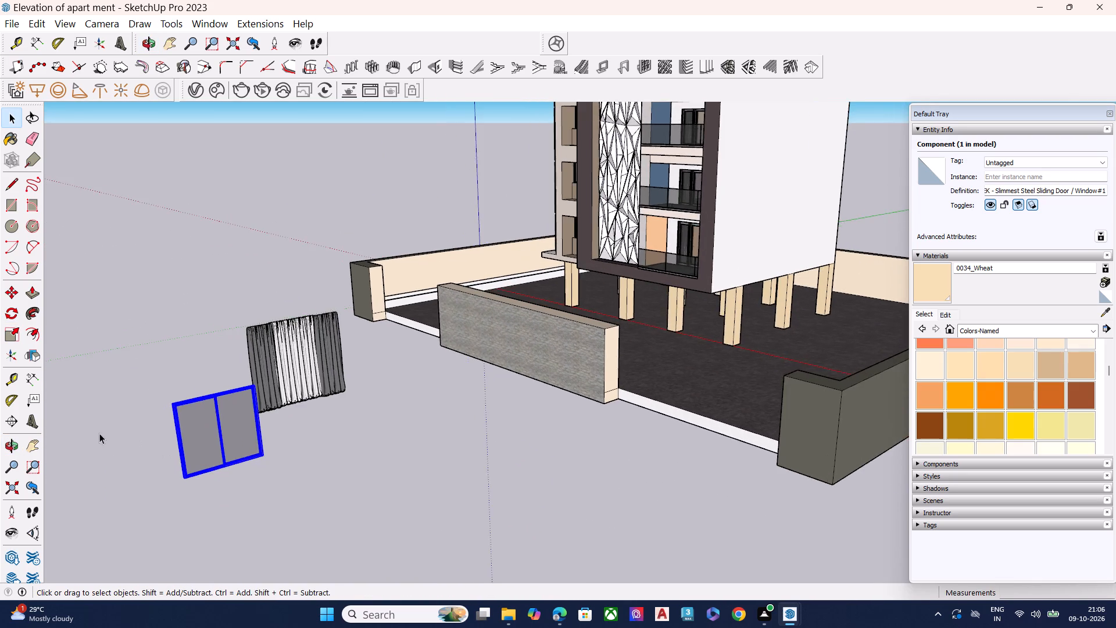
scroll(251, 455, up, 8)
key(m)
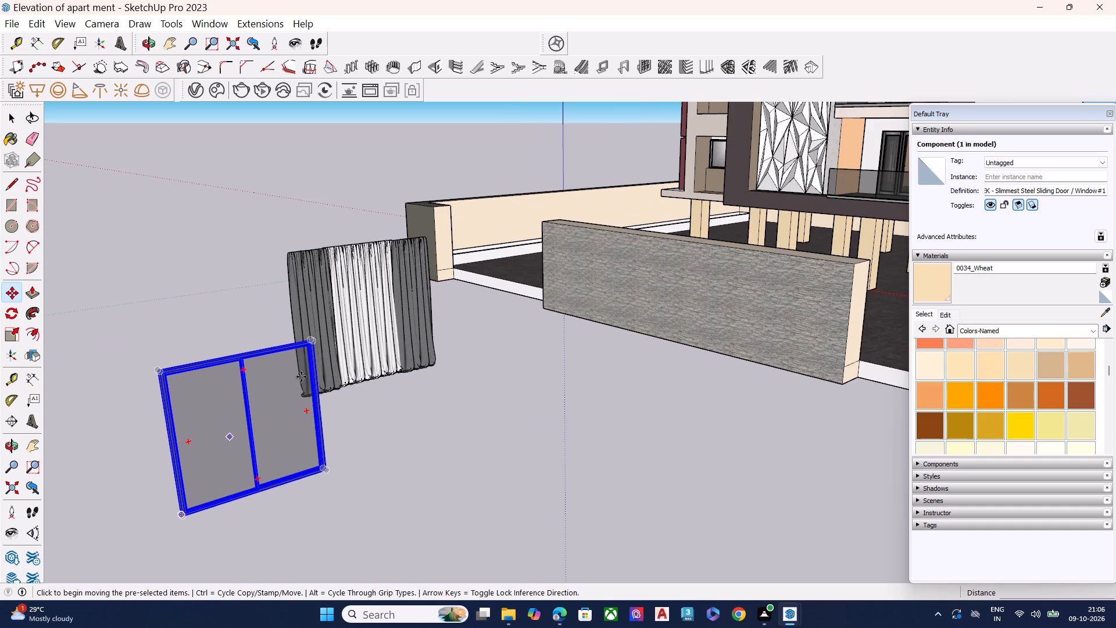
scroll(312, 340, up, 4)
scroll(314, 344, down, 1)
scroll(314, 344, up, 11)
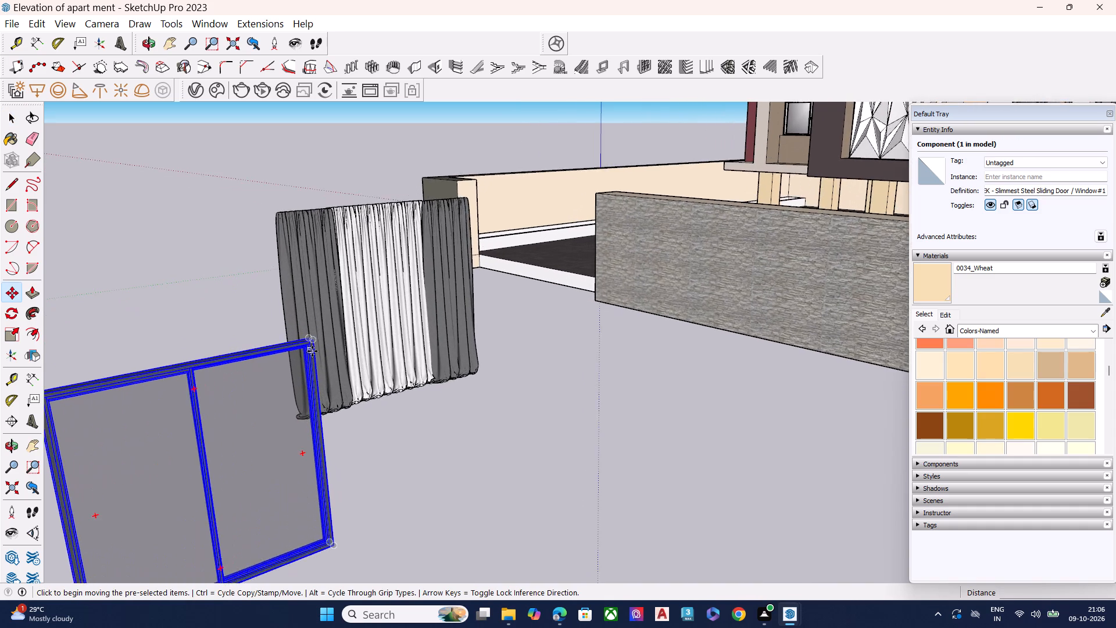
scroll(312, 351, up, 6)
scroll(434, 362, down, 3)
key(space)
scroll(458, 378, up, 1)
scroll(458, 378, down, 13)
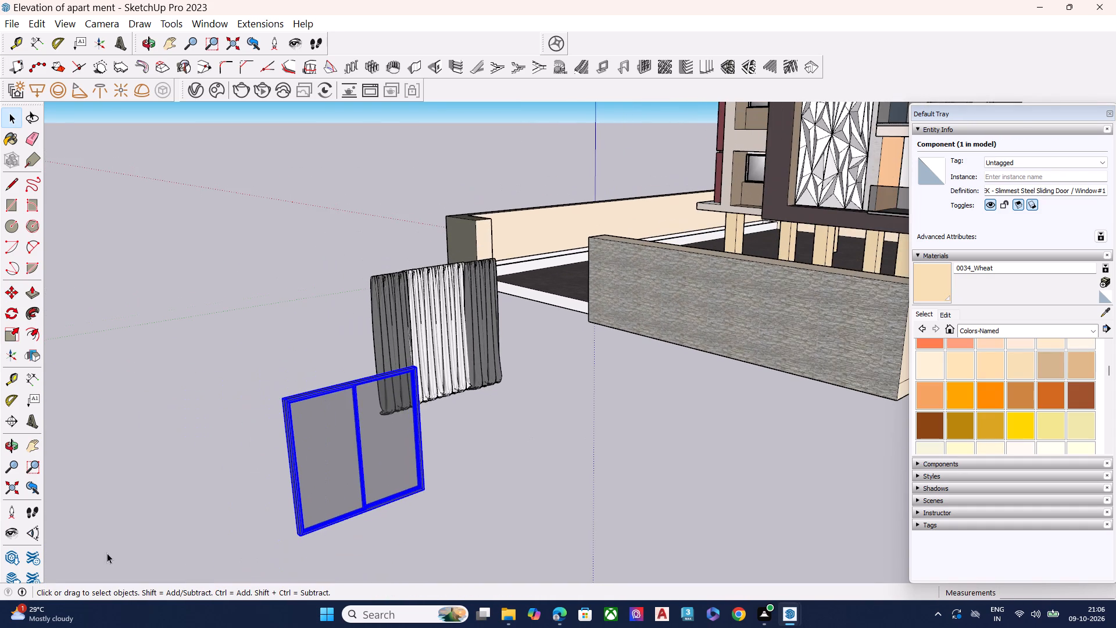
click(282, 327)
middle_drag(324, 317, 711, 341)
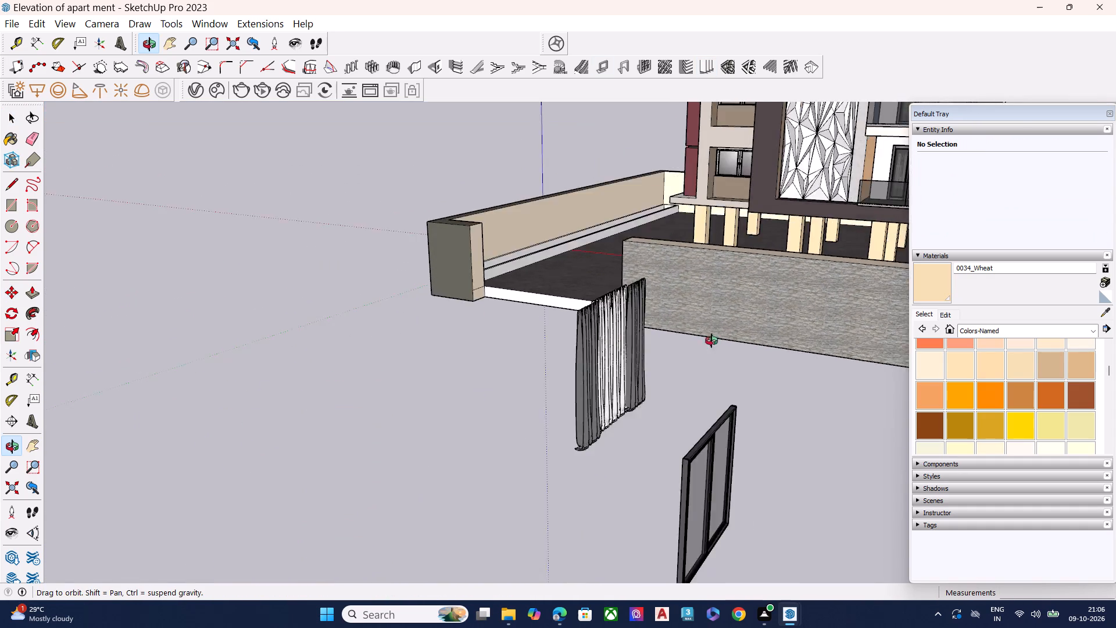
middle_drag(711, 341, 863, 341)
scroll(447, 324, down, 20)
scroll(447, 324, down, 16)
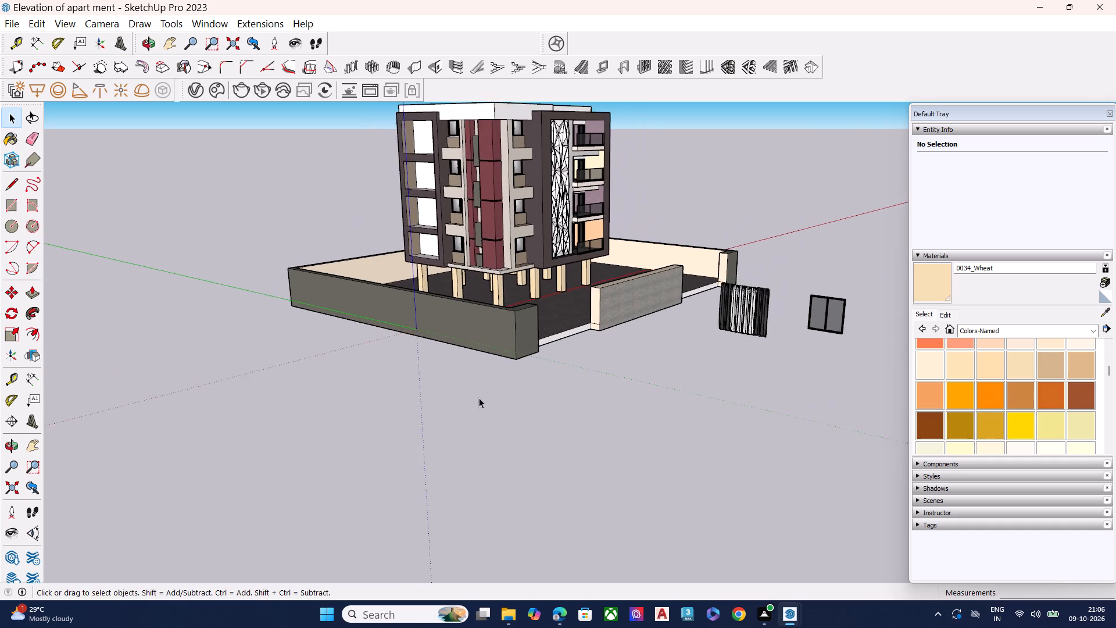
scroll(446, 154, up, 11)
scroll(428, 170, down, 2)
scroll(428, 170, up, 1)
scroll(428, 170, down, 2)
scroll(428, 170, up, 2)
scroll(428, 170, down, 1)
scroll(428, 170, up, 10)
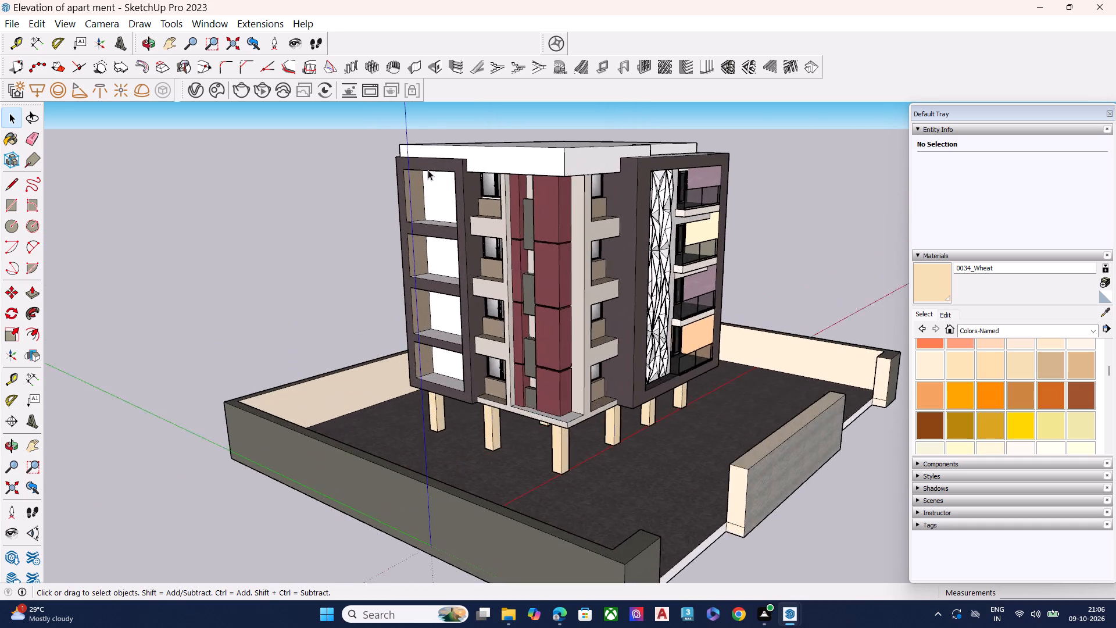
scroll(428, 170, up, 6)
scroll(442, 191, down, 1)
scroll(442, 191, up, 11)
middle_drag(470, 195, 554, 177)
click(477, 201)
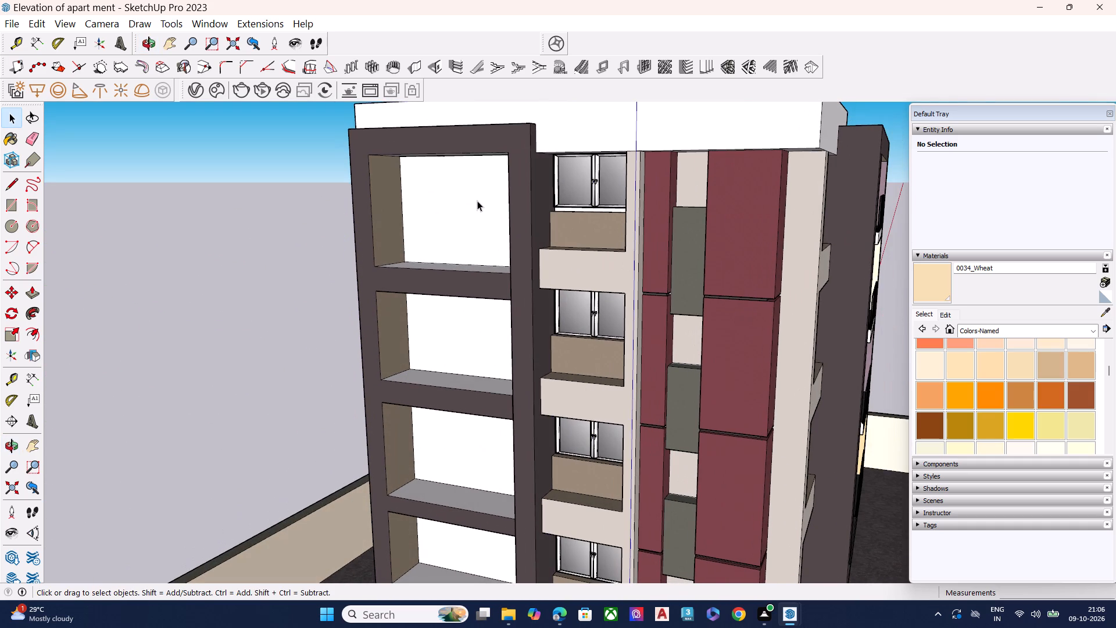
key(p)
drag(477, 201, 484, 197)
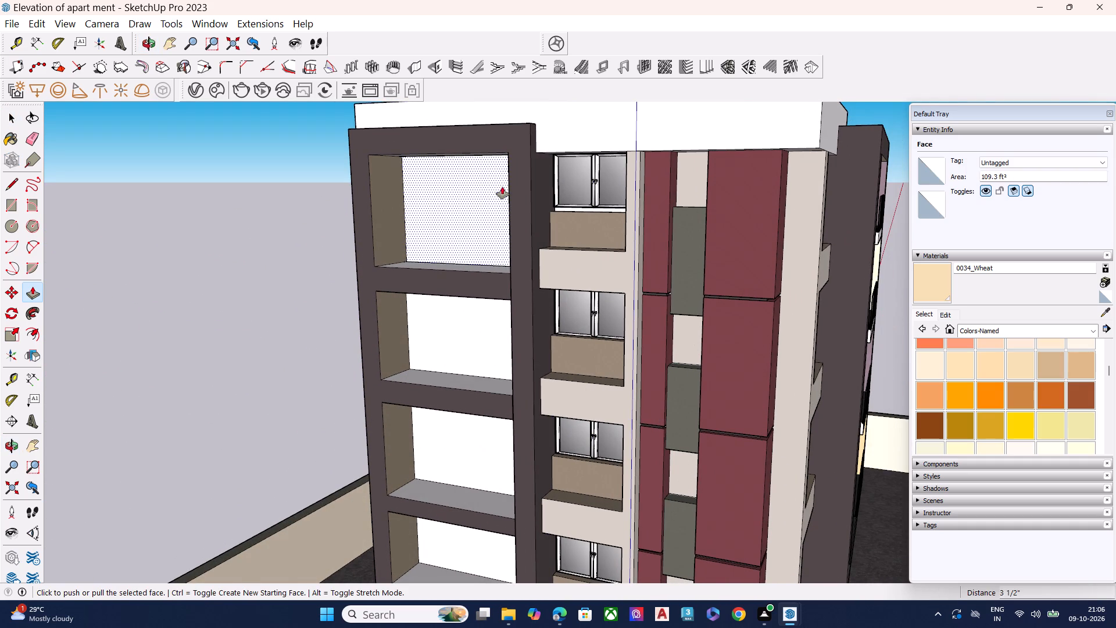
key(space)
Copy the white back face of the top-floor corner opening with its edges about 115' out beside the loose curtain and sliding window.
scroll(372, 183, up, 6)
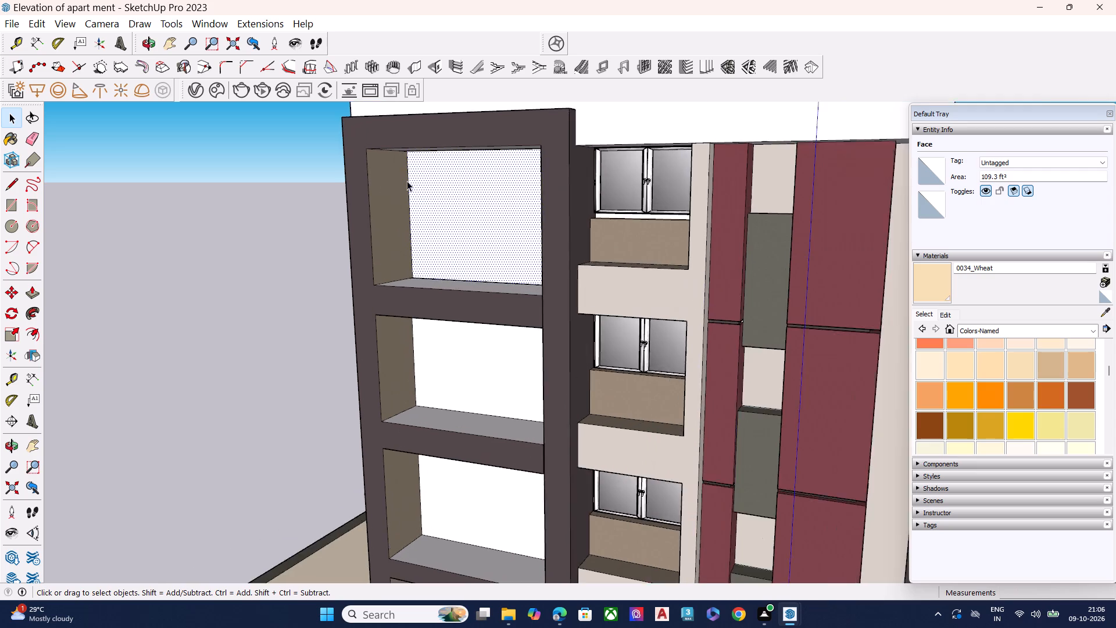
scroll(407, 181, up, 3)
double_click(446, 190)
click(446, 190)
double_click(446, 190)
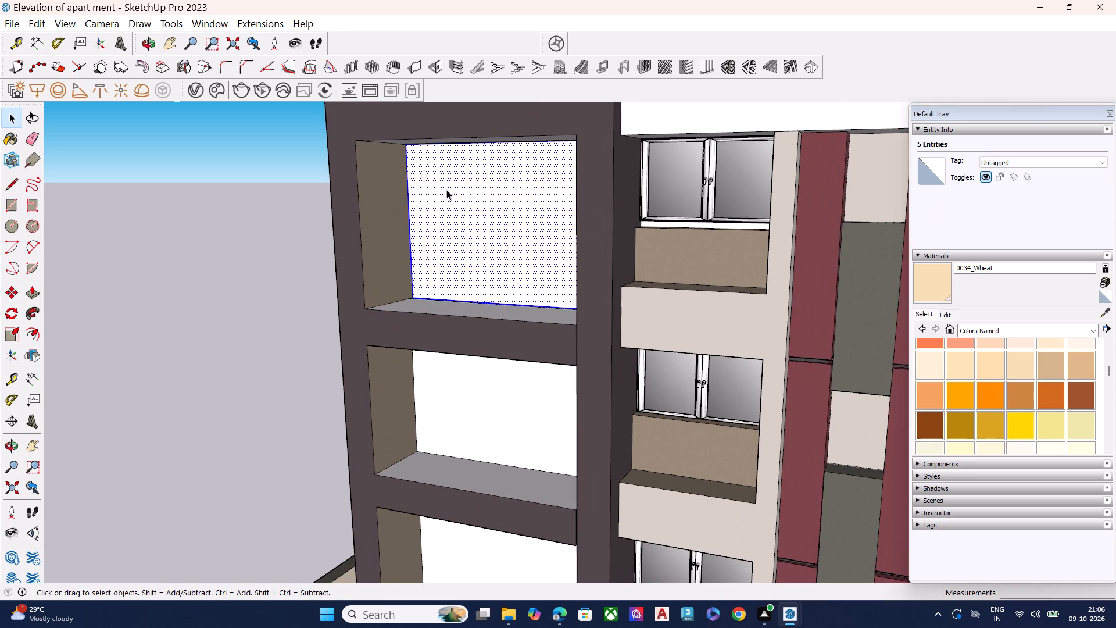
key(m)
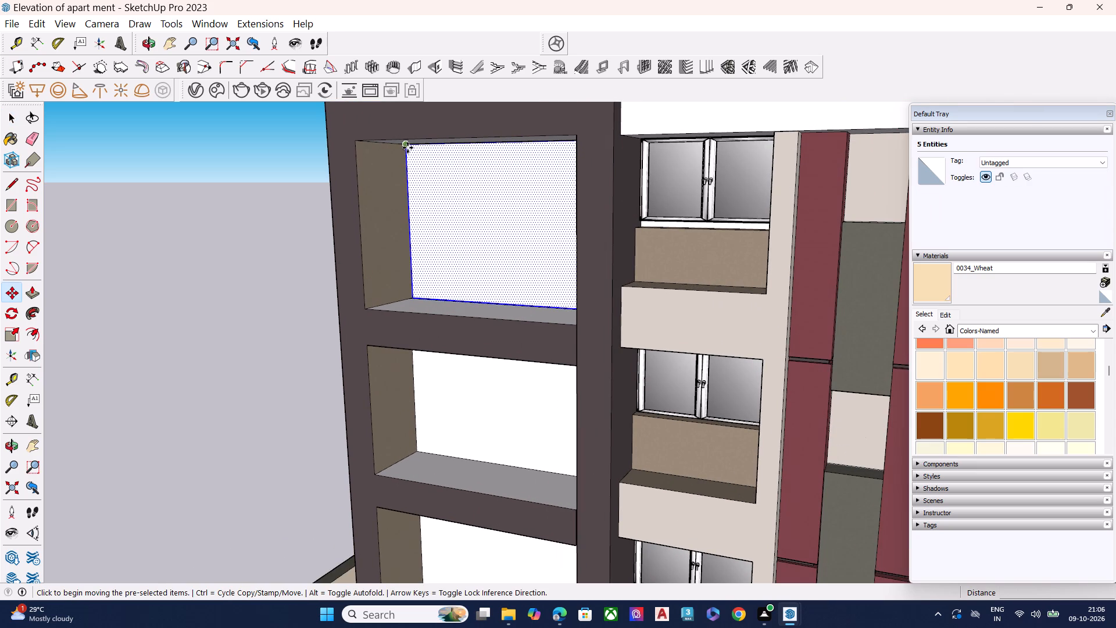
click(407, 148)
scroll(246, 197, down, 9)
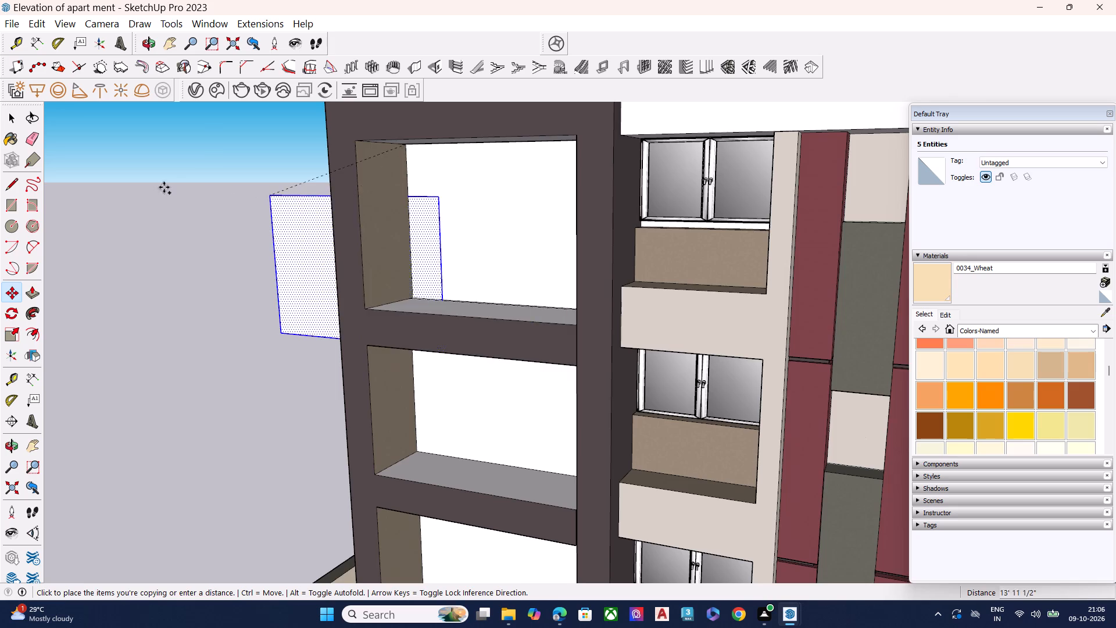
scroll(237, 156, down, 10)
scroll(350, 151, down, 11)
scroll(277, 157, down, 10)
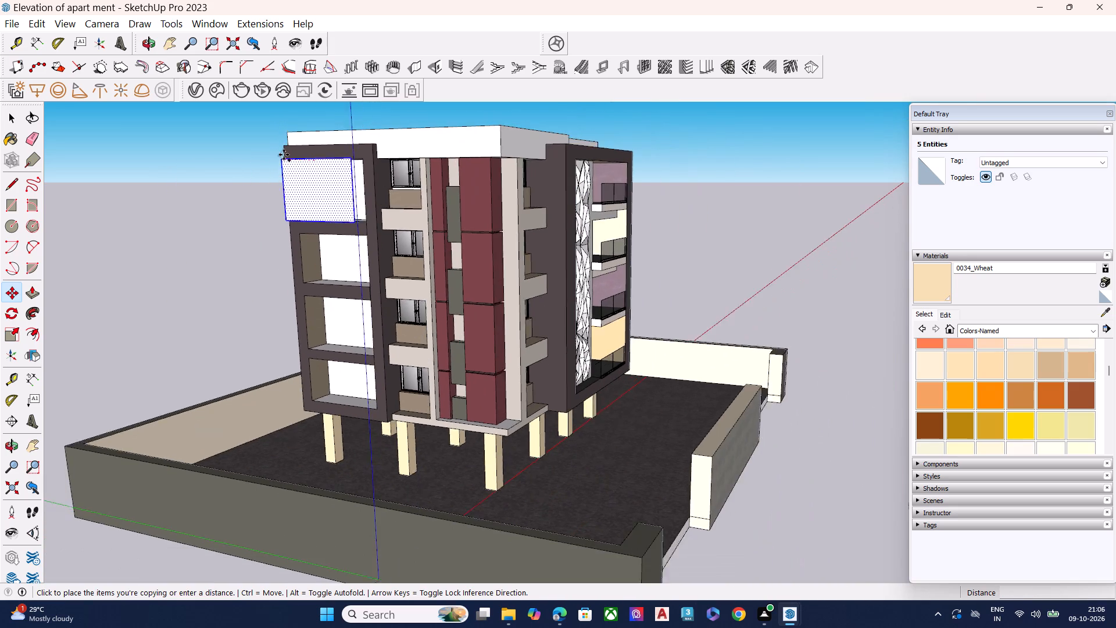
scroll(284, 155, down, 12)
scroll(323, 195, down, 11)
scroll(236, 240, down, 8)
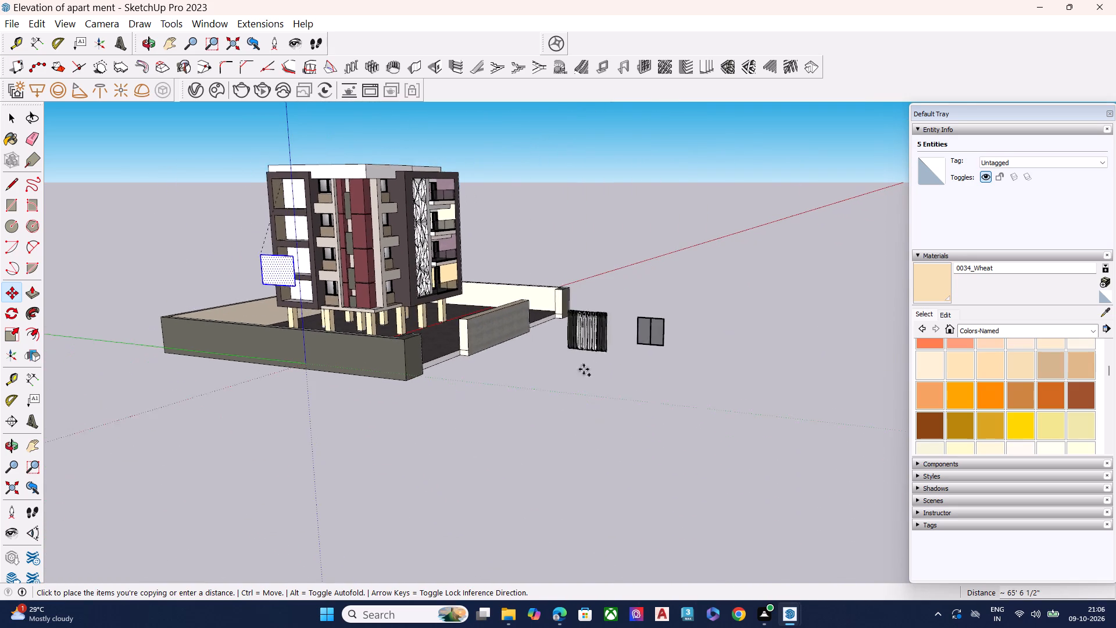
scroll(602, 315, up, 7)
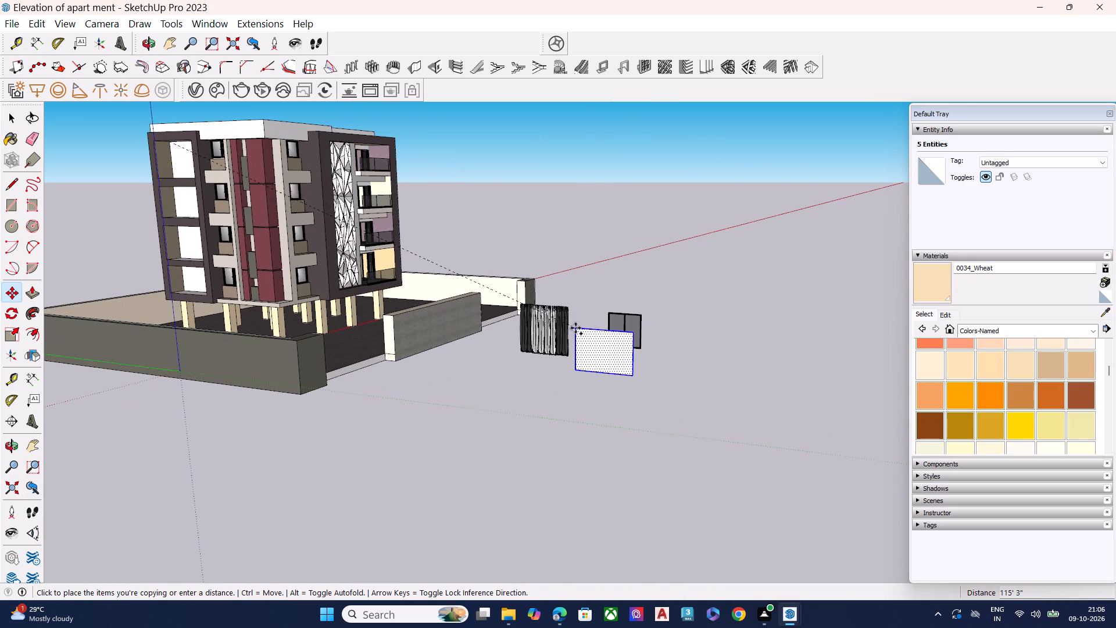
click(576, 328)
key(space)
Move the two-panel steel sliding window by its upper corner onto the matching upper corner of the copied face.
scroll(580, 330, up, 8)
scroll(649, 346, up, 5)
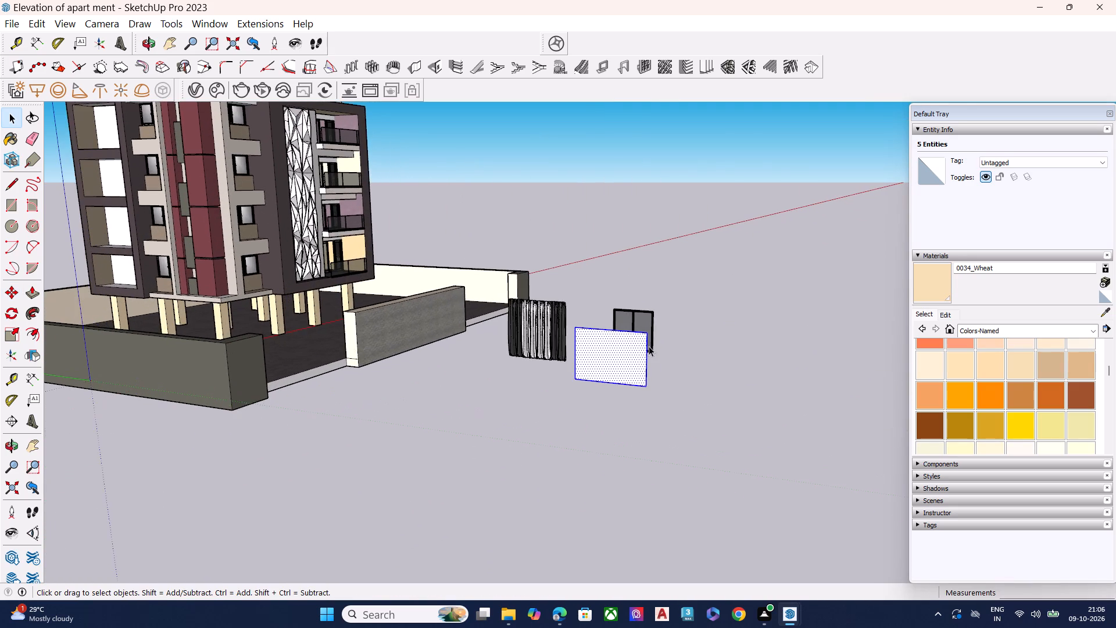
scroll(649, 346, up, 5)
middle_drag(676, 346, 242, 367)
scroll(181, 351, up, 6)
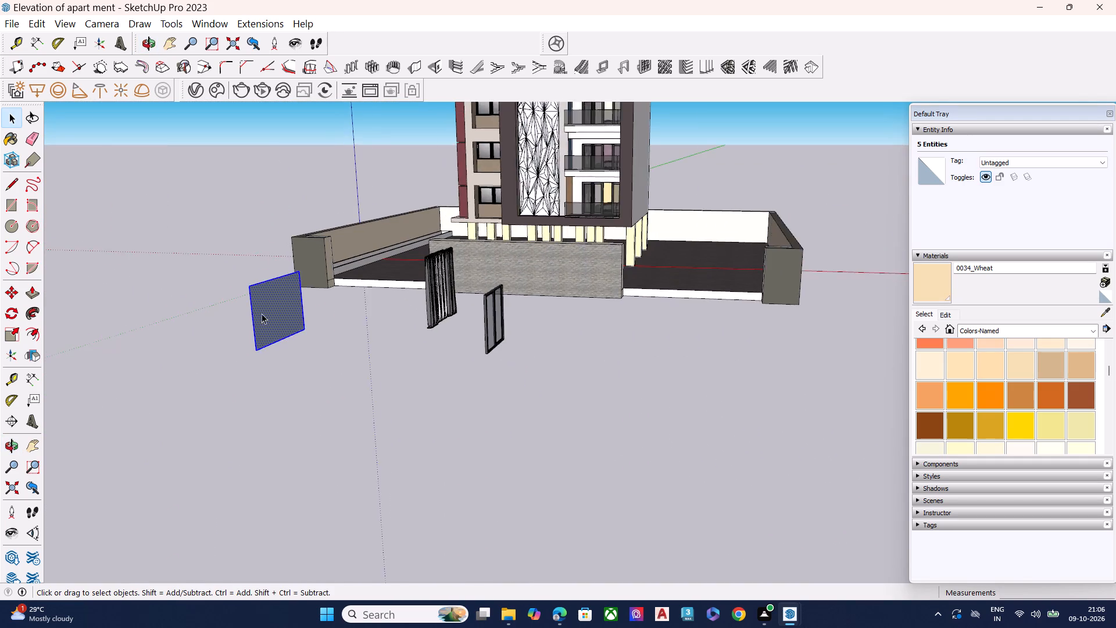
scroll(262, 313, up, 2)
click(614, 323)
click(602, 323)
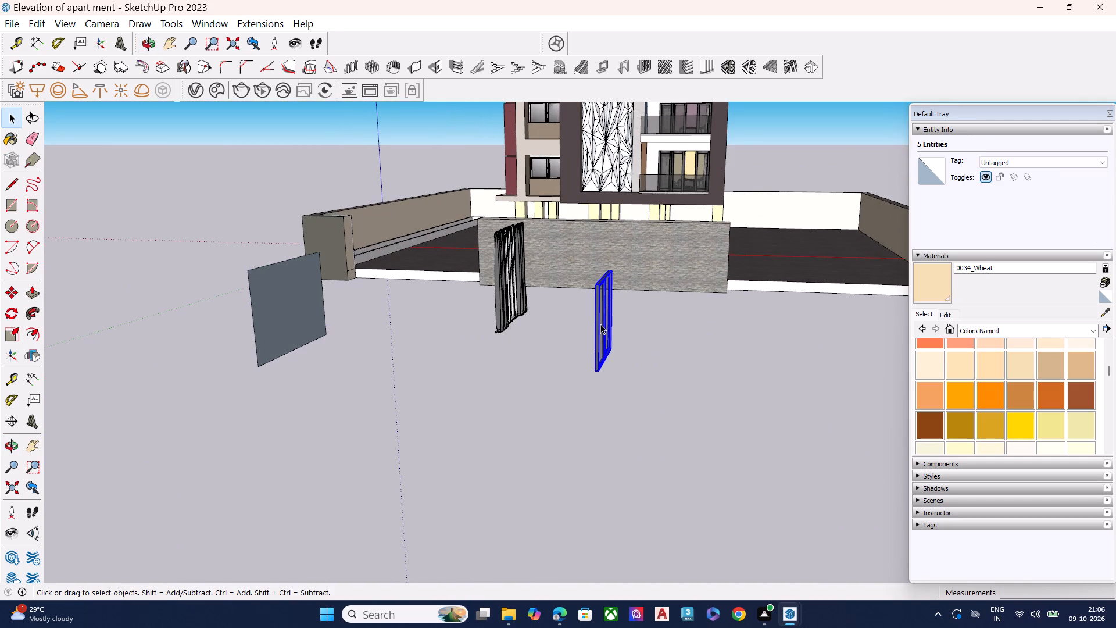
key(m)
click(592, 285)
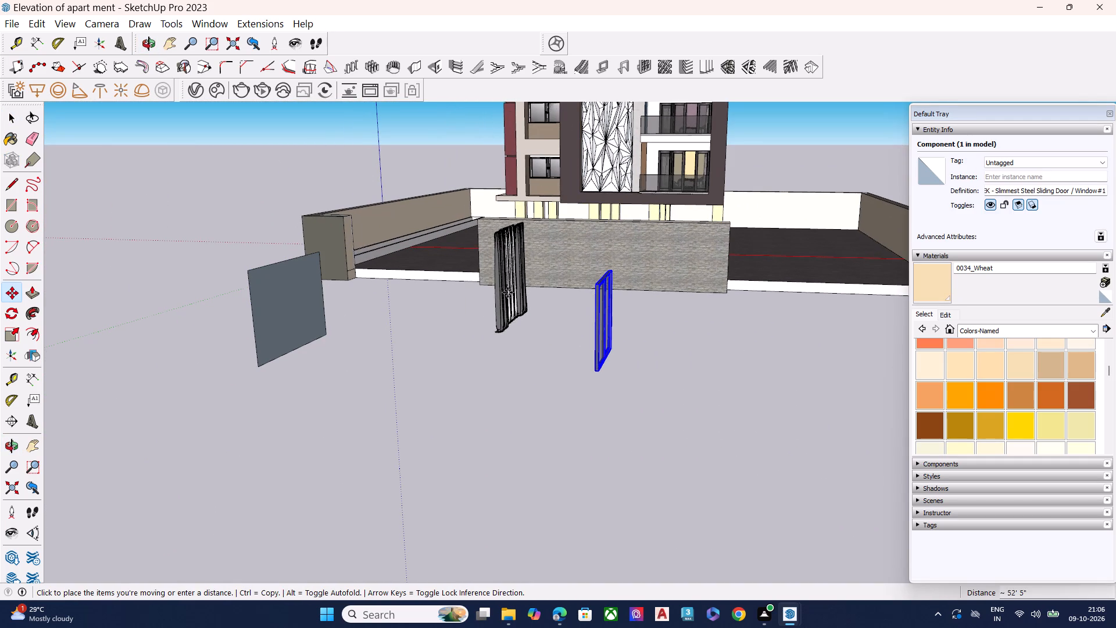
click(249, 270)
key(space)
Scale the sliding window's width by about 1.50 so that it spans the full width of the copied face.
scroll(276, 279, up, 13)
middle_drag(316, 287, 215, 296)
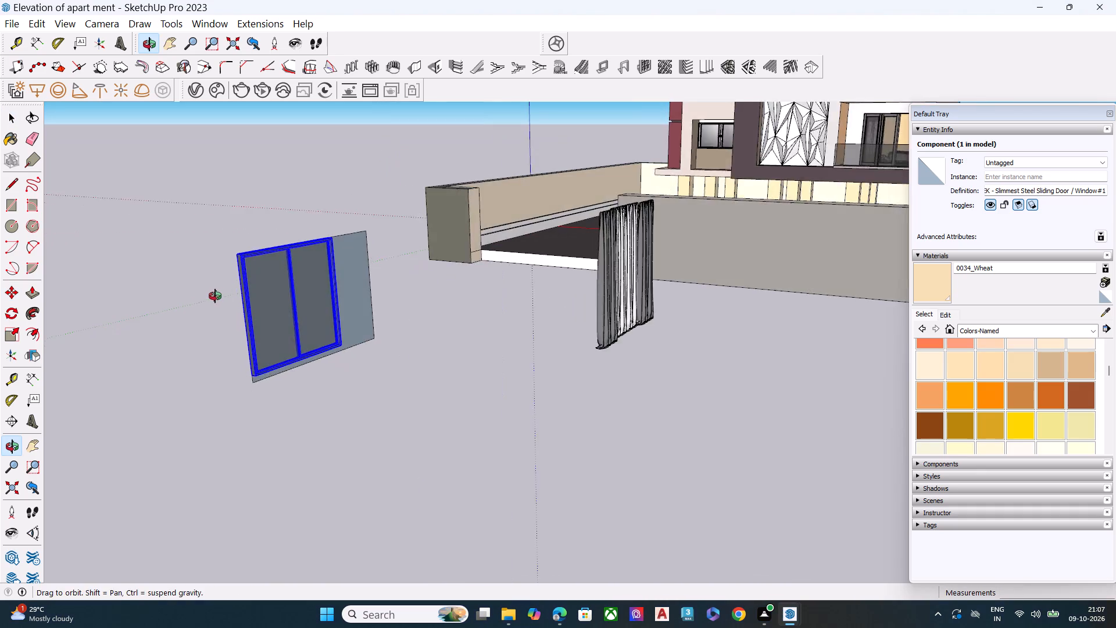
middle_drag(215, 296, 217, 296)
scroll(214, 296, up, 10)
key(s)
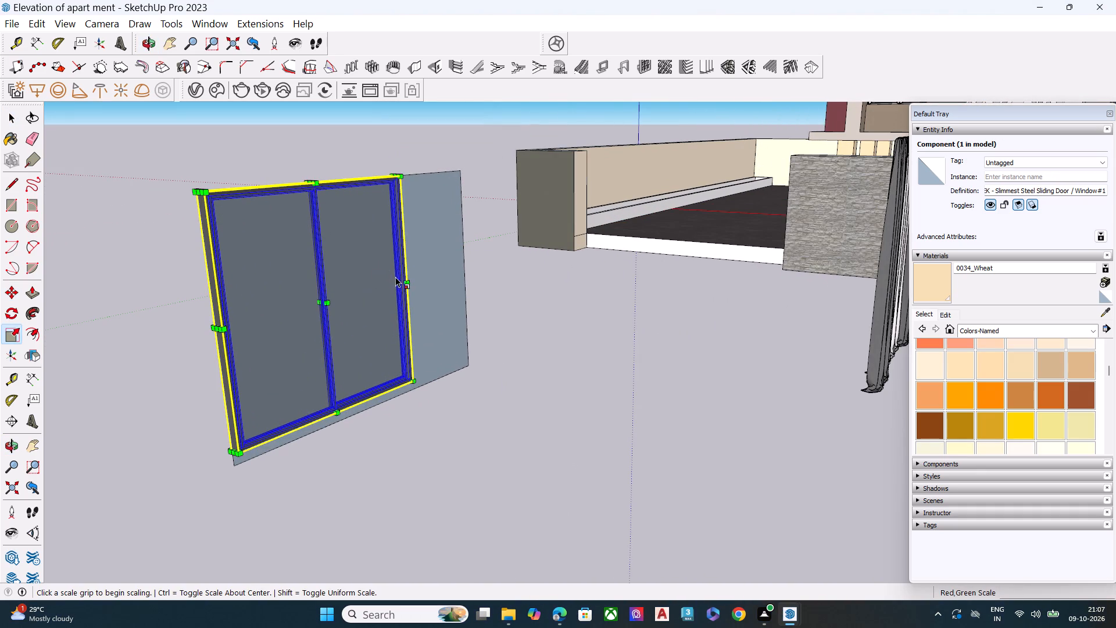
click(400, 281)
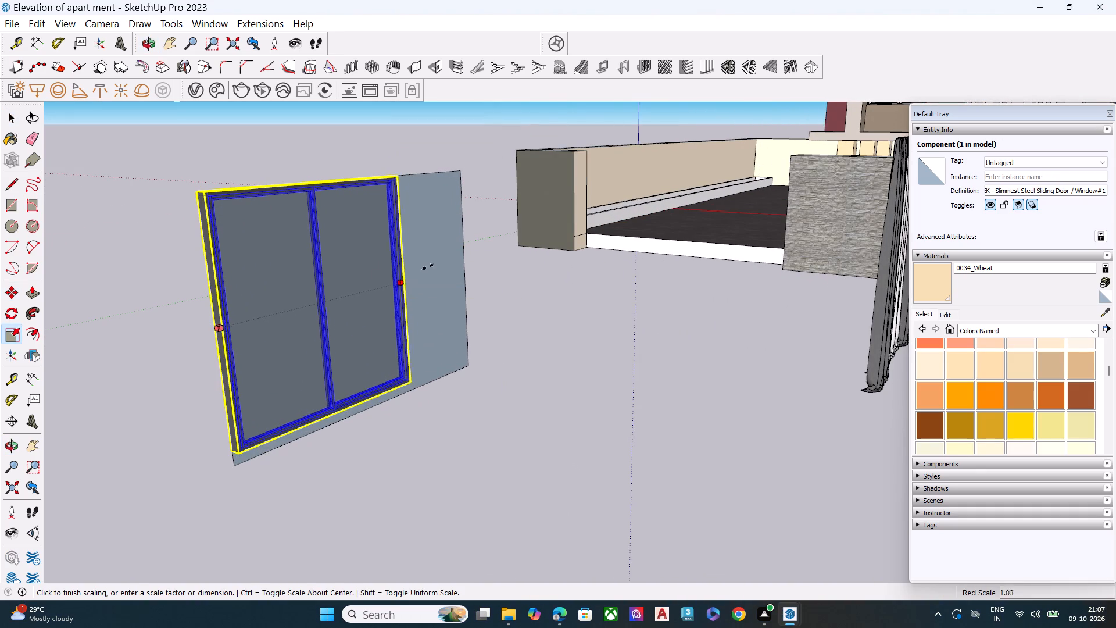
middle_drag(460, 251, 459, 252)
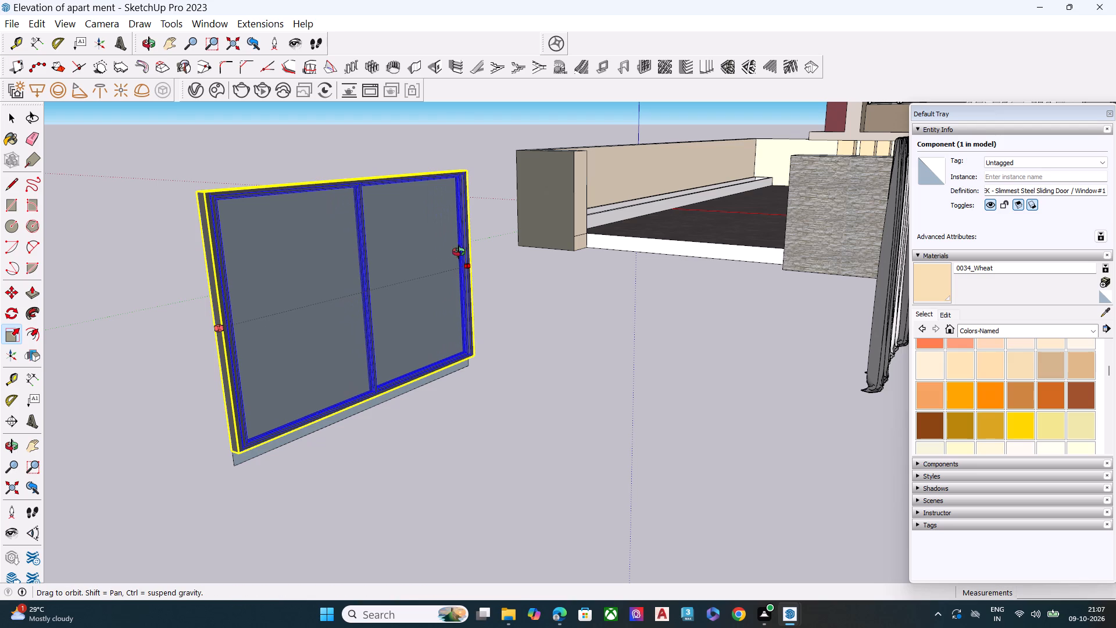
middle_drag(459, 252, 338, 229)
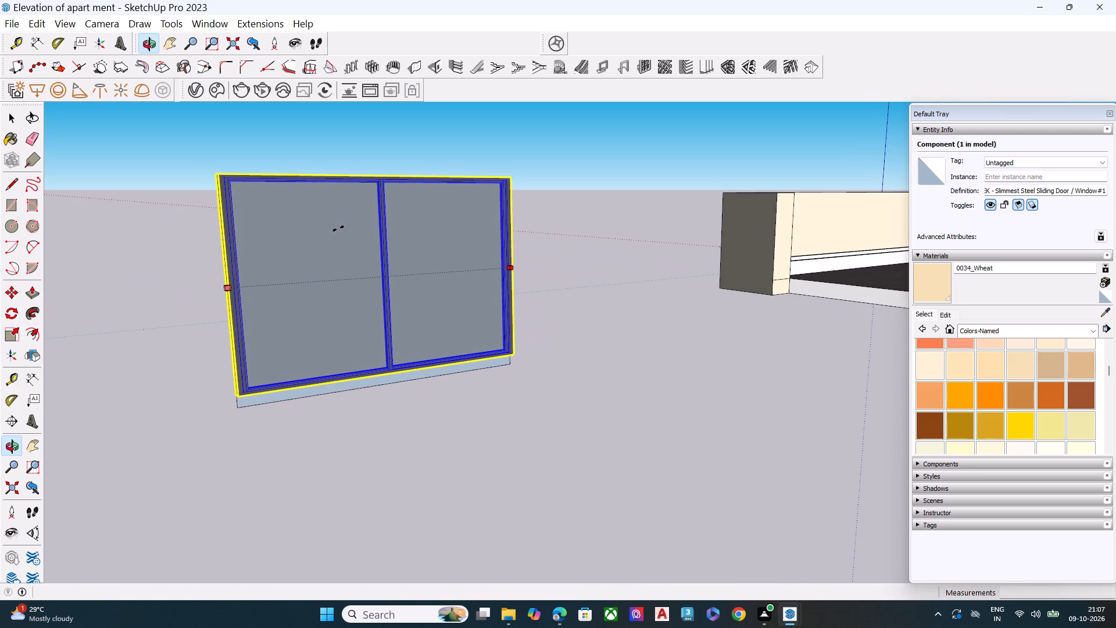
click(512, 249)
Scale the sliding window's height downward until its bottom frame meets the copied face's lower edge.
scroll(372, 380, up, 11)
middle_drag(403, 330, 412, 304)
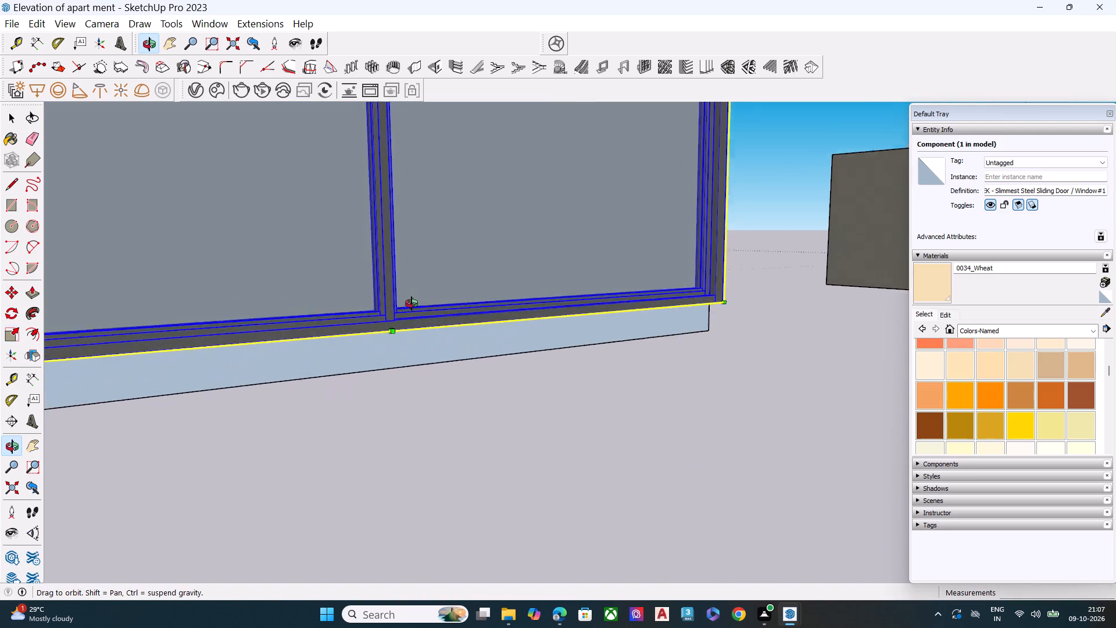
middle_drag(412, 304, 424, 277)
scroll(424, 277, up, 1)
click(399, 293)
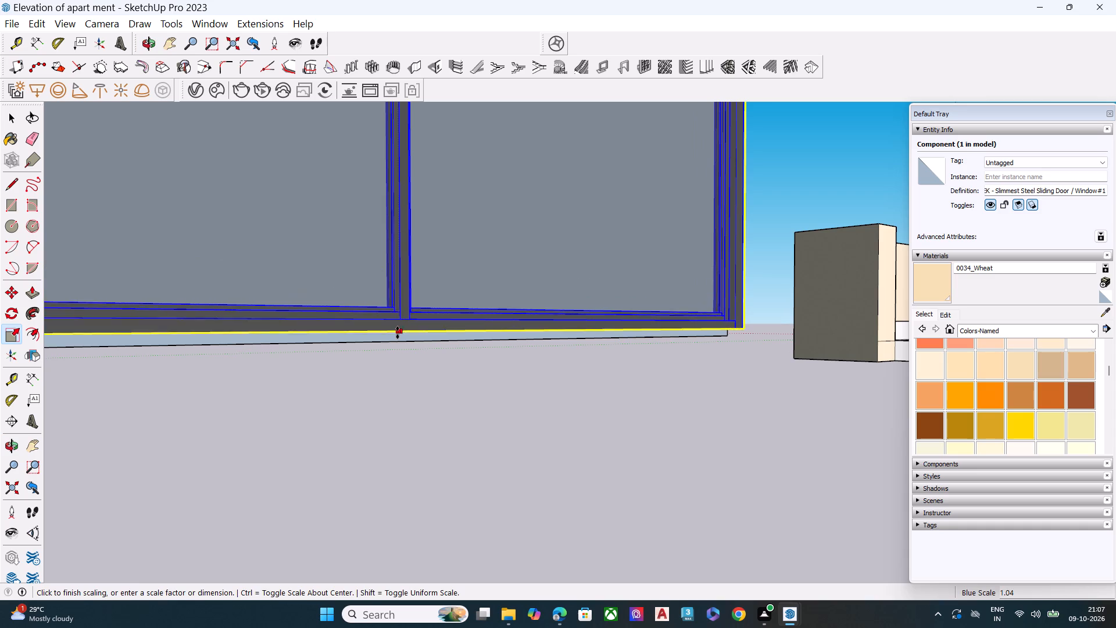
click(396, 339)
Move the resized sliding window by its upper corner off the copied face into the open space beside it.
scroll(475, 354, down, 11)
middle_drag(473, 202, 479, 238)
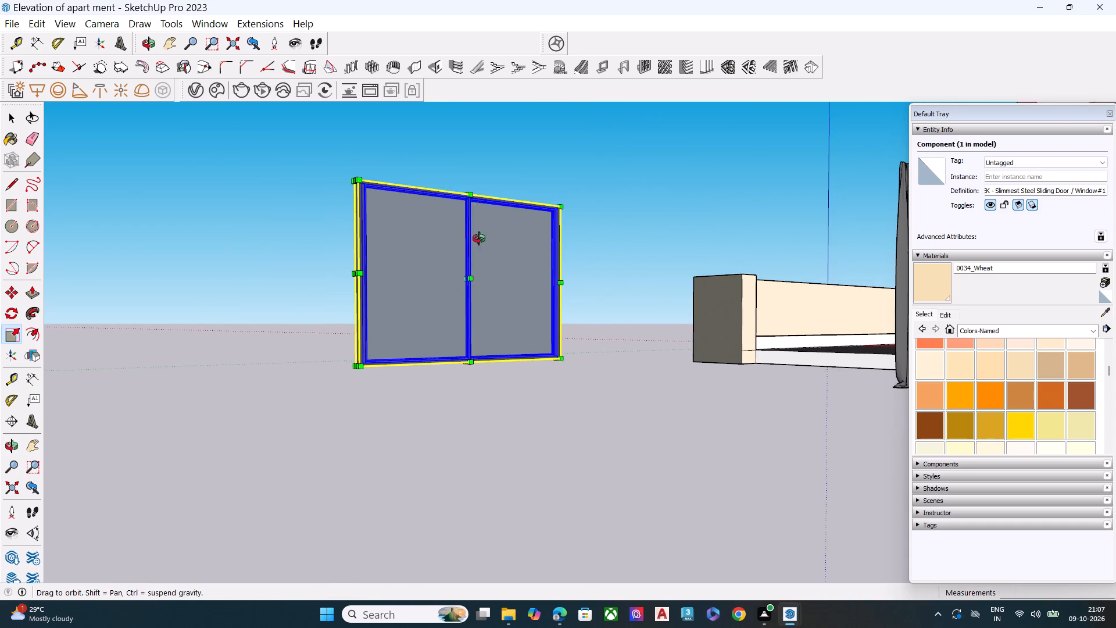
middle_drag(479, 238, 668, 330)
scroll(474, 284, up, 6)
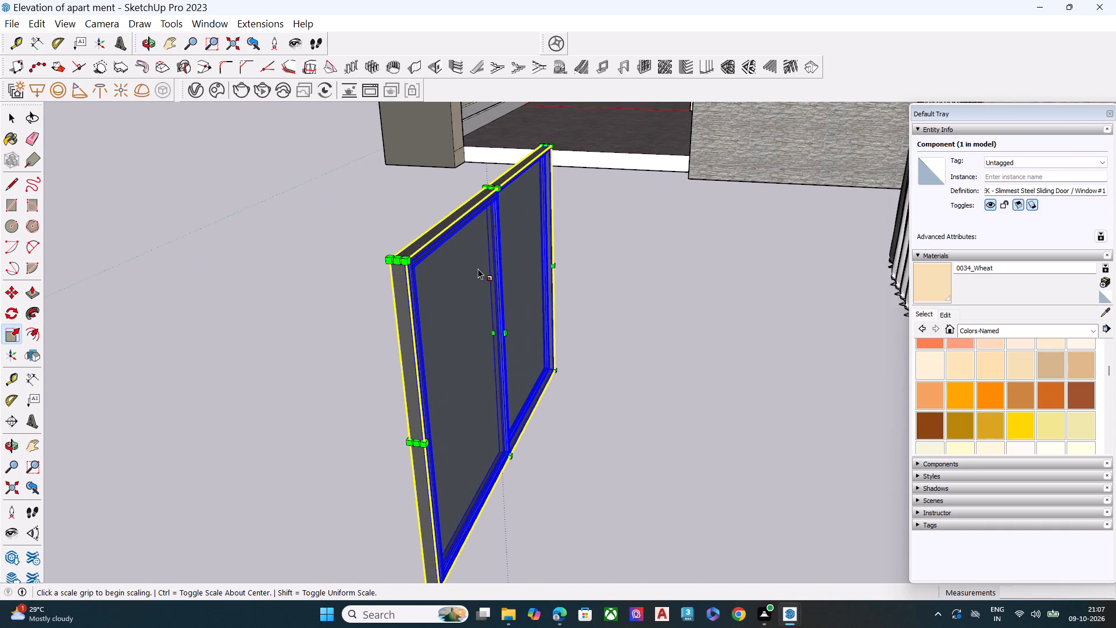
scroll(456, 254, down, 4)
key(m)
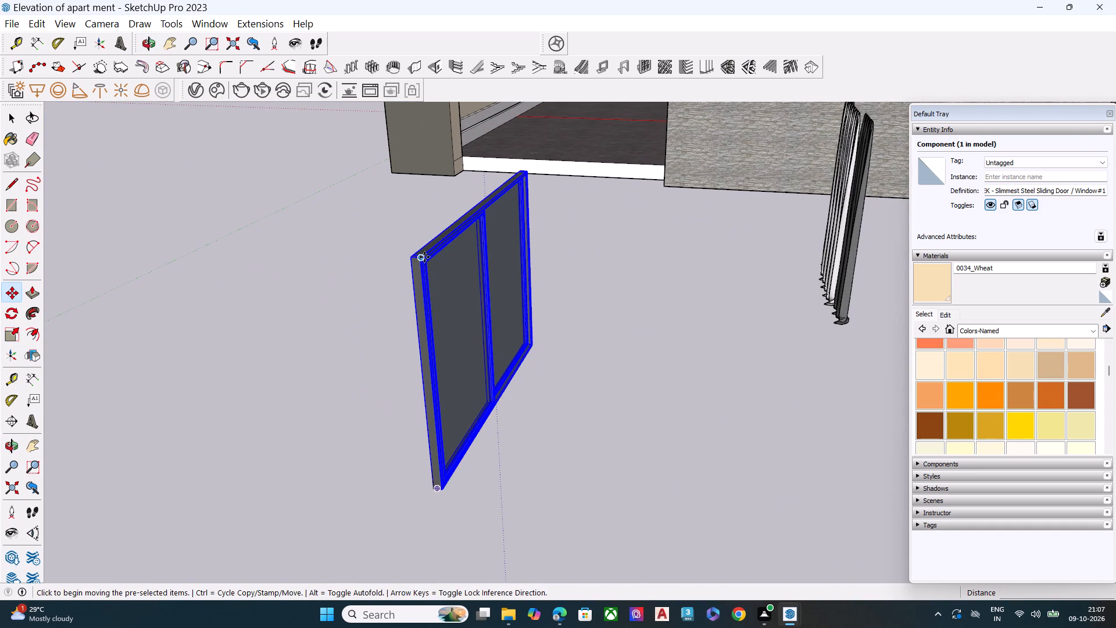
click(424, 257)
click(578, 288)
key(space)
Delete the copied reference face and all its boundary edges beside the sliding window.
scroll(485, 325, up, 4)
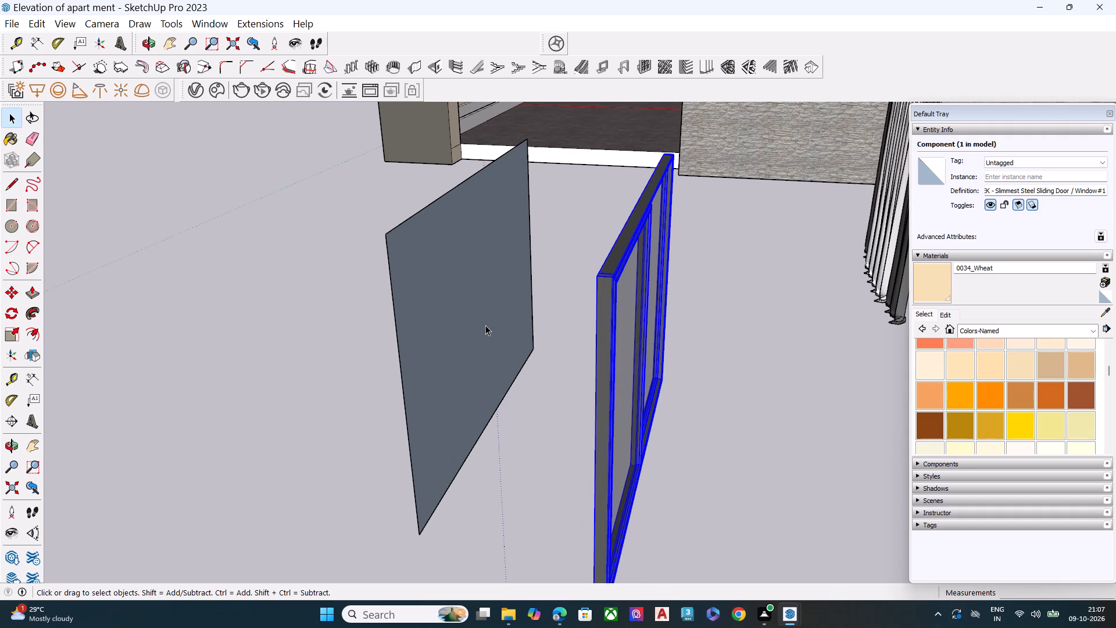
click(485, 325)
key(Delete)
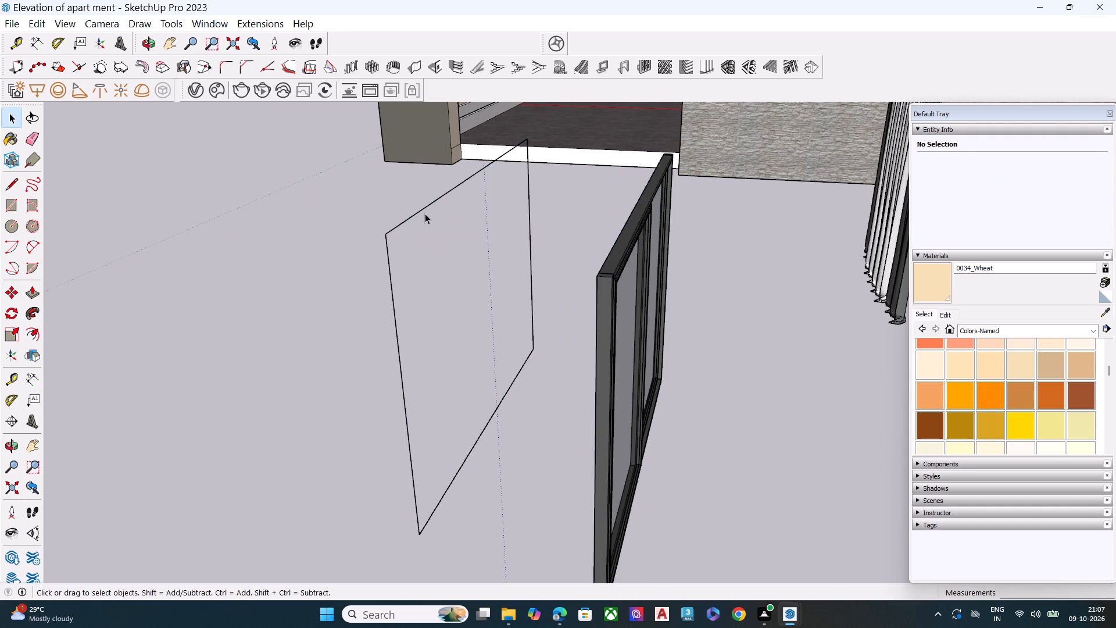
click(424, 206)
key(Delete)
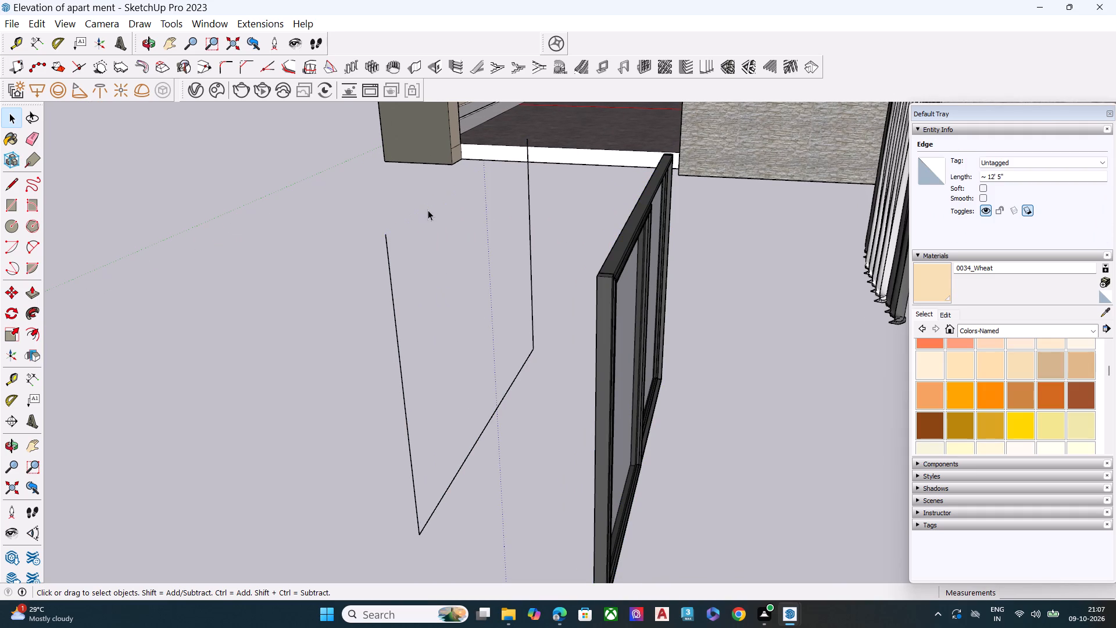
drag(357, 274, 537, 496)
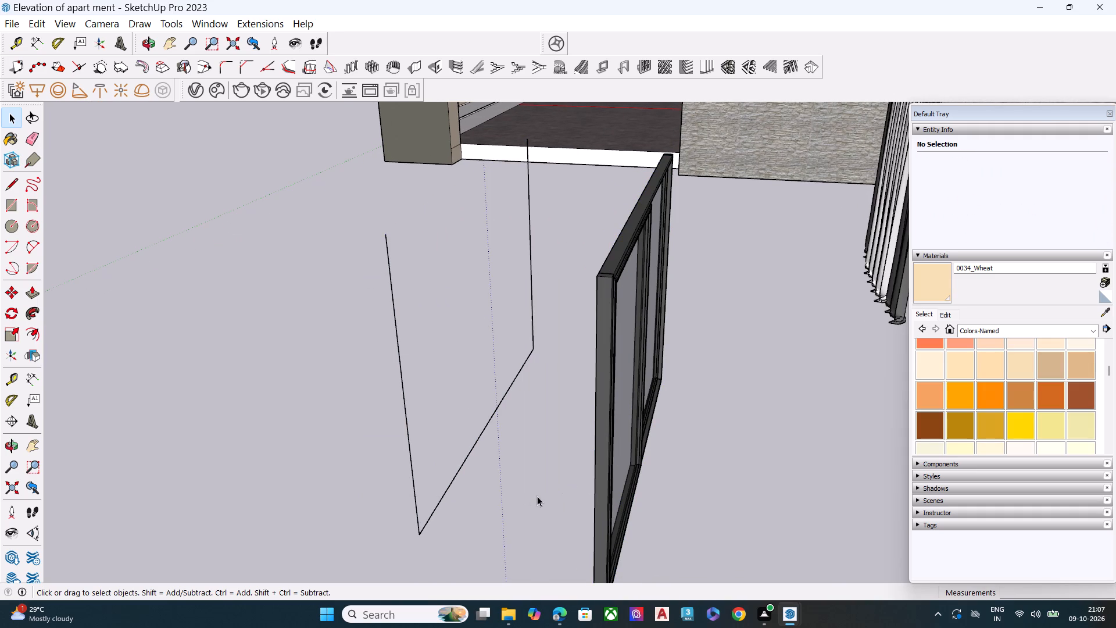
drag(489, 509, 373, 217)
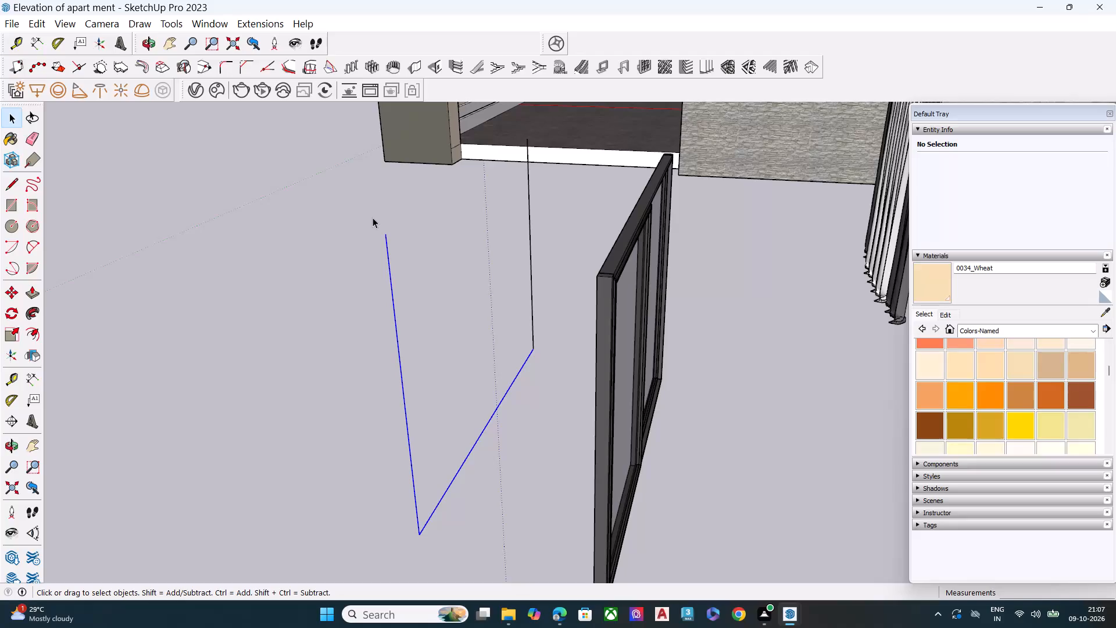
key(Delete)
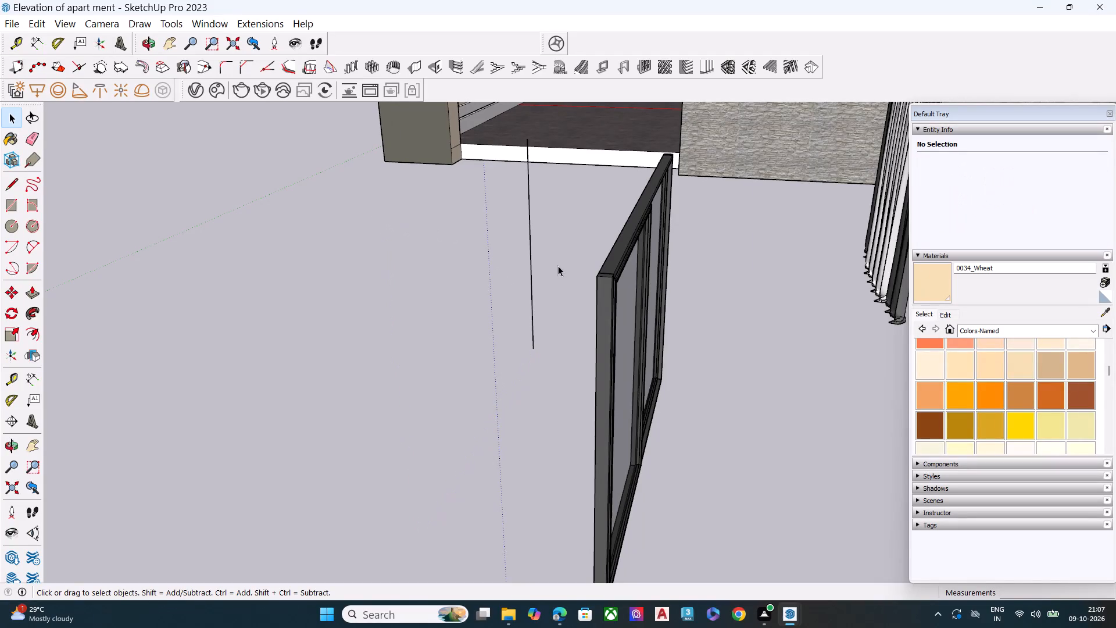
drag(553, 261, 518, 231)
key(Delete)
Move the curtain by its upper corner onto the matching upper corner of the sliding window's frame.
scroll(556, 251, down, 8)
middle_drag(772, 301, 595, 300)
click(563, 221)
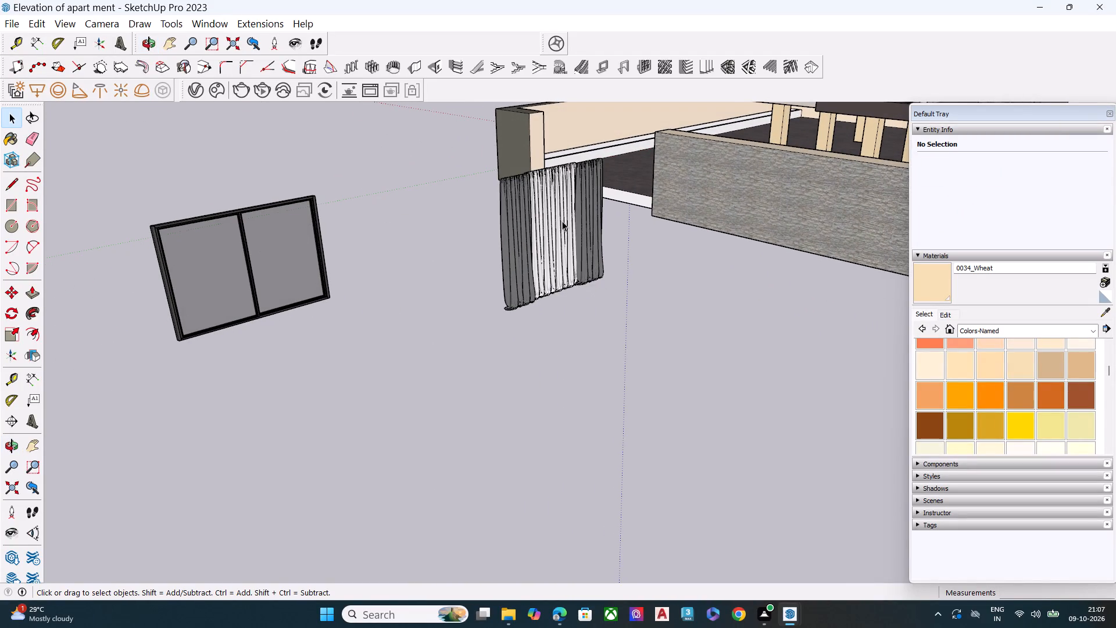
key(m)
scroll(479, 183, up, 8)
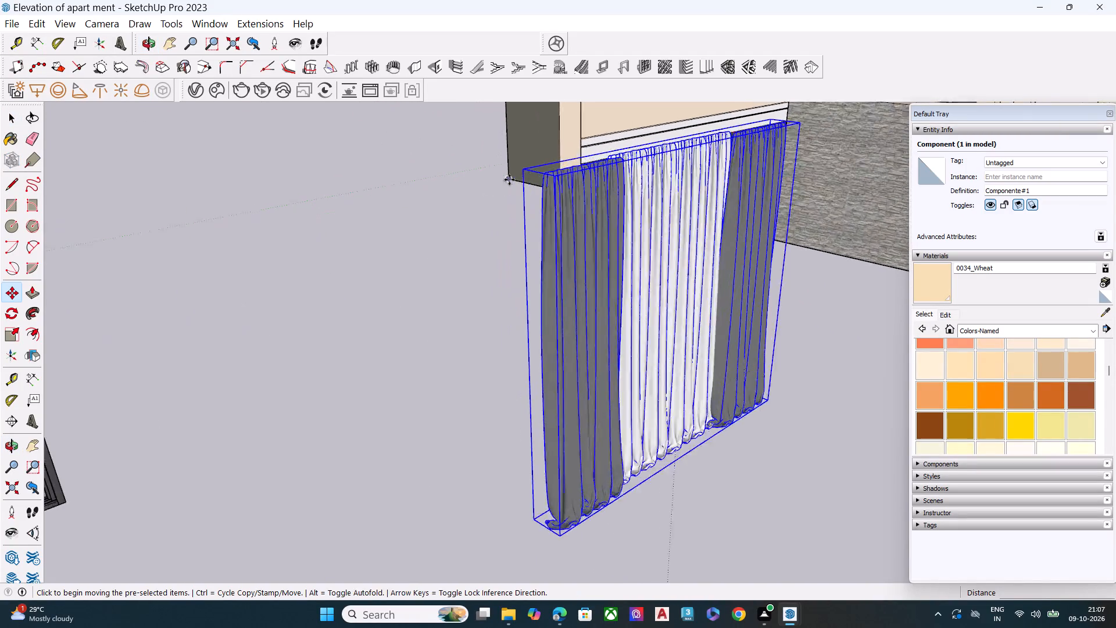
click(525, 170)
scroll(674, 206, down, 3)
scroll(684, 209, up, 1)
scroll(686, 210, down, 4)
scroll(710, 265, down, 6)
scroll(202, 271, up, 9)
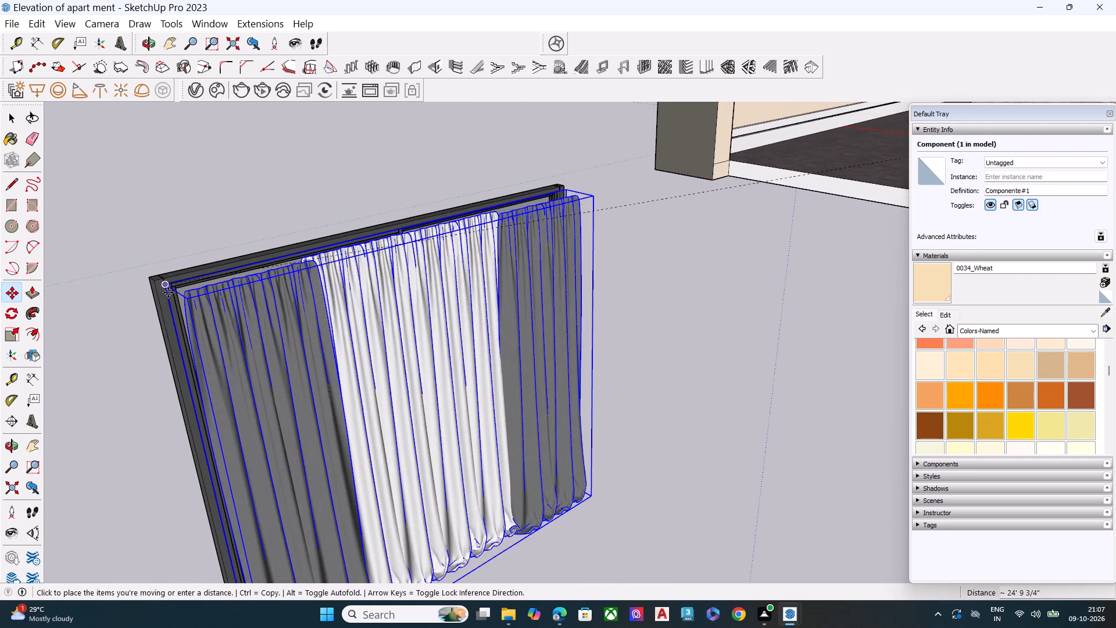
scroll(161, 287, up, 9)
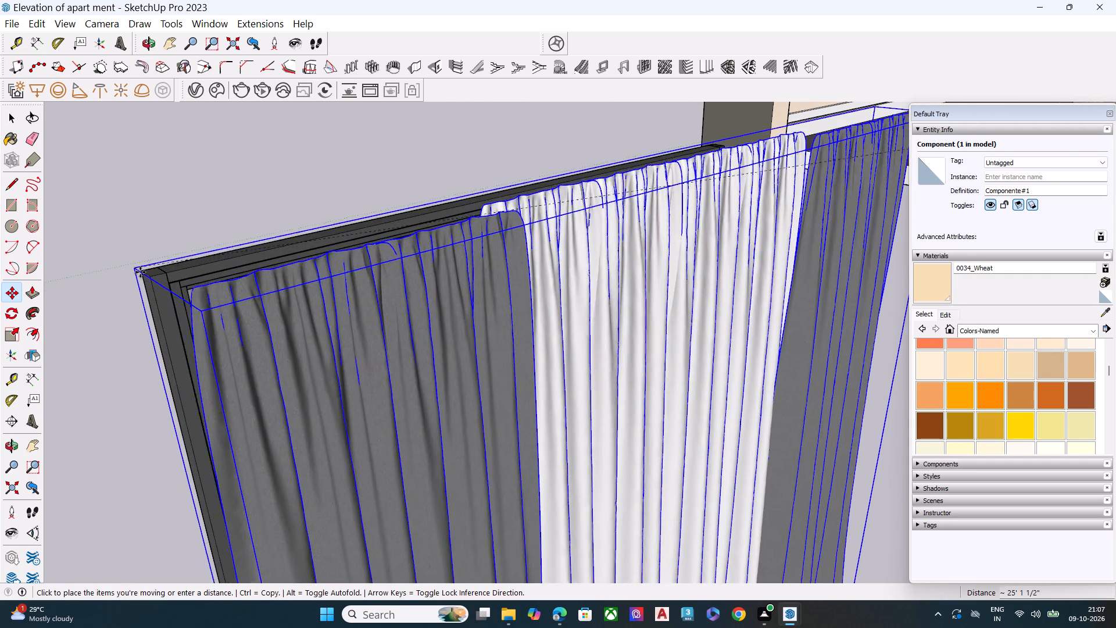
click(142, 272)
Scale the curtain's height by about 0.89 so that its hem lines up with the sliding window's bottom frame.
middle_drag(186, 281, 459, 264)
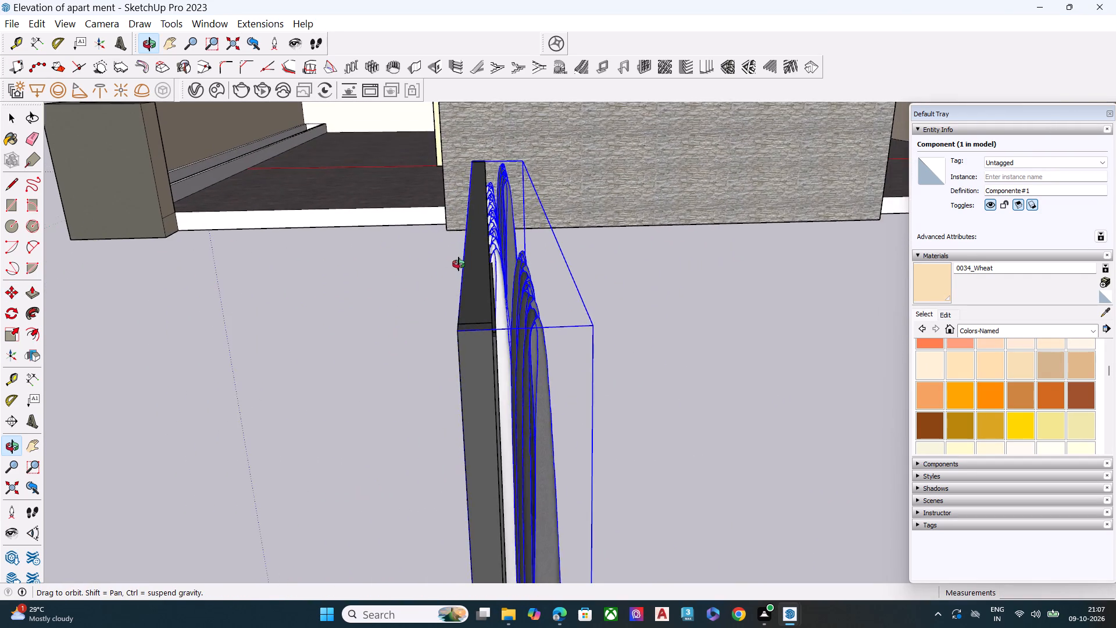
middle_drag(459, 264, 452, 242)
middle_drag(511, 284, 520, 259)
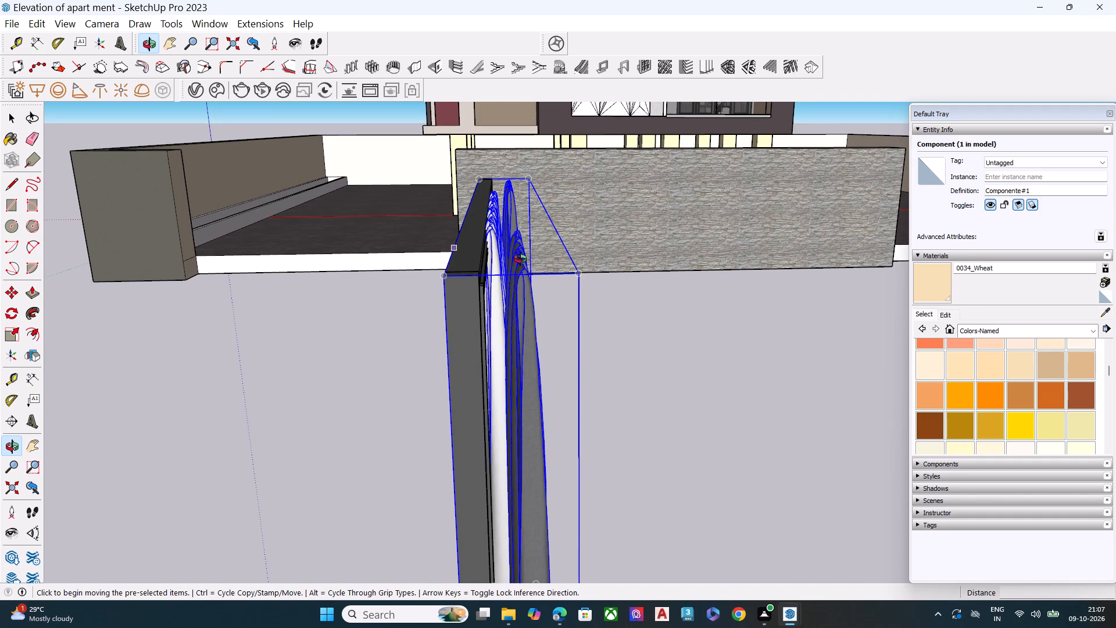
middle_drag(520, 259, 527, 236)
scroll(496, 269, up, 11)
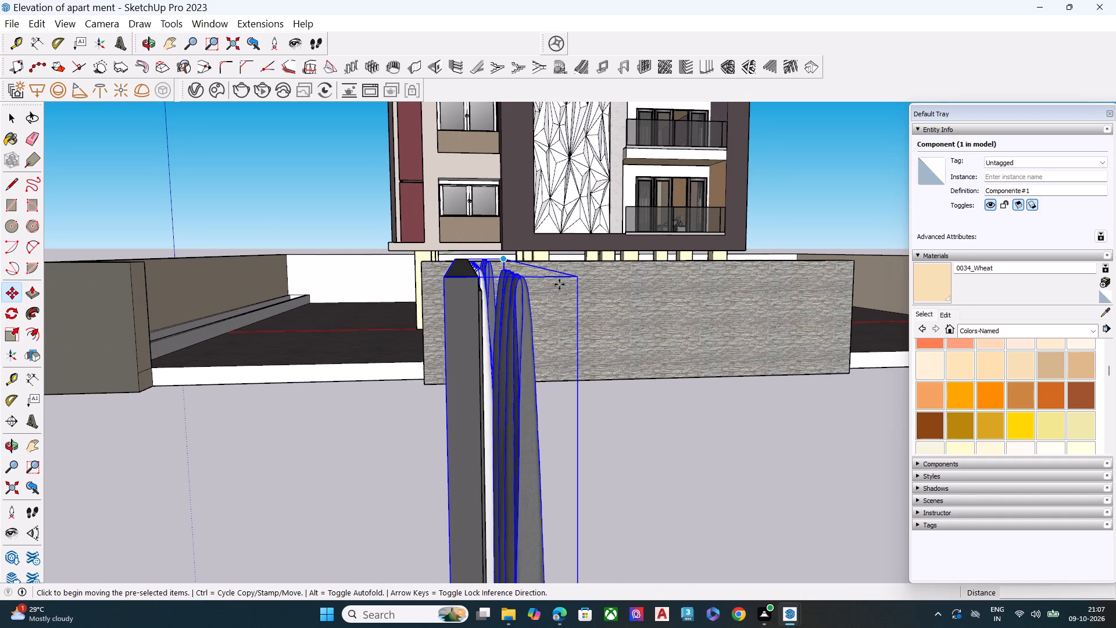
scroll(554, 276, up, 1)
middle_drag(539, 284, 440, 297)
scroll(446, 295, up, 1)
scroll(434, 302, down, 12)
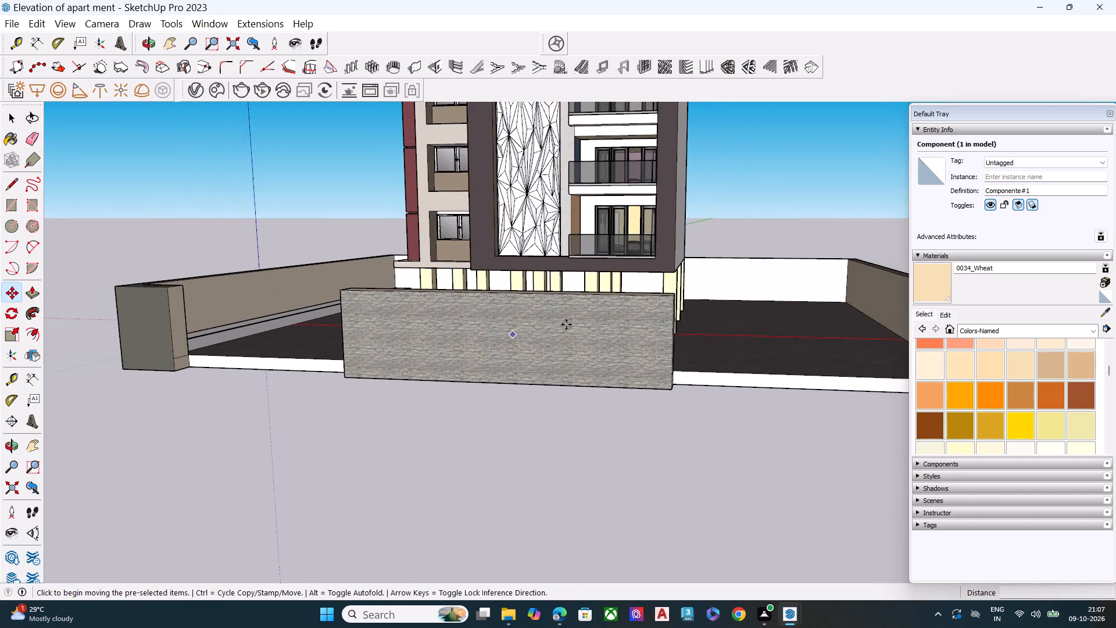
scroll(566, 324, down, 6)
key(space)
click(251, 479)
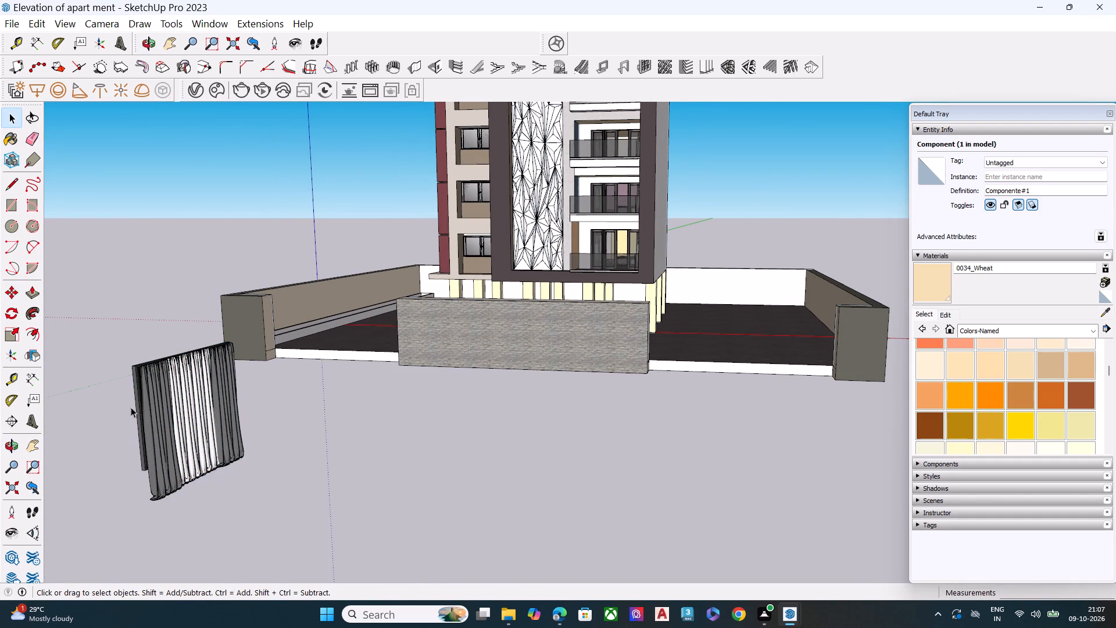
drag(113, 340, 94, 416)
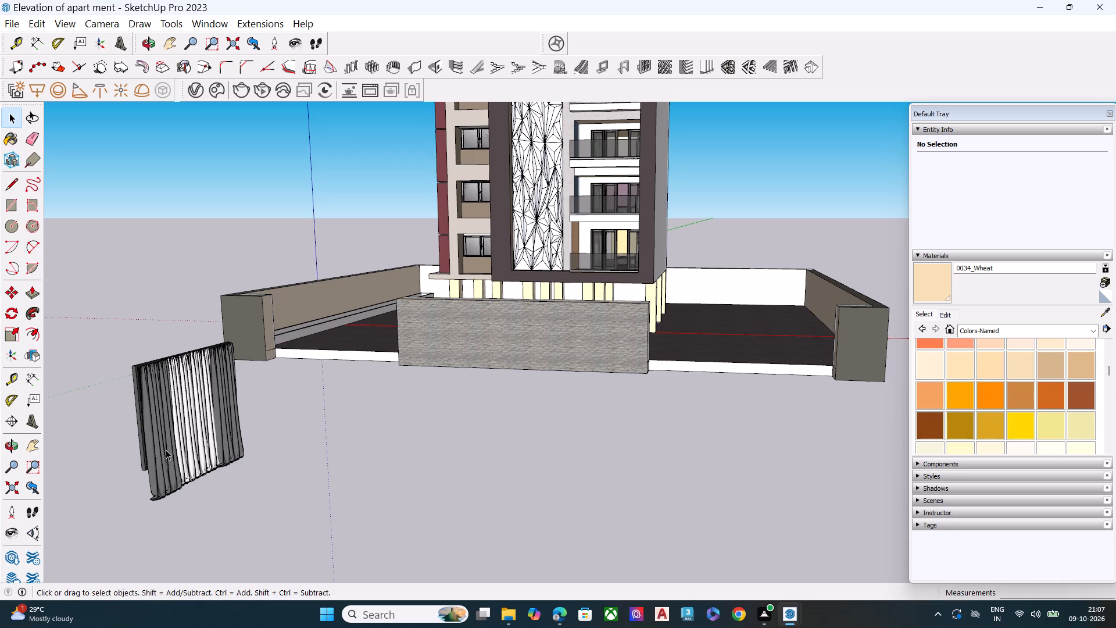
click(182, 449)
key(s)
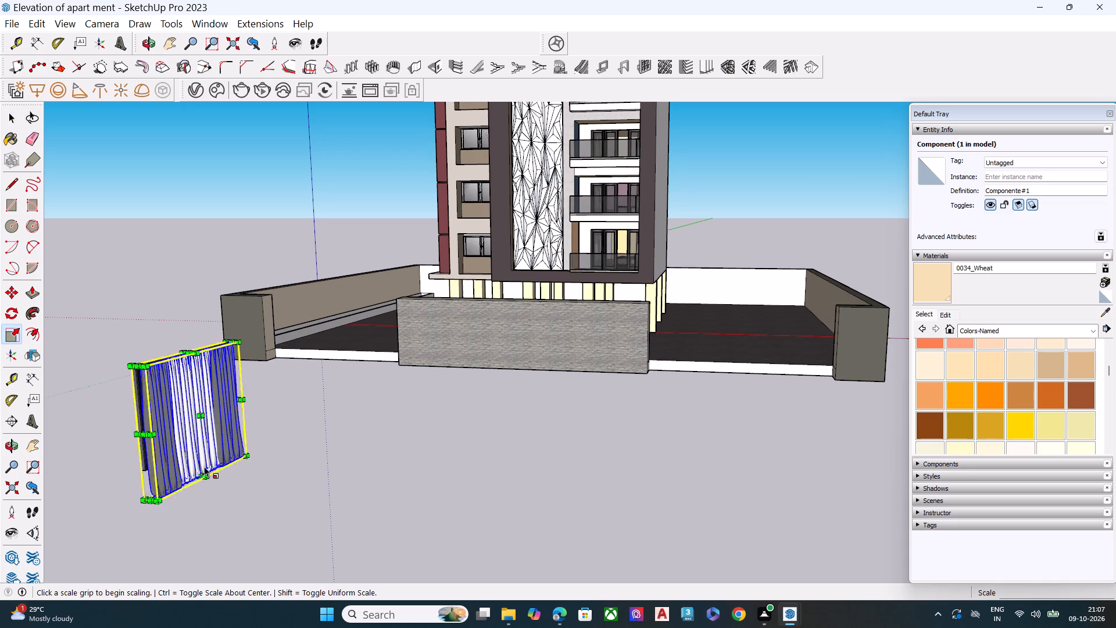
click(199, 477)
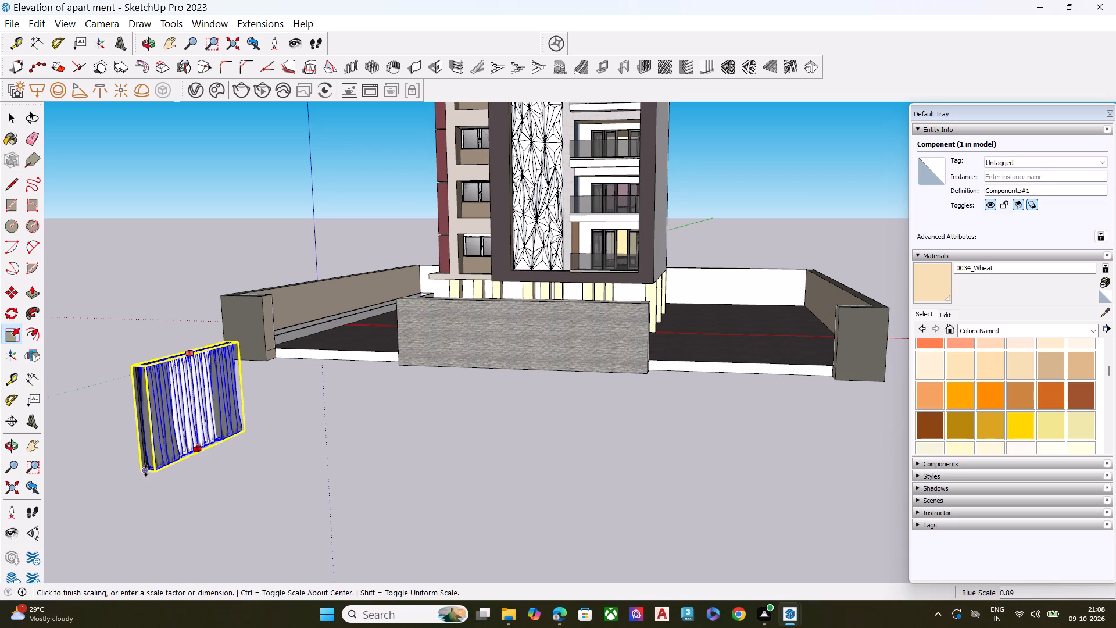
click(146, 470)
key(space)
click(201, 475)
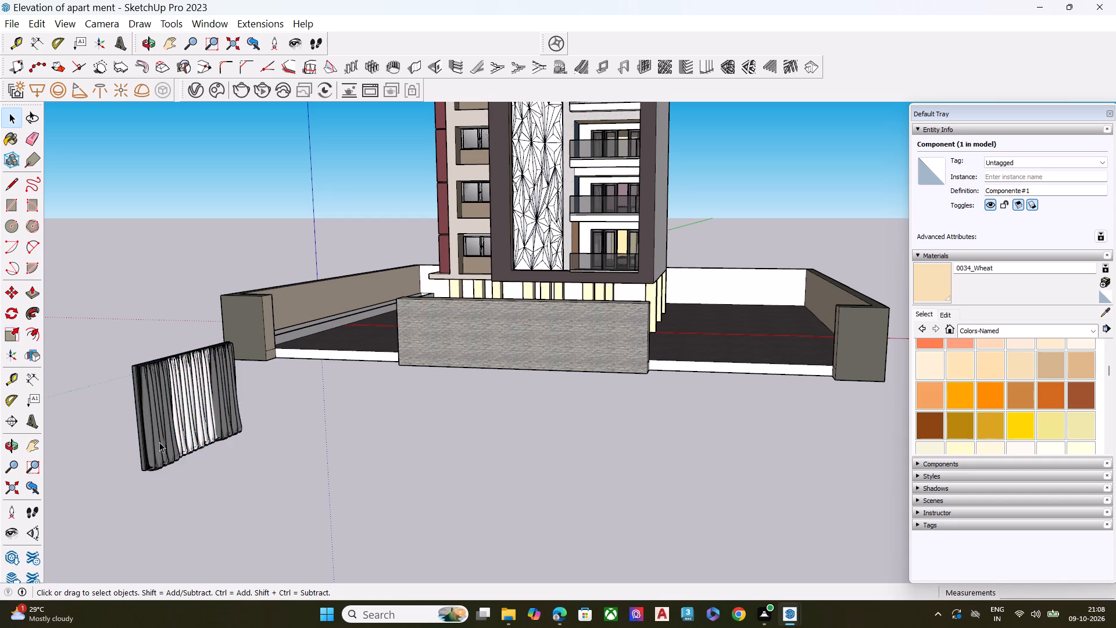
Combine the sliding window and the curtain behind it into one group.
scroll(146, 424, up, 11)
drag(105, 320, 227, 530)
click(234, 526)
drag(210, 442, 106, 314)
middle_drag(126, 350, 389, 355)
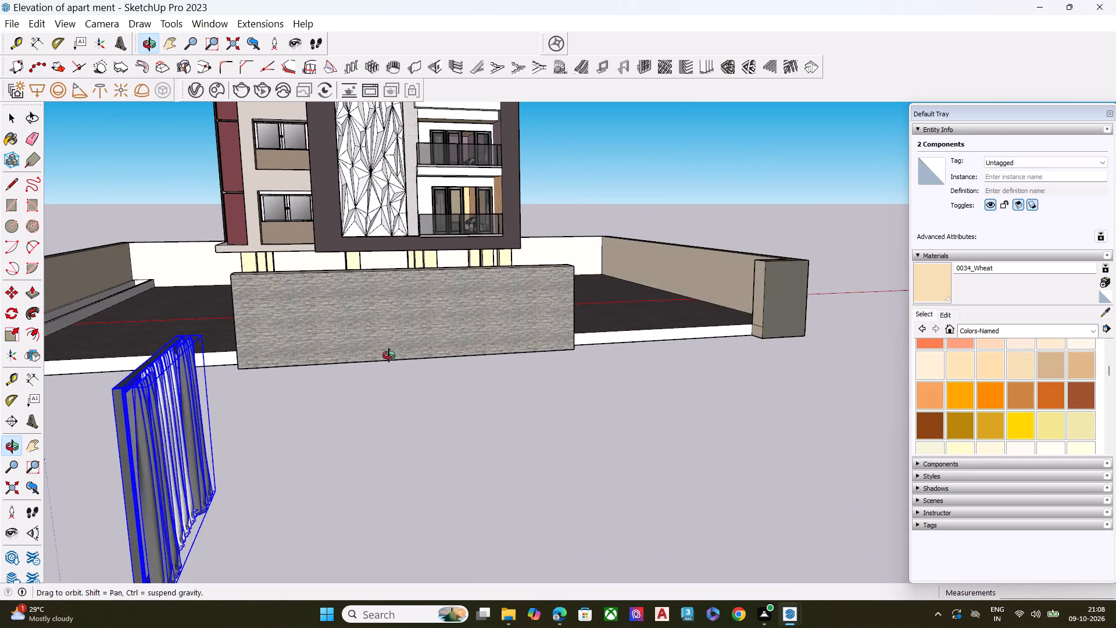
middle_drag(389, 355, 447, 349)
right_click(362, 437)
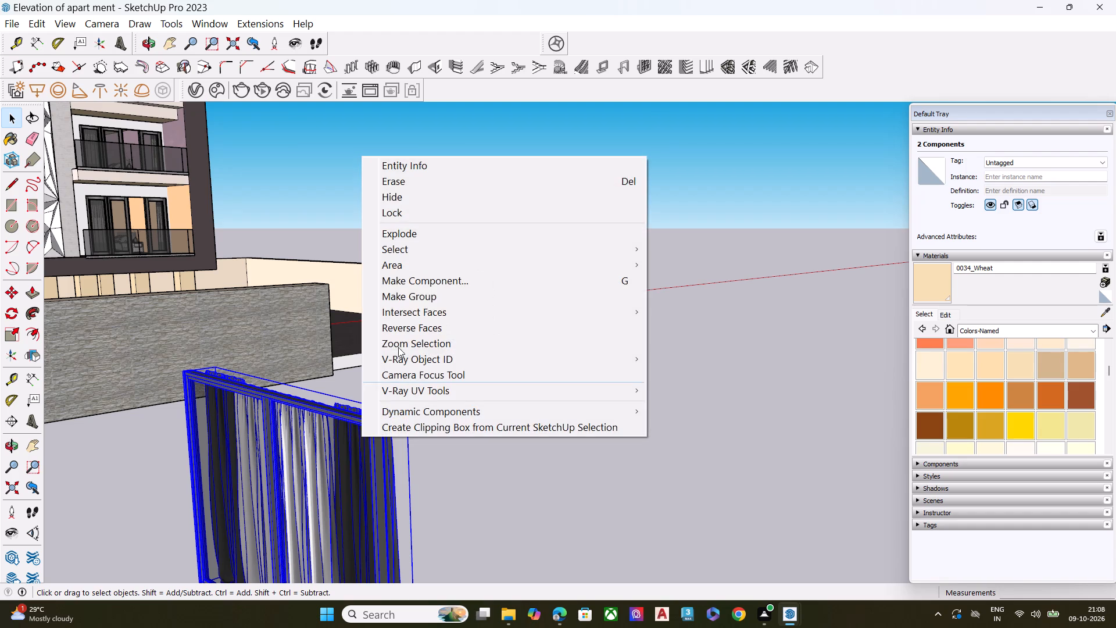
click(411, 295)
scroll(435, 293, down, 7)
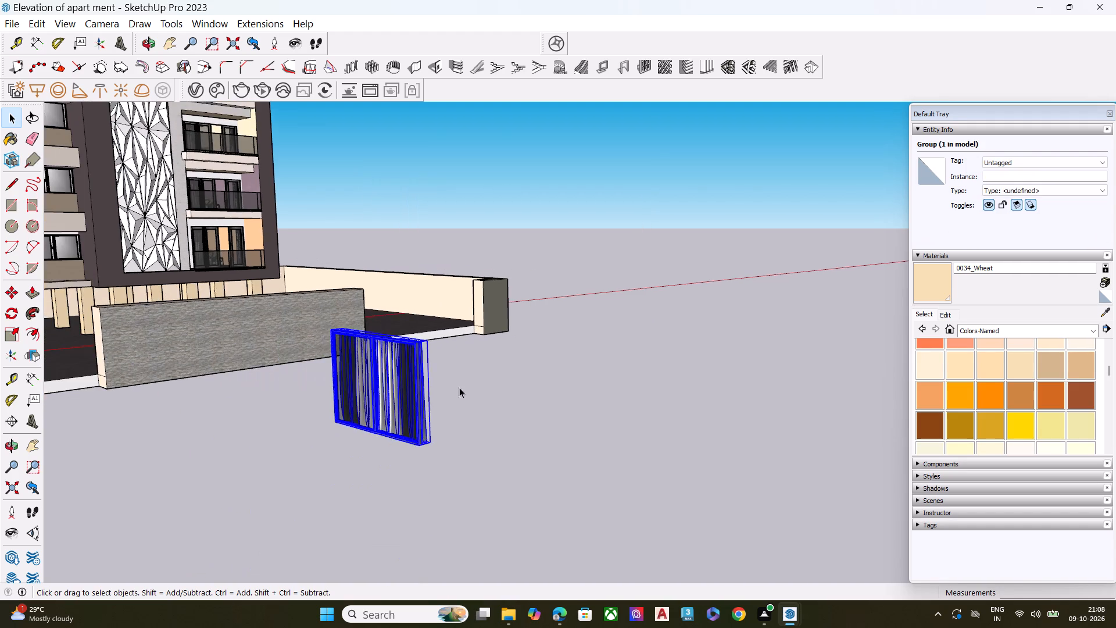
scroll(407, 346, up, 7)
click(500, 415)
Move the window-and-curtain group by its upper frame corner into the top-floor opening of the dark-framed bay.
click(416, 356)
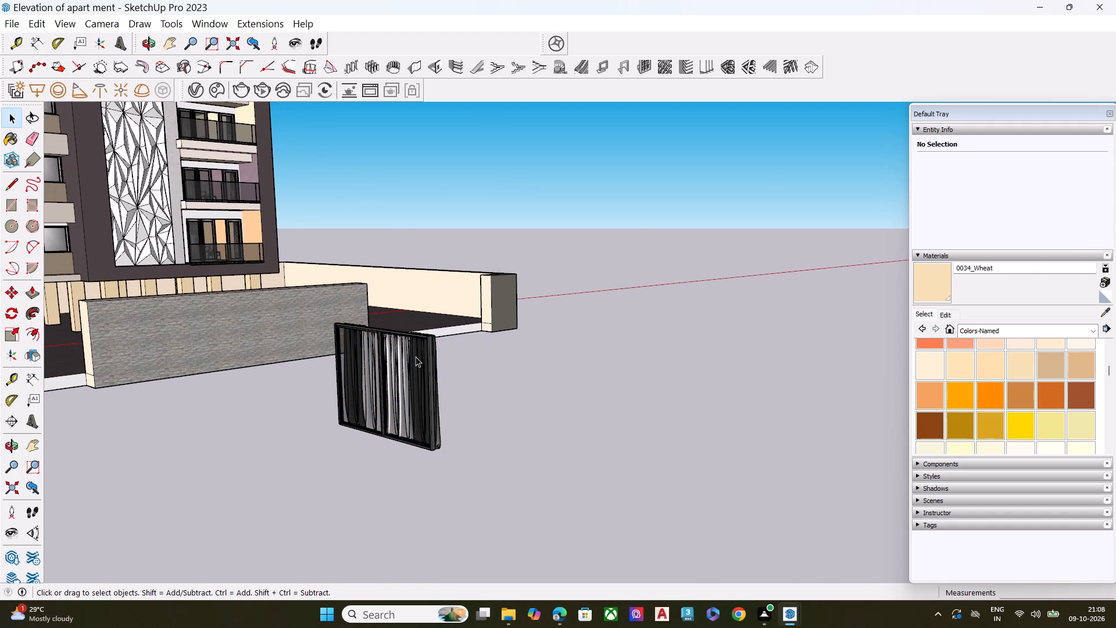
key(m)
scroll(324, 323, up, 2)
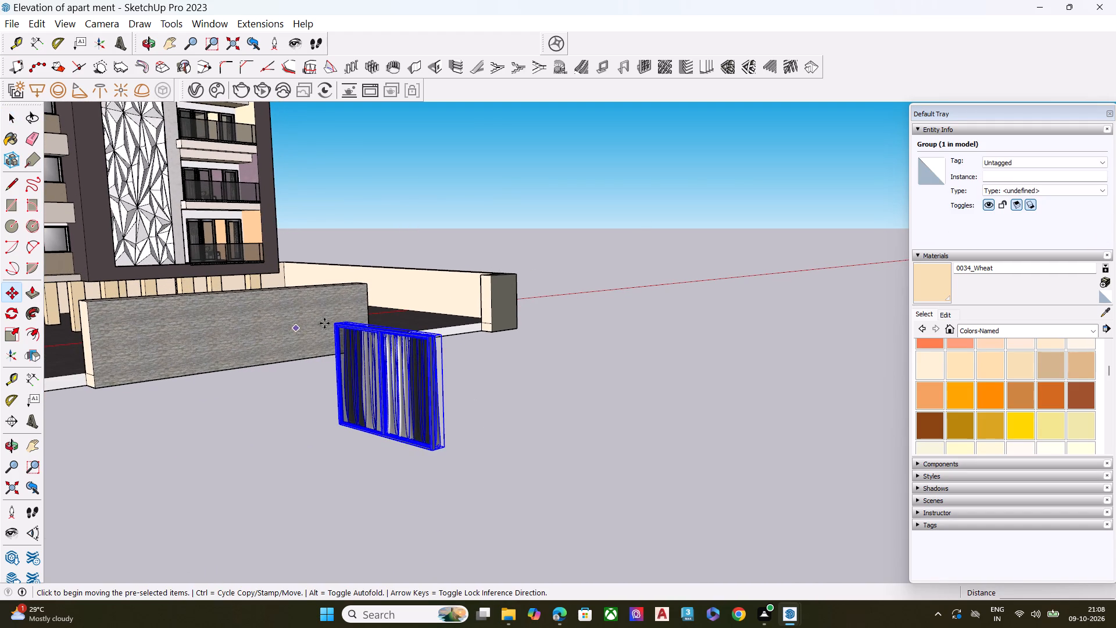
scroll(324, 323, up, 8)
click(344, 318)
scroll(567, 308, down, 3)
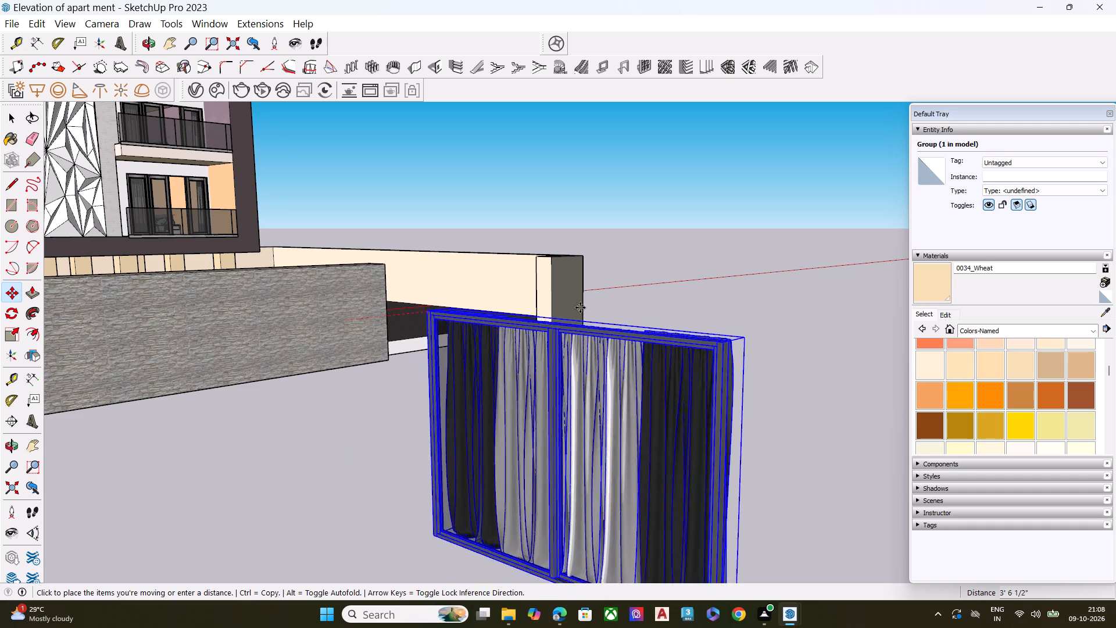
scroll(580, 308, down, 6)
scroll(535, 387, down, 10)
scroll(653, 393, up, 1)
scroll(653, 393, down, 10)
scroll(542, 344, up, 1)
scroll(548, 344, down, 15)
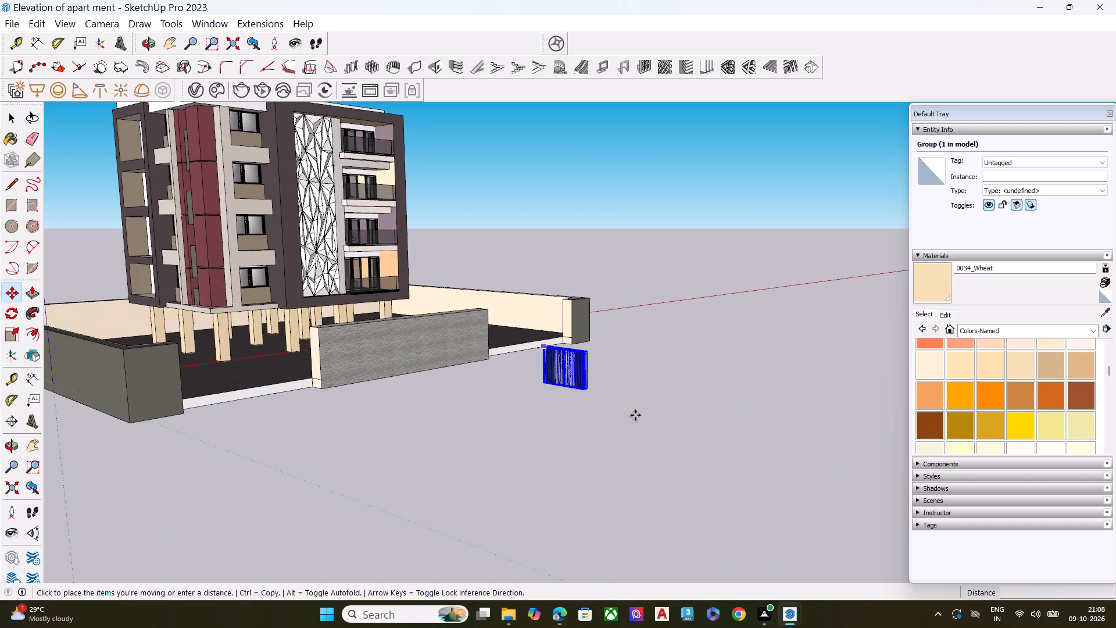
scroll(635, 415, down, 5)
scroll(643, 434, up, 1)
scroll(645, 436, down, 13)
scroll(231, 217, up, 3)
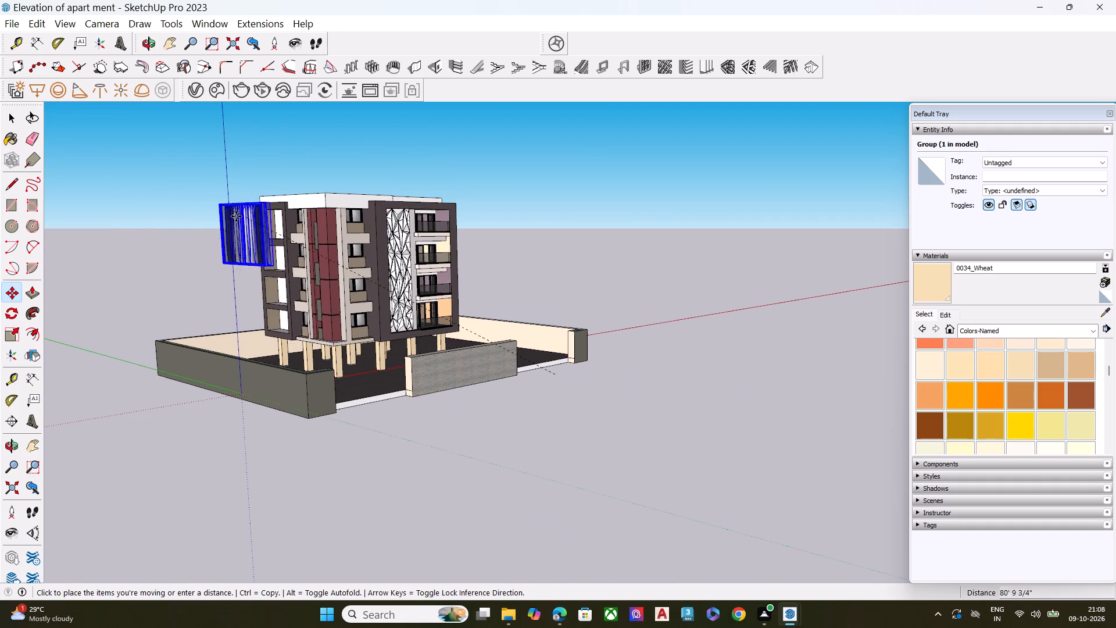
scroll(236, 216, up, 11)
scroll(260, 215, down, 1)
scroll(260, 215, up, 18)
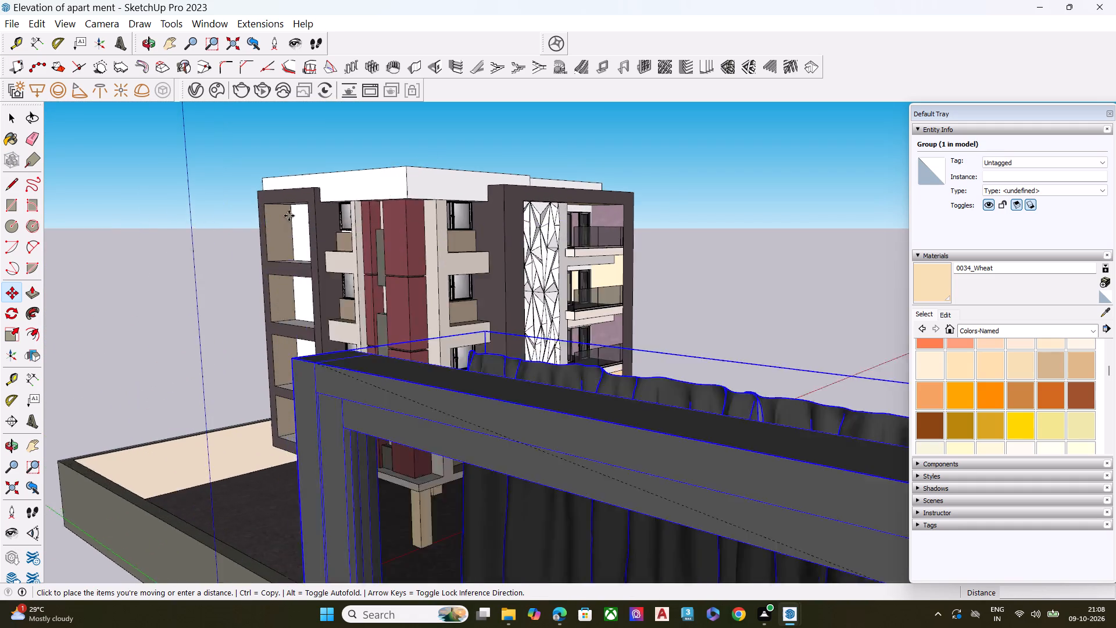
scroll(289, 216, up, 20)
scroll(289, 216, up, 20)
scroll(289, 216, up, 8)
middle_click(288, 216)
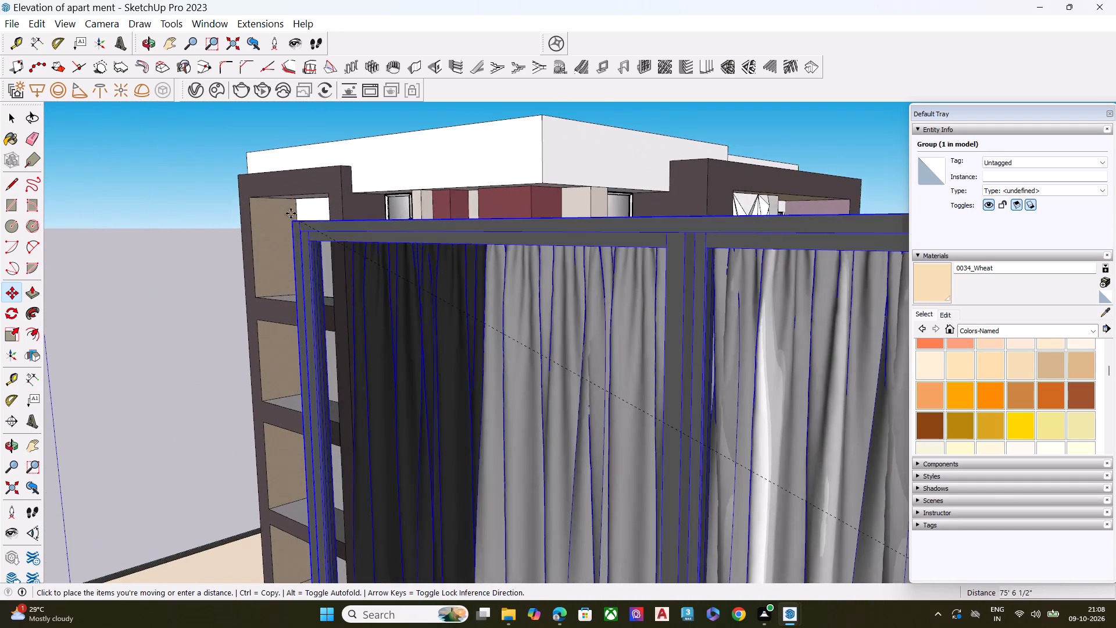
scroll(291, 213, up, 17)
scroll(300, 202, up, 10)
middle_drag(304, 209, 338, 204)
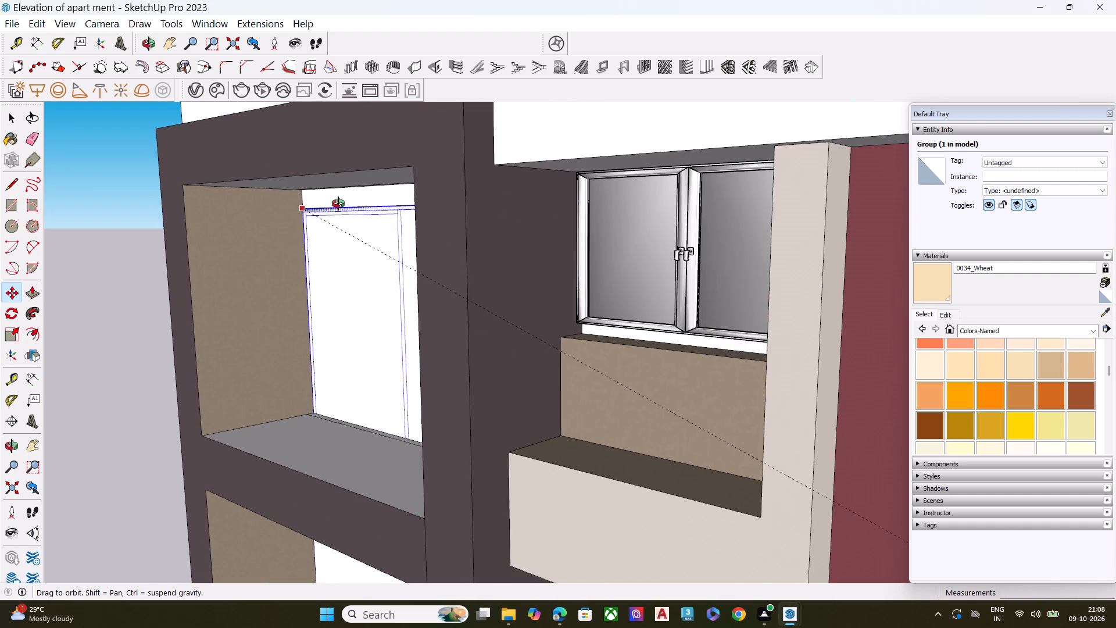
middle_drag(338, 204, 396, 202)
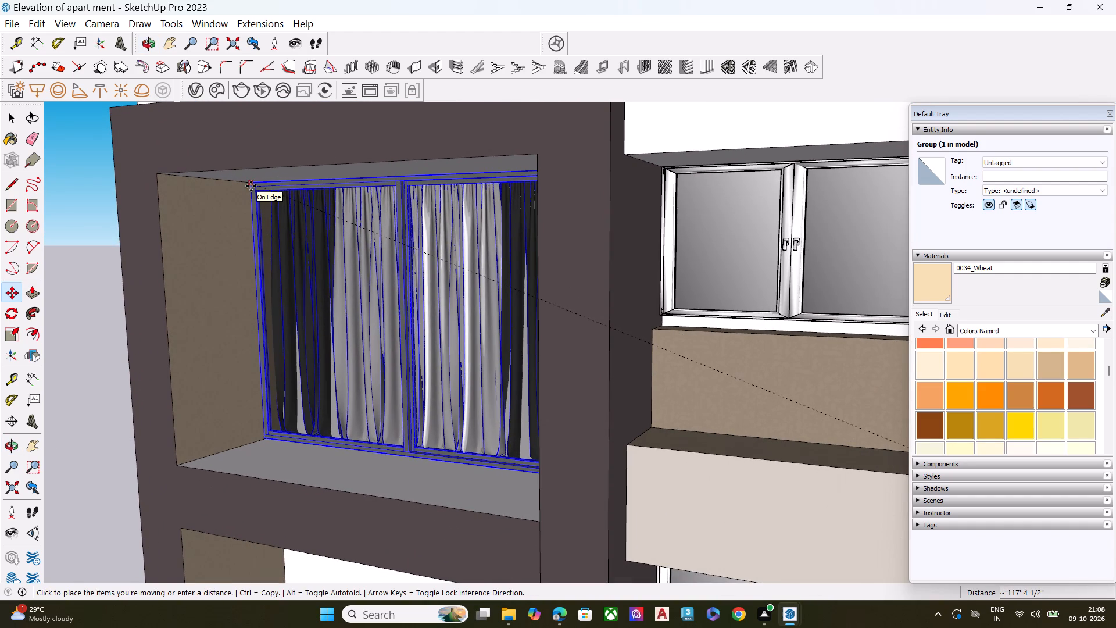
click(251, 186)
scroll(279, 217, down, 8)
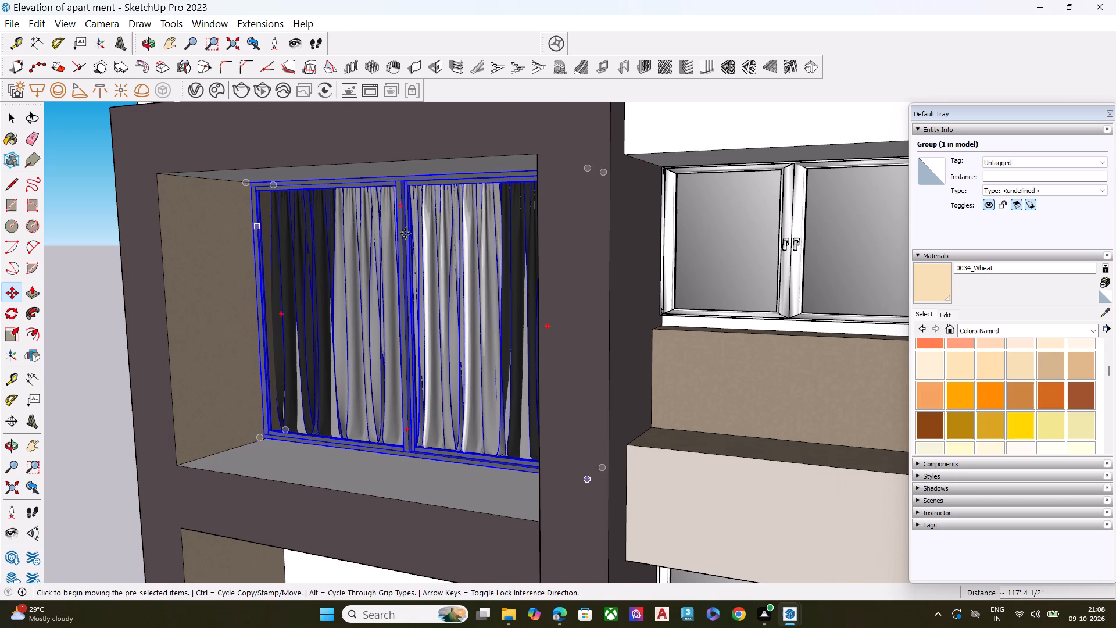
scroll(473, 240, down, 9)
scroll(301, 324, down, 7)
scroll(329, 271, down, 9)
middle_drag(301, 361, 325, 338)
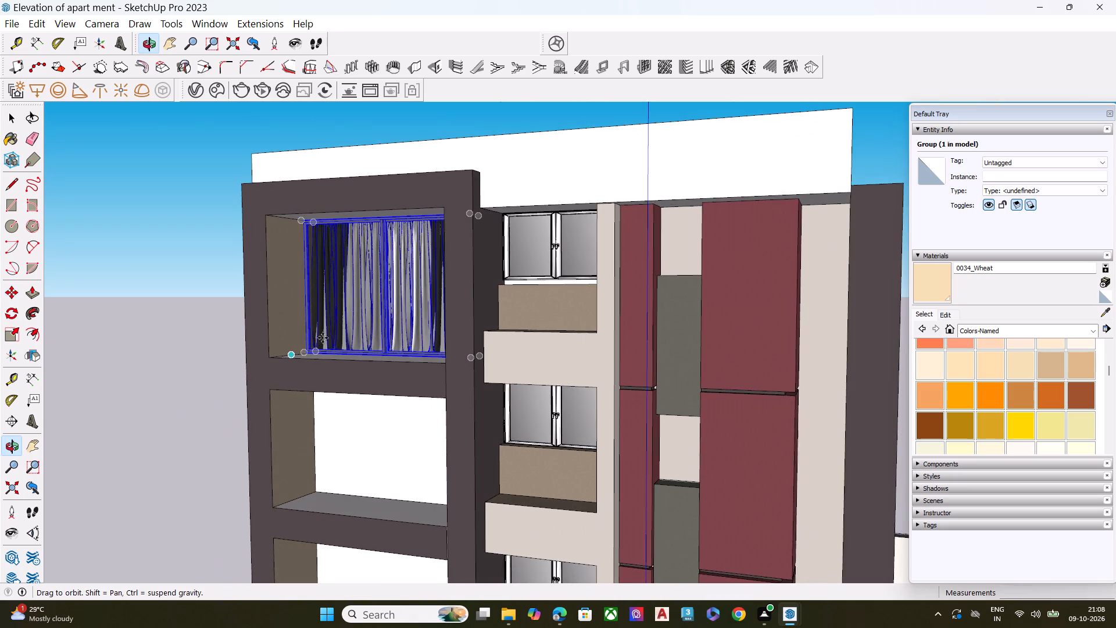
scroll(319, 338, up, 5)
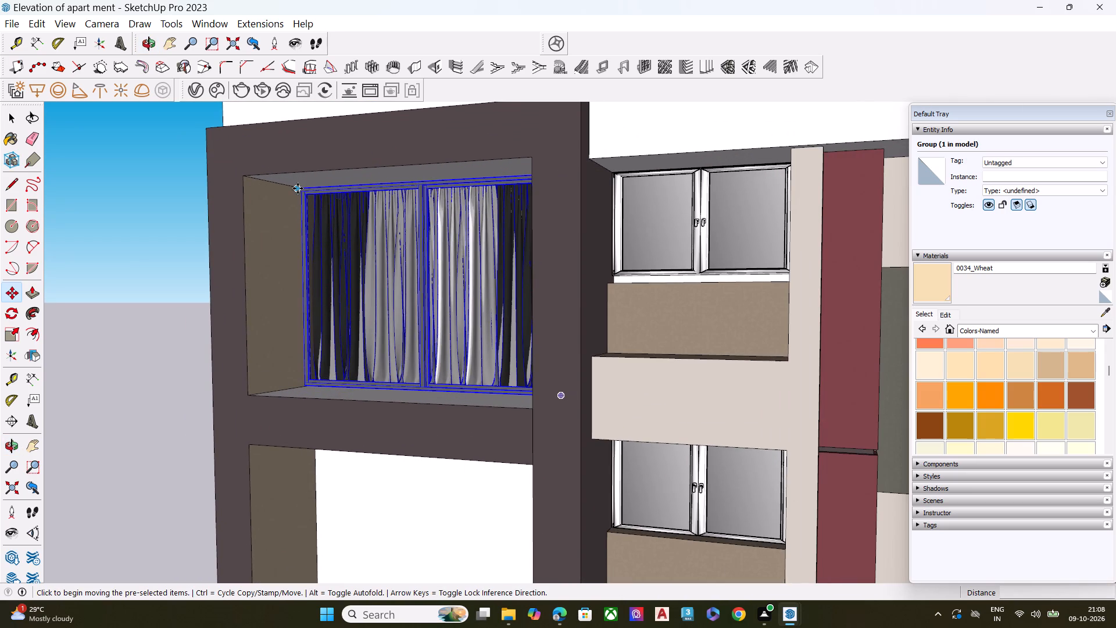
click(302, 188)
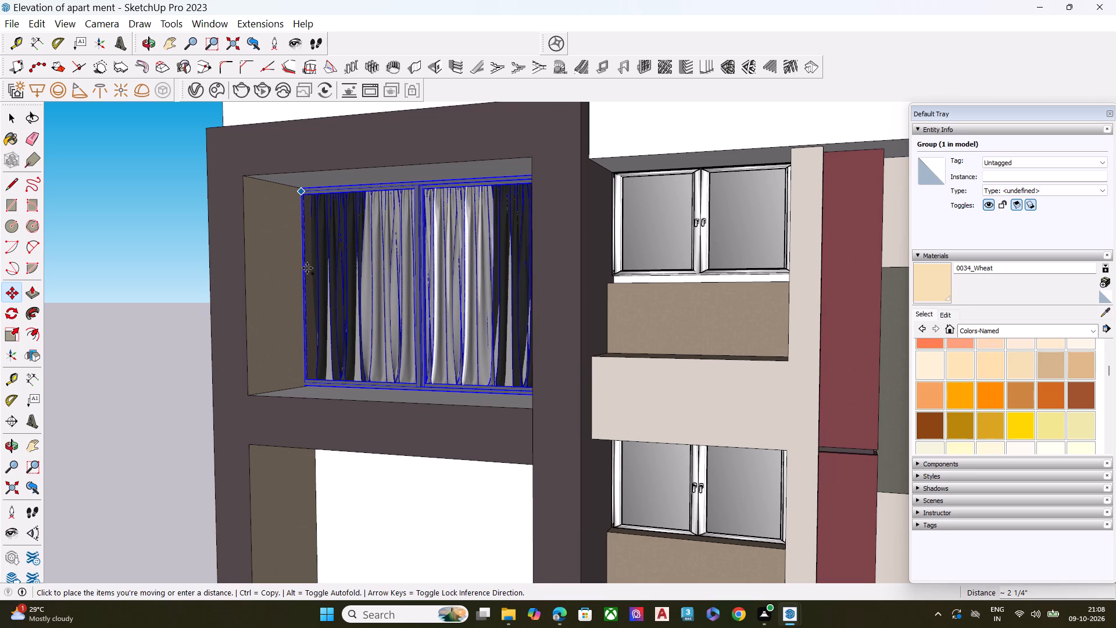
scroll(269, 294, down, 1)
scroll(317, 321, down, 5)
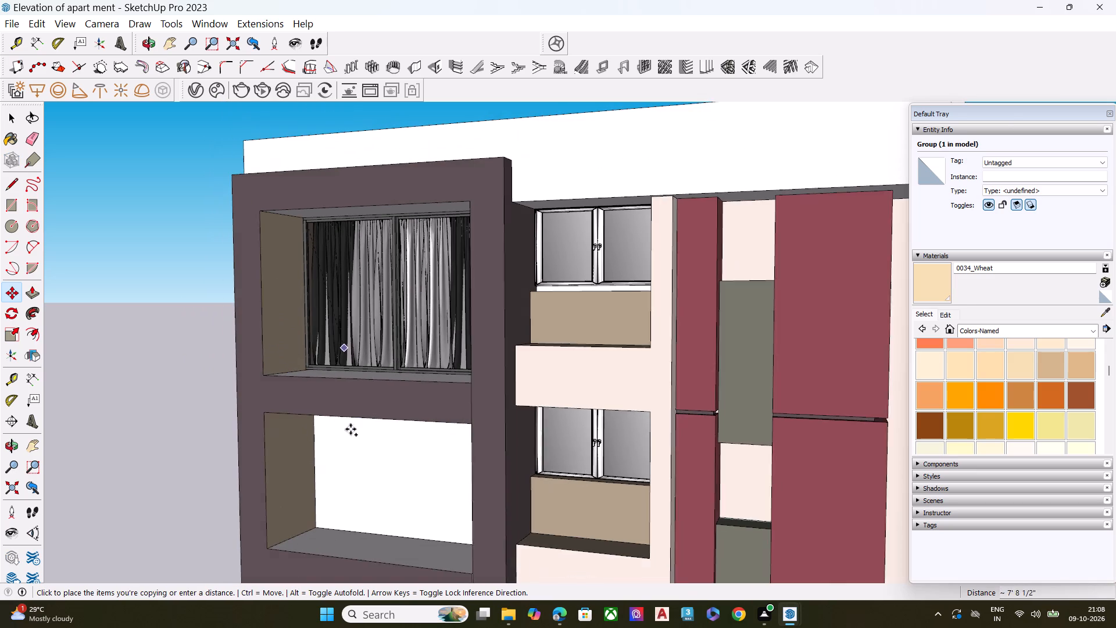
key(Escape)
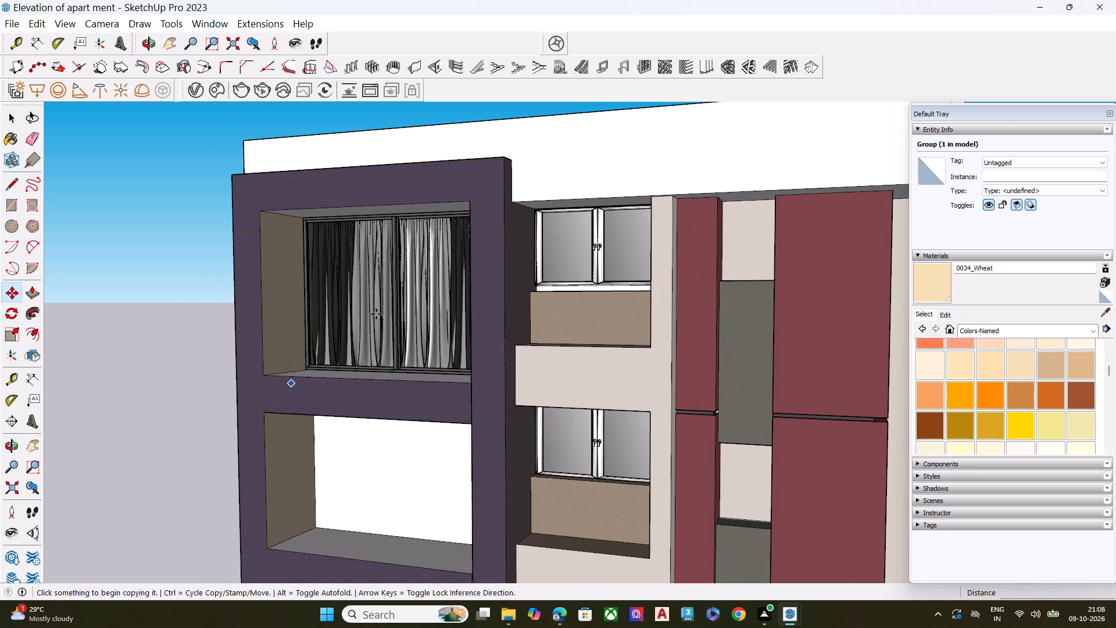
Copy the window-and-curtain group from the top-floor opening sideways into the empty space beside the building.
click(376, 314)
scroll(368, 251, up, 9)
middle_drag(361, 308, 459, 302)
middle_drag(377, 300, 463, 307)
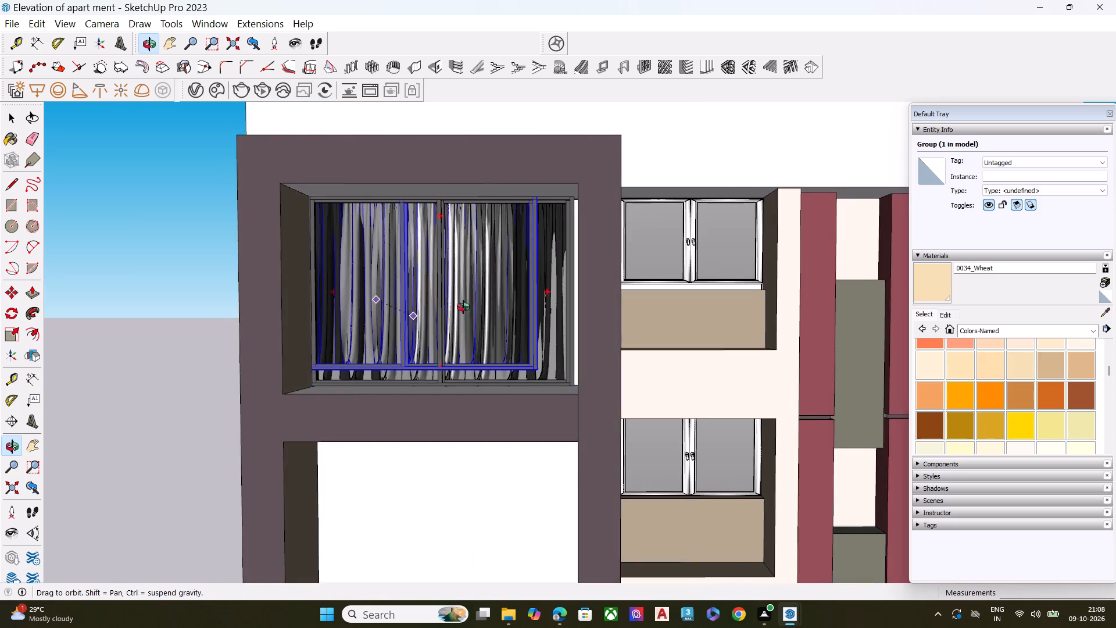
middle_drag(463, 307, 491, 320)
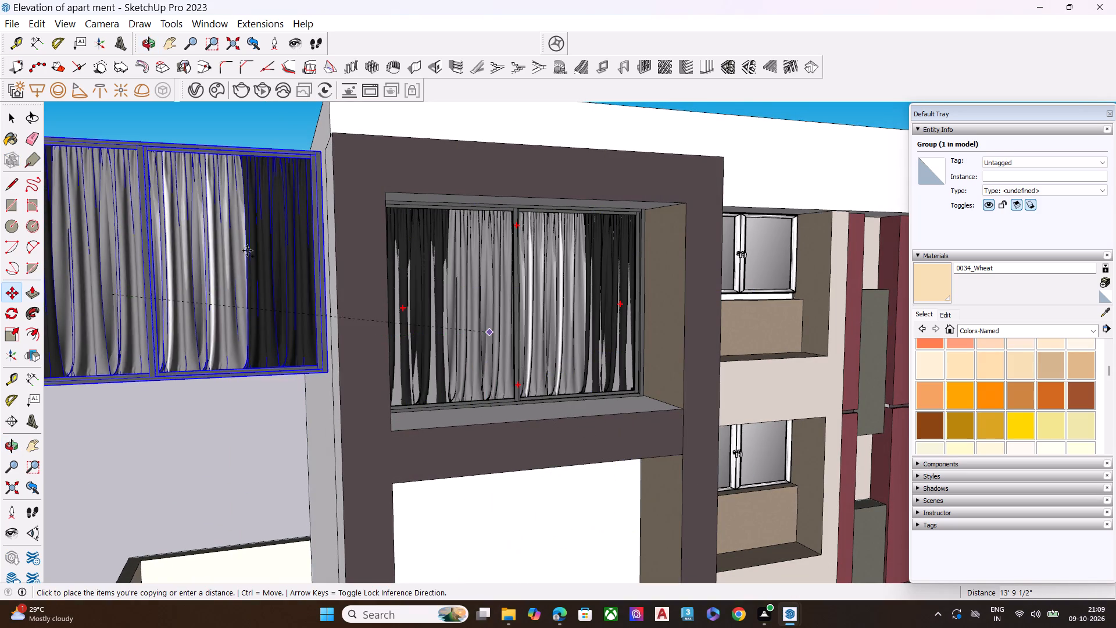
scroll(248, 246, down, 8)
scroll(277, 311, down, 10)
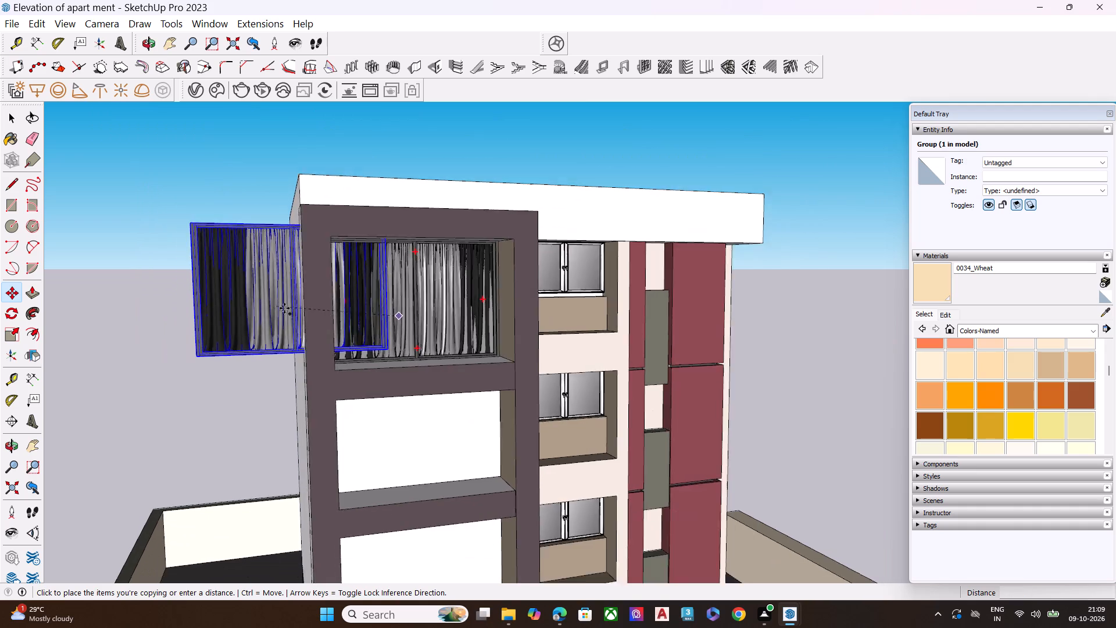
scroll(312, 307, down, 7)
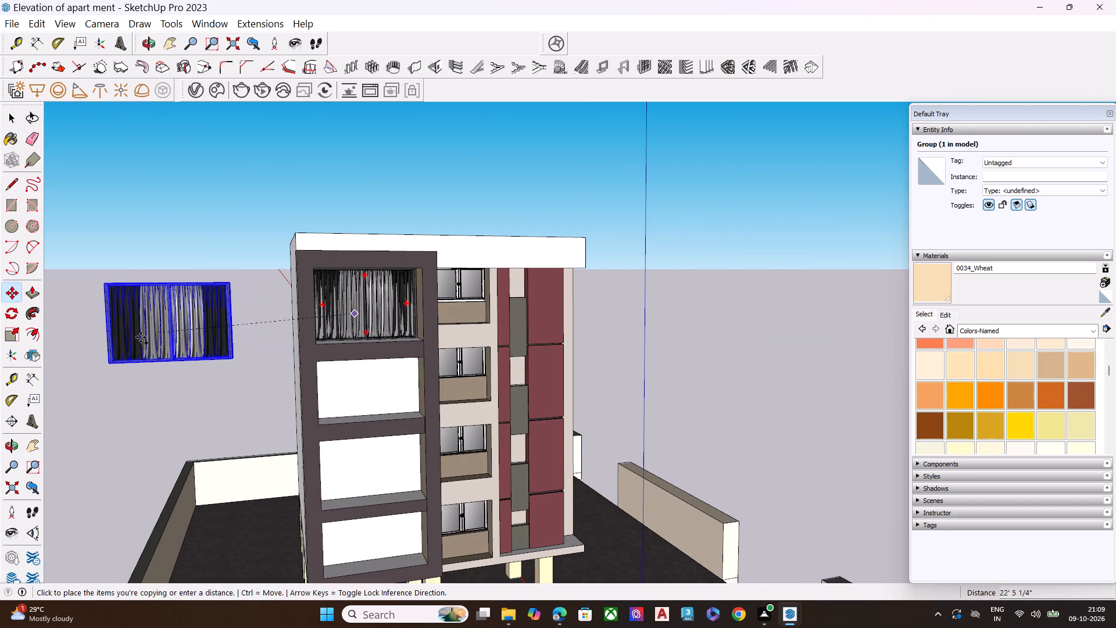
click(141, 337)
key(space)
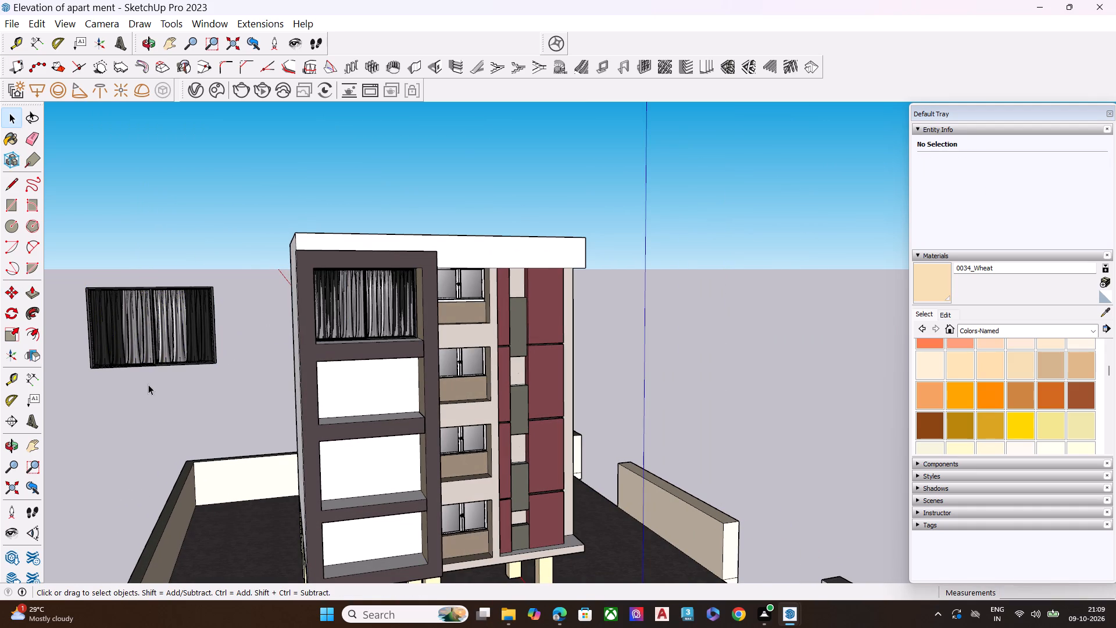
Move the copied window-and-curtain group by its upper frame corner into the opening directly below the top floor in the dark-framed bay.
middle_drag(114, 333, 307, 300)
middle_drag(230, 310, 394, 311)
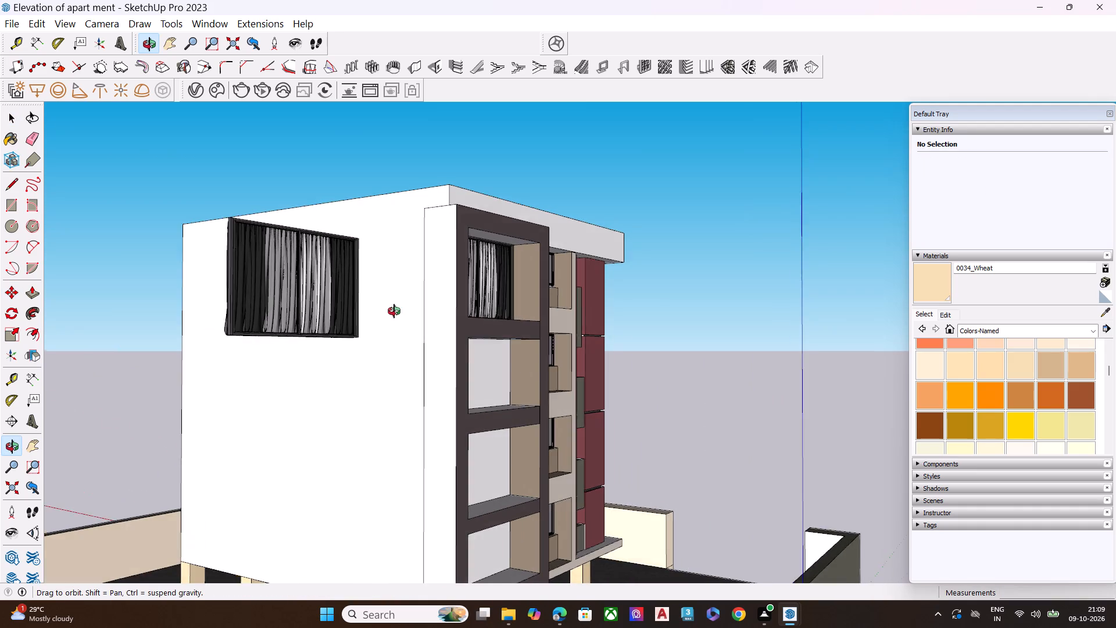
middle_drag(394, 311, 381, 333)
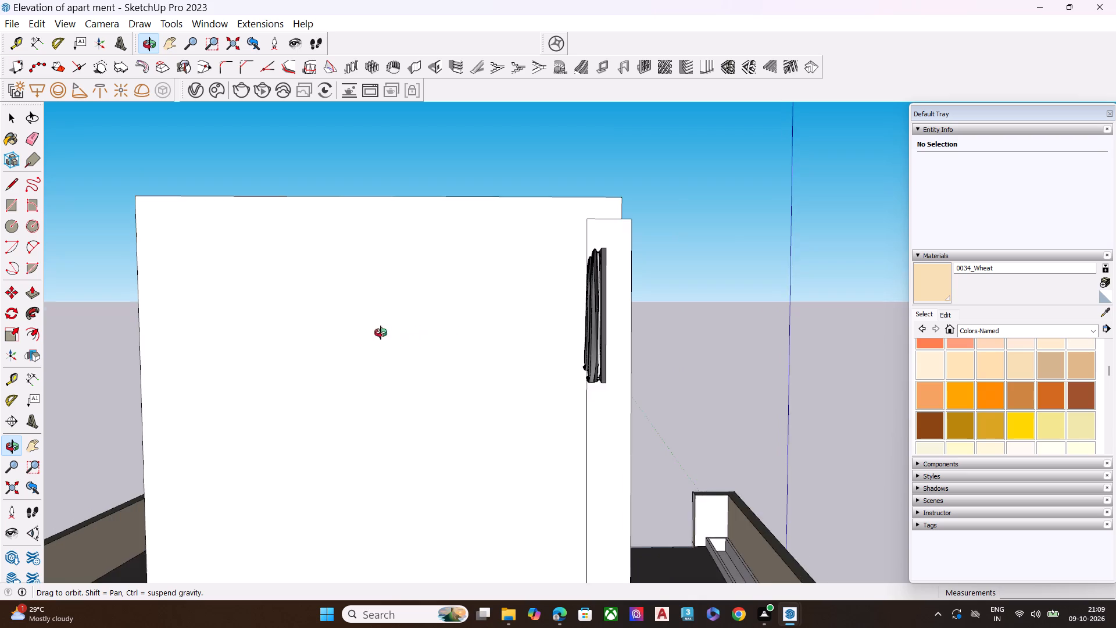
middle_drag(381, 333, 69, 348)
scroll(78, 337, up, 4)
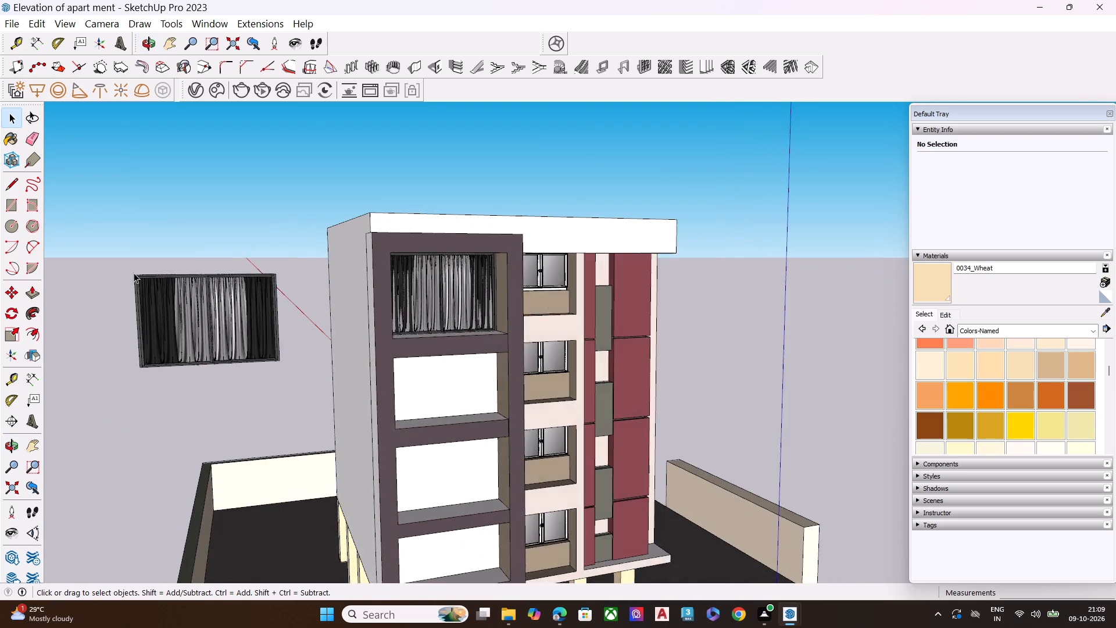
scroll(134, 273, up, 4)
key(m)
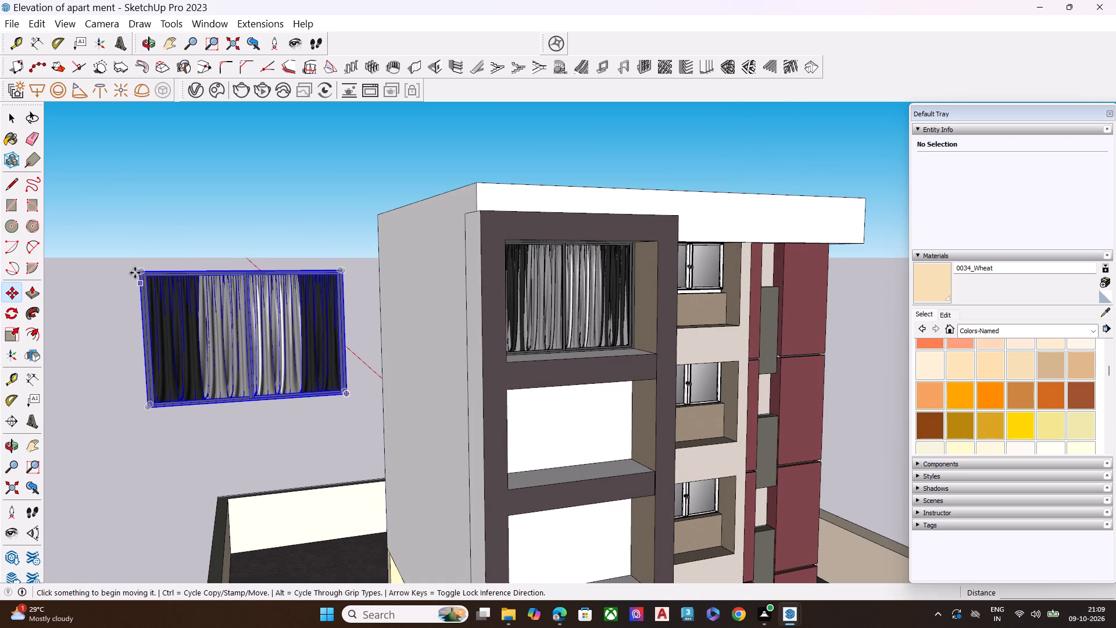
click(135, 273)
click(138, 272)
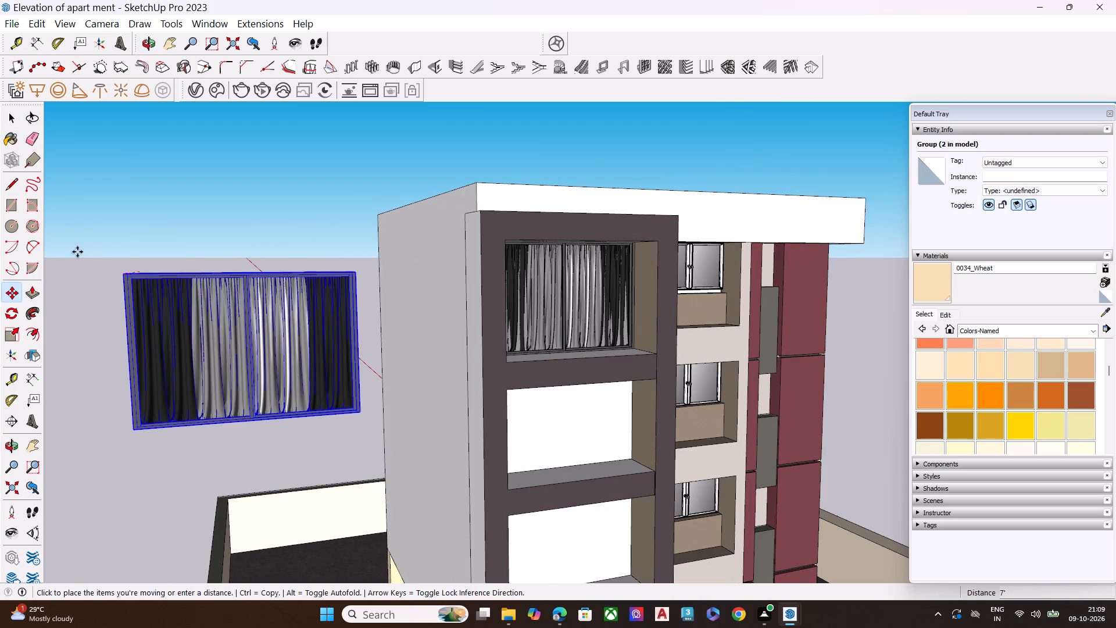
scroll(88, 247, down, 8)
middle_drag(462, 413, 437, 373)
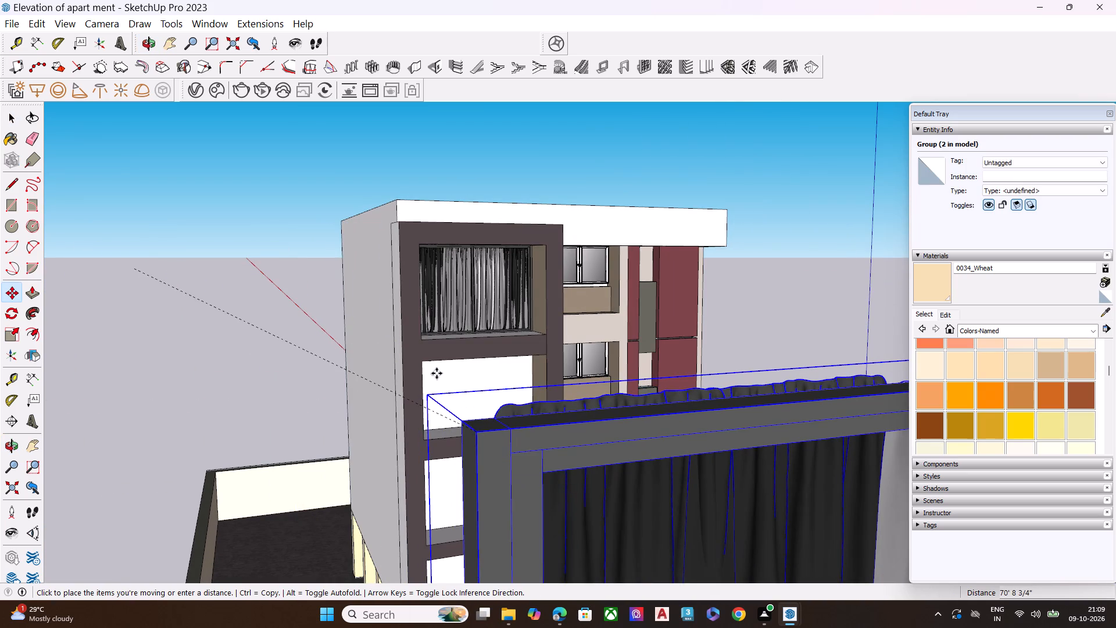
middle_drag(437, 373, 343, 345)
scroll(366, 337, up, 9)
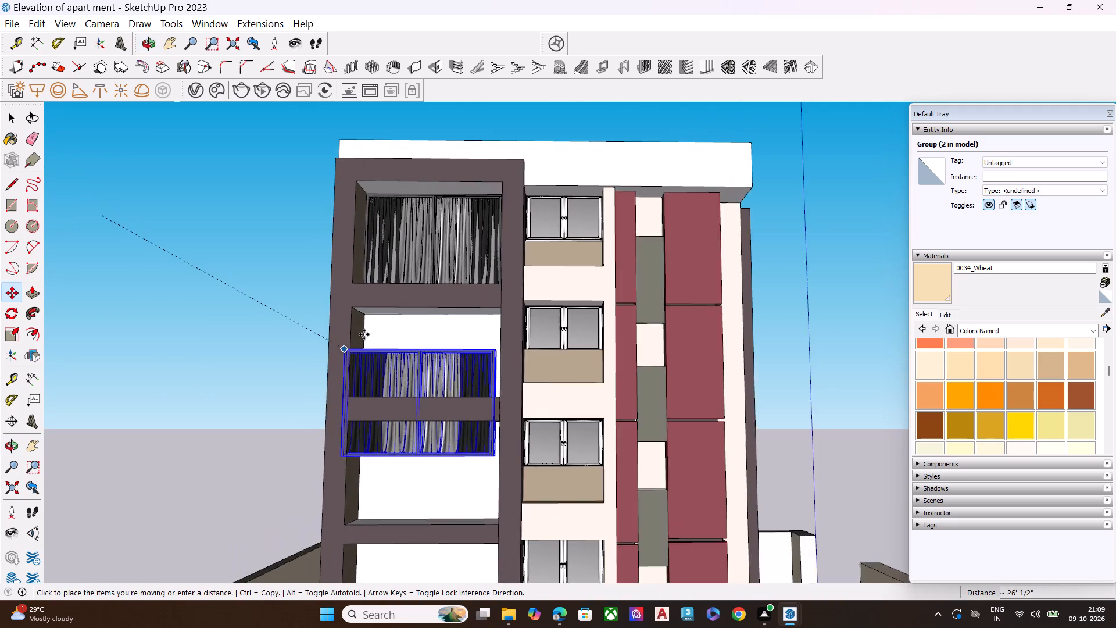
scroll(368, 321, up, 9)
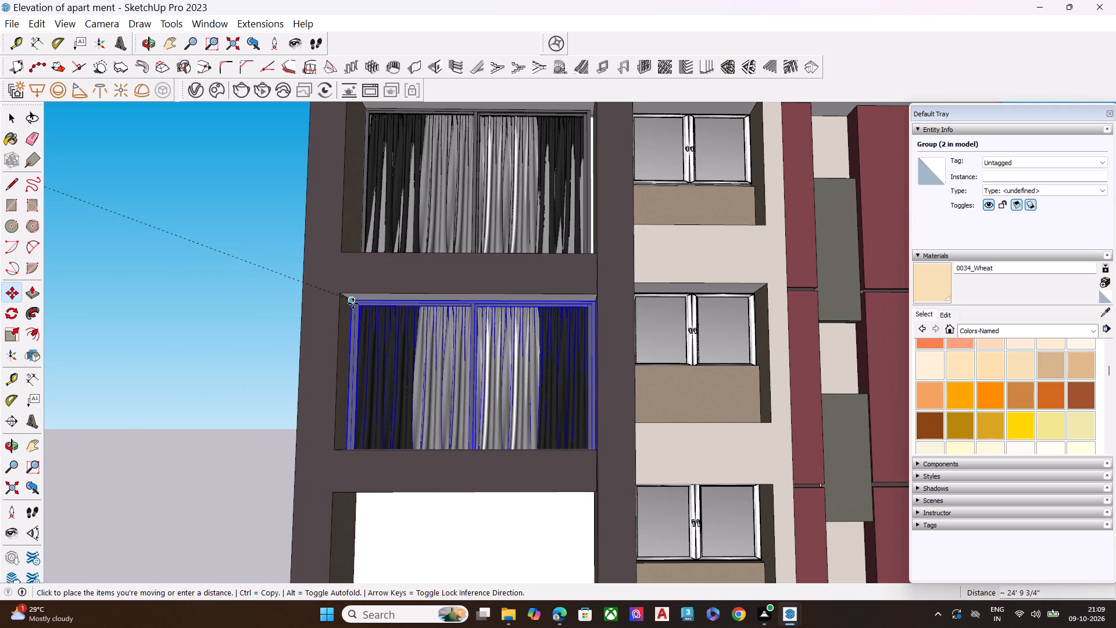
click(353, 304)
Scale the height of the window-and-curtain copy in the second opening from the top by about 0.98.
middle_drag(450, 325, 463, 373)
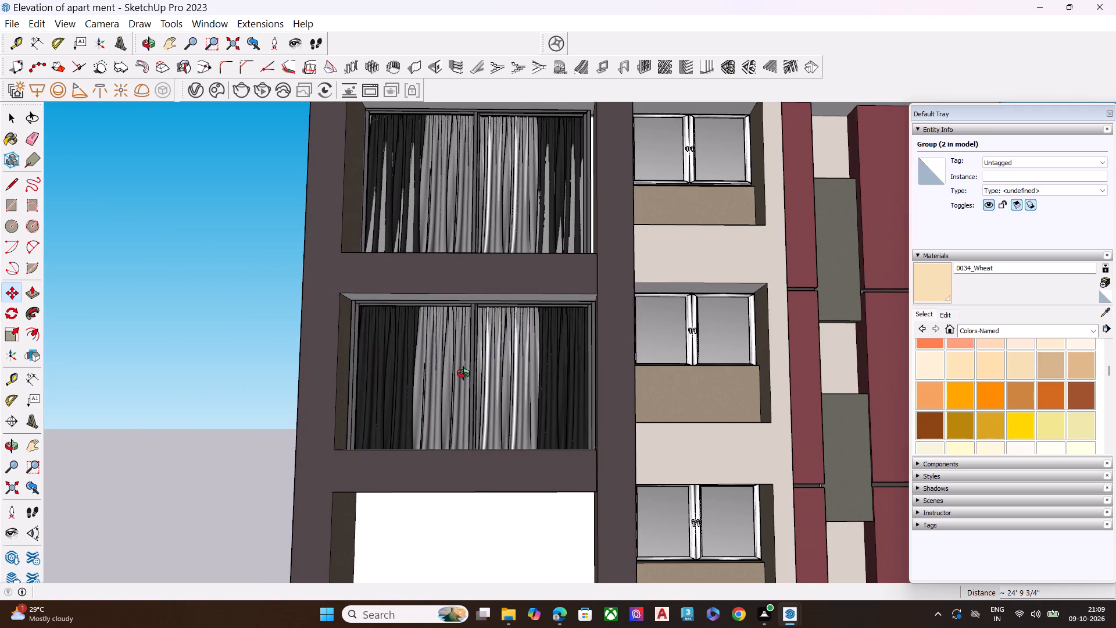
middle_drag(463, 373, 437, 447)
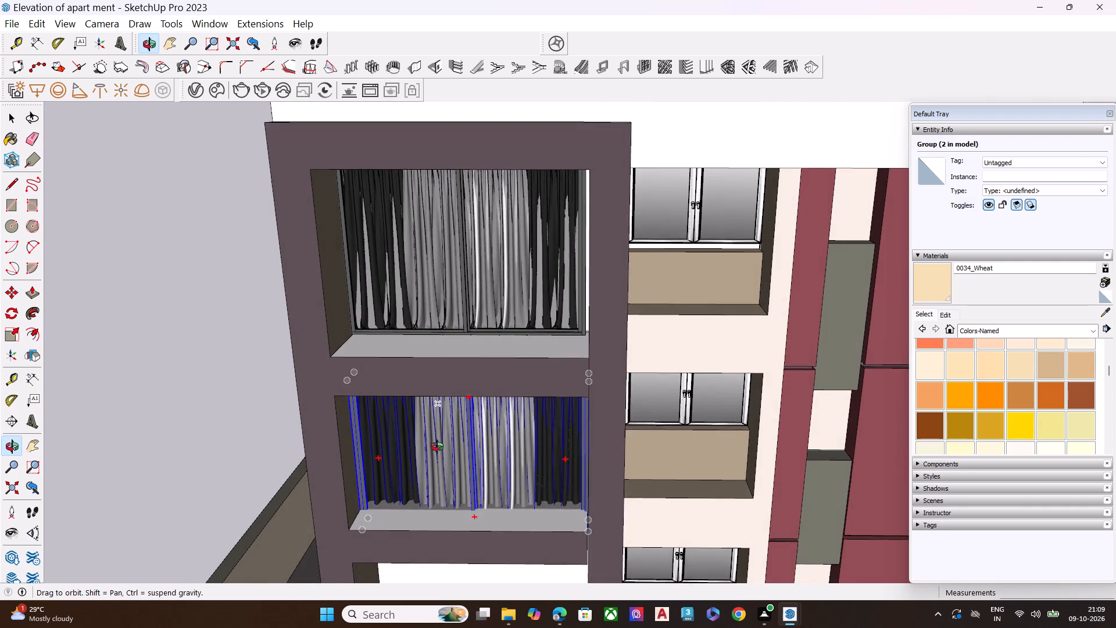
middle_drag(437, 447, 485, 341)
scroll(485, 344, up, 4)
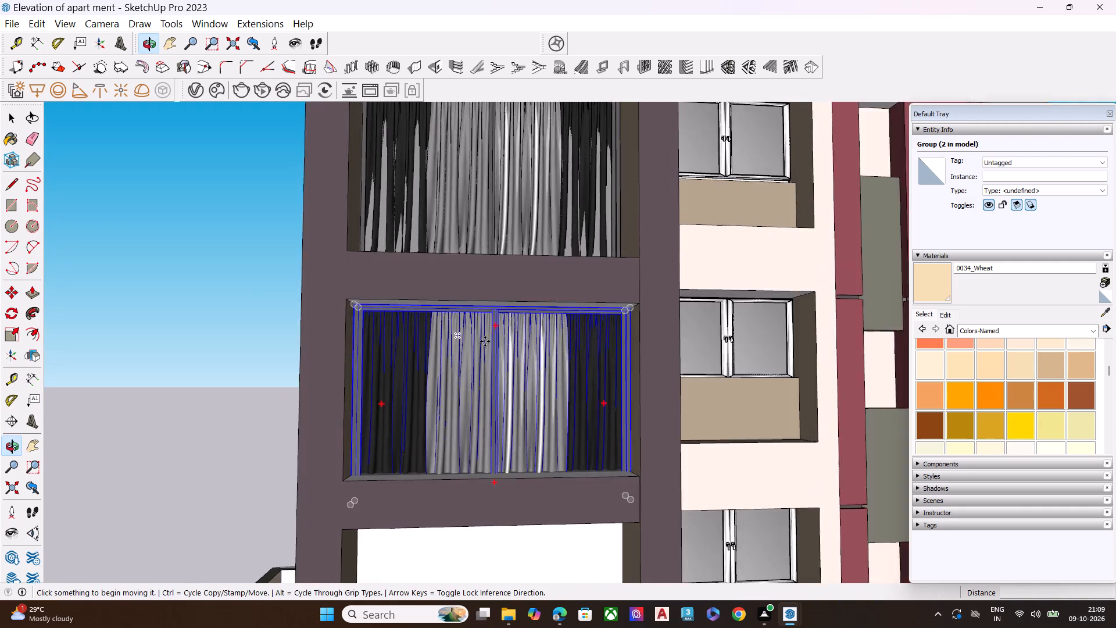
scroll(485, 341, up, 3)
scroll(463, 325, down, 8)
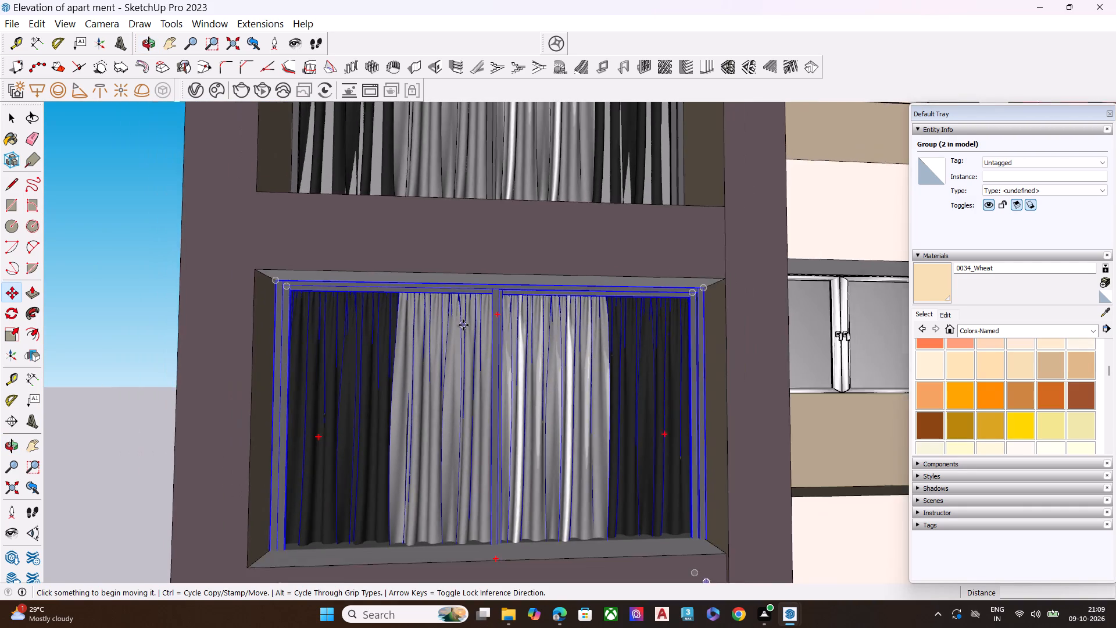
scroll(500, 349, down, 2)
key(s)
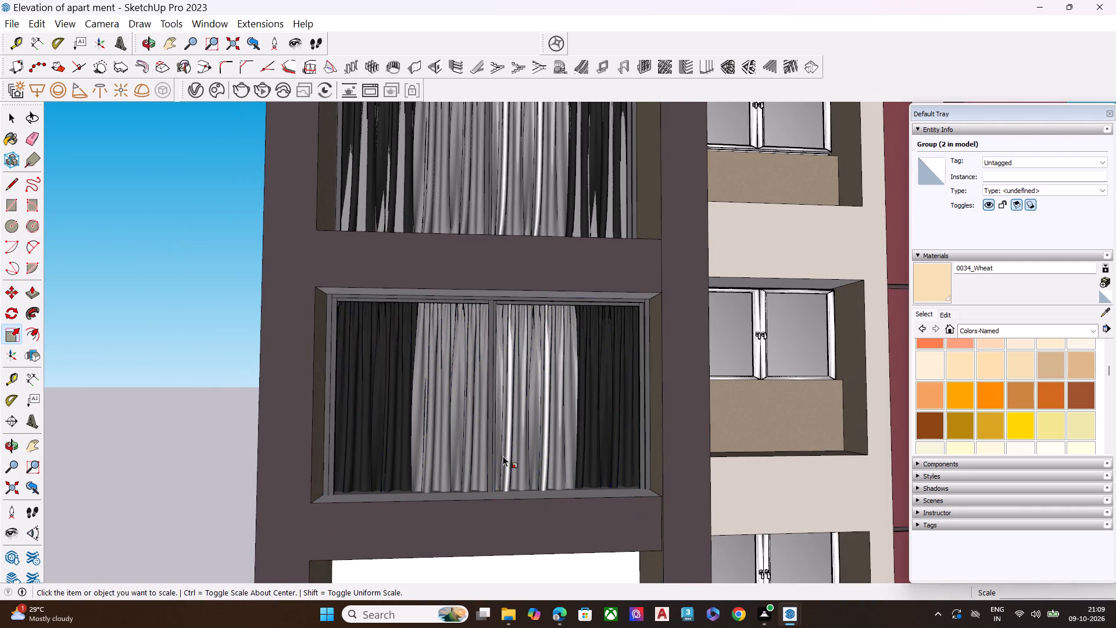
click(491, 466)
key(s)
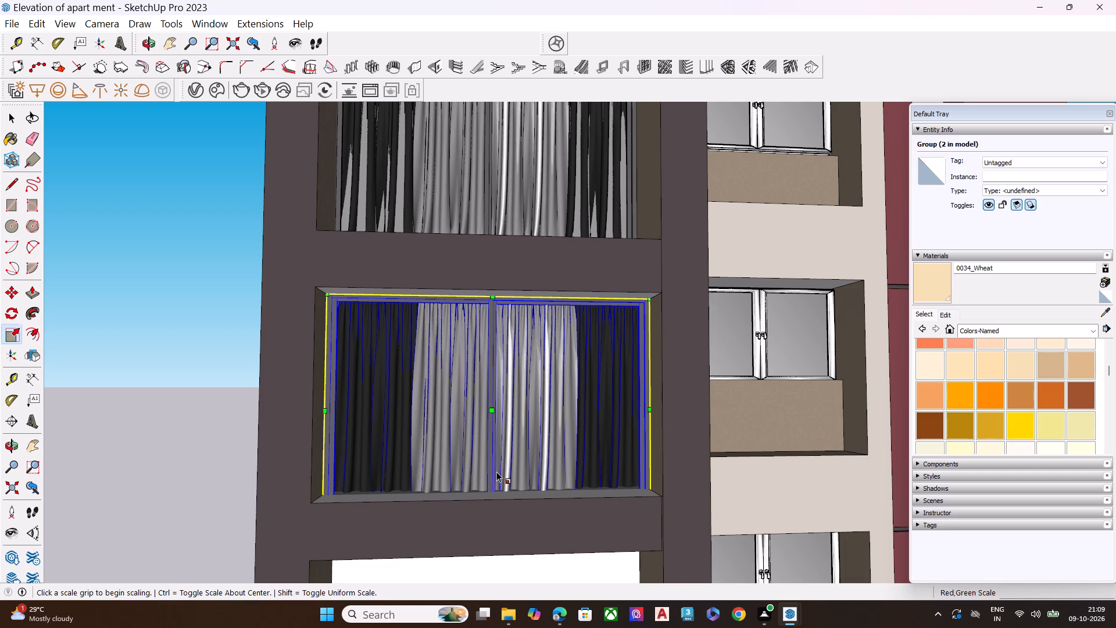
middle_drag(496, 441, 502, 390)
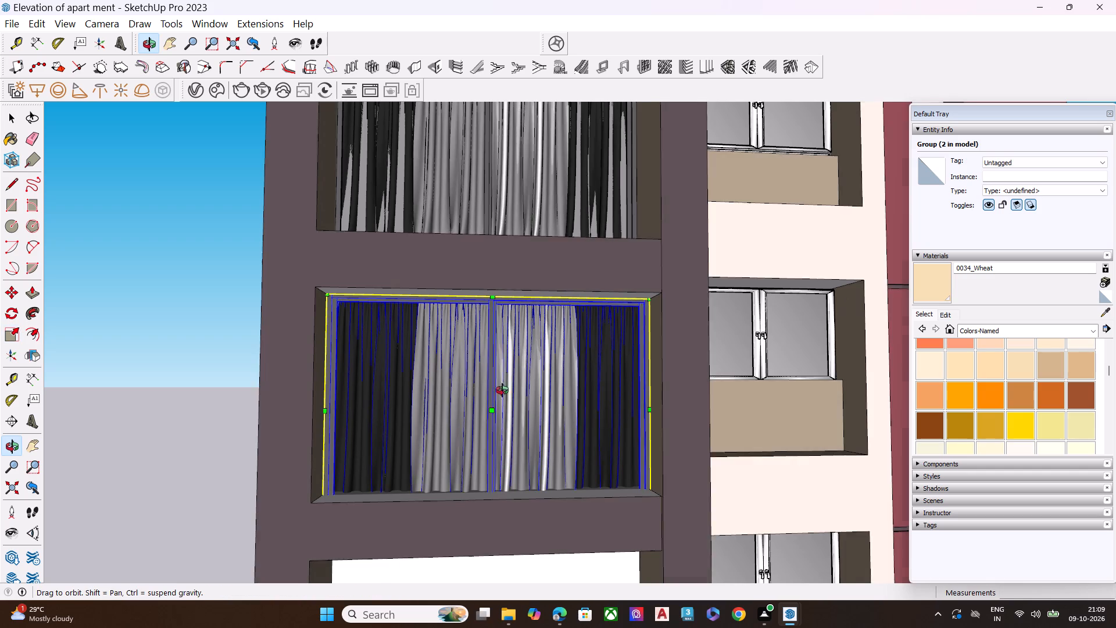
middle_drag(502, 390, 496, 488)
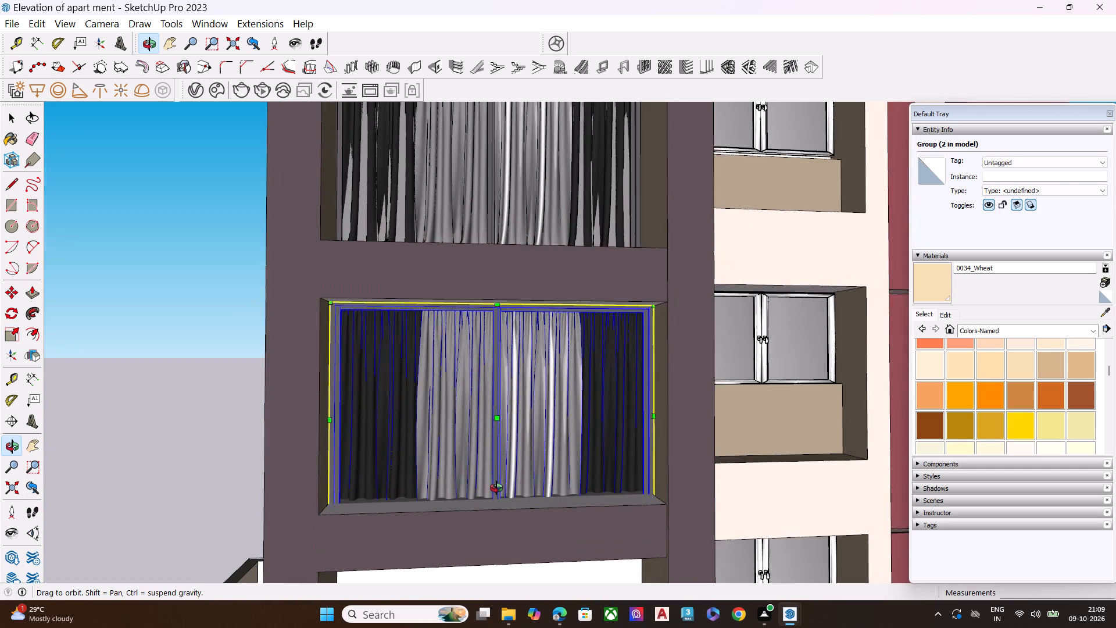
middle_drag(496, 488, 496, 488)
scroll(496, 488, up, 2)
scroll(496, 488, down, 1)
scroll(496, 488, up, 5)
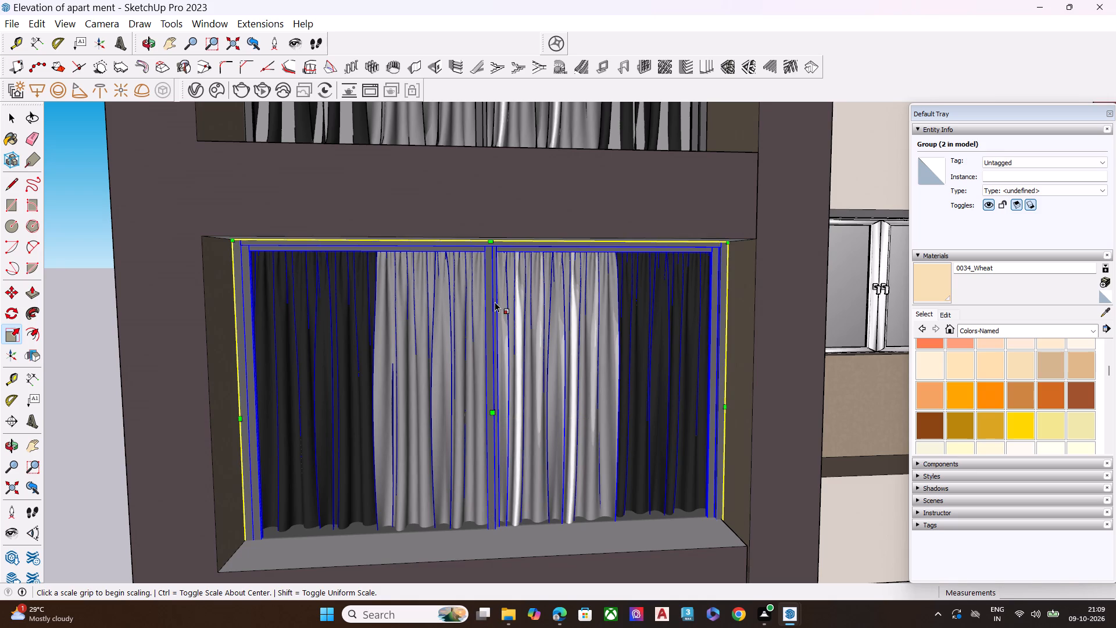
middle_drag(493, 246, 529, 194)
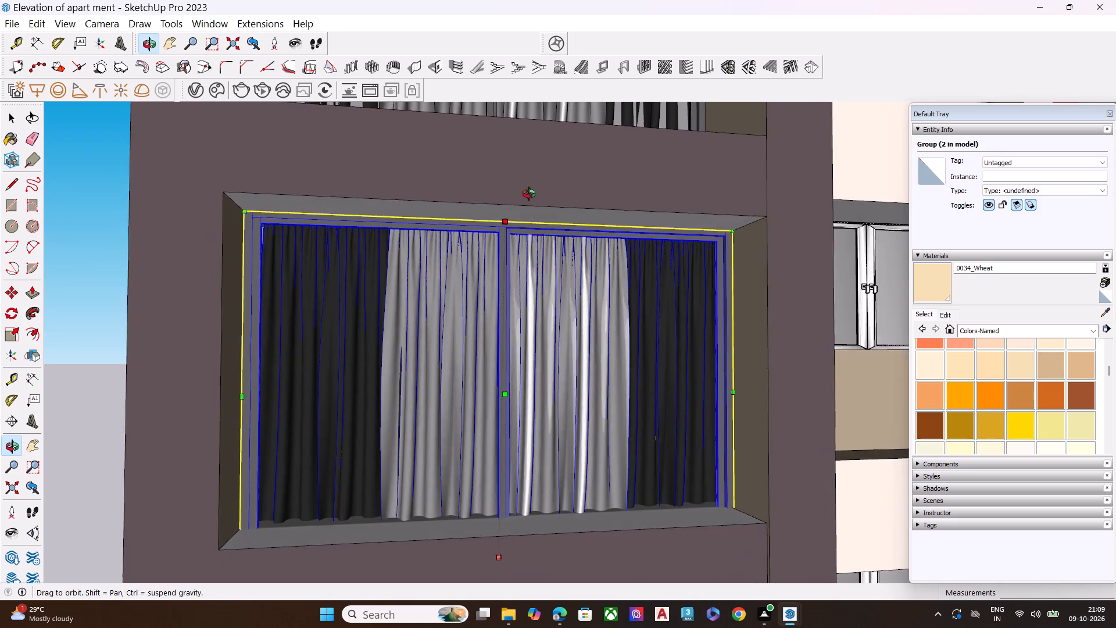
middle_drag(529, 194, 533, 190)
scroll(517, 218, up, 17)
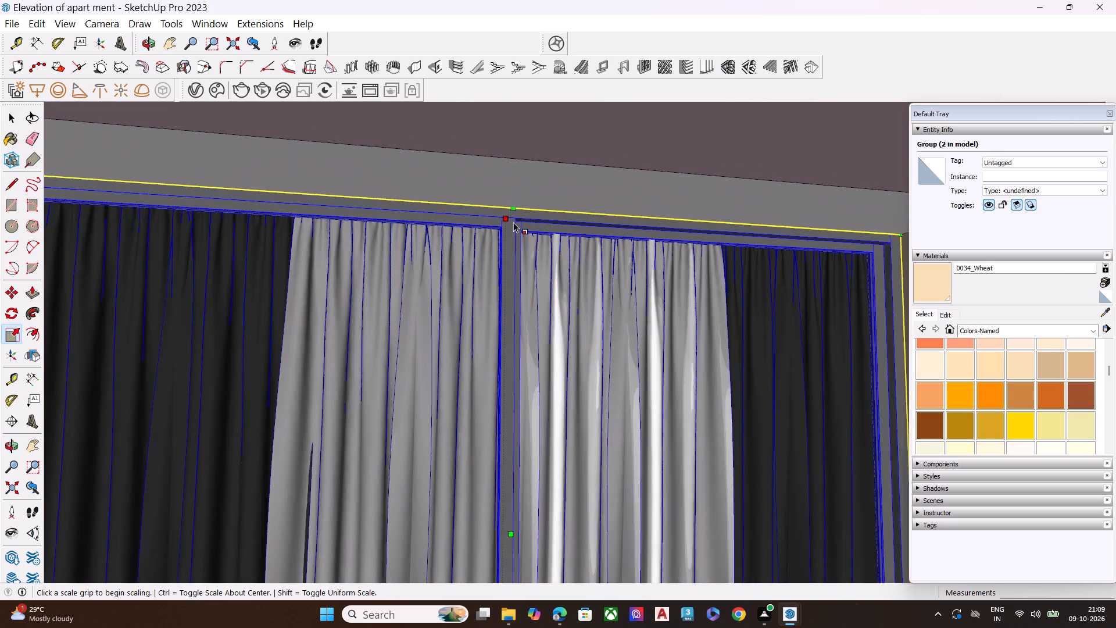
click(507, 216)
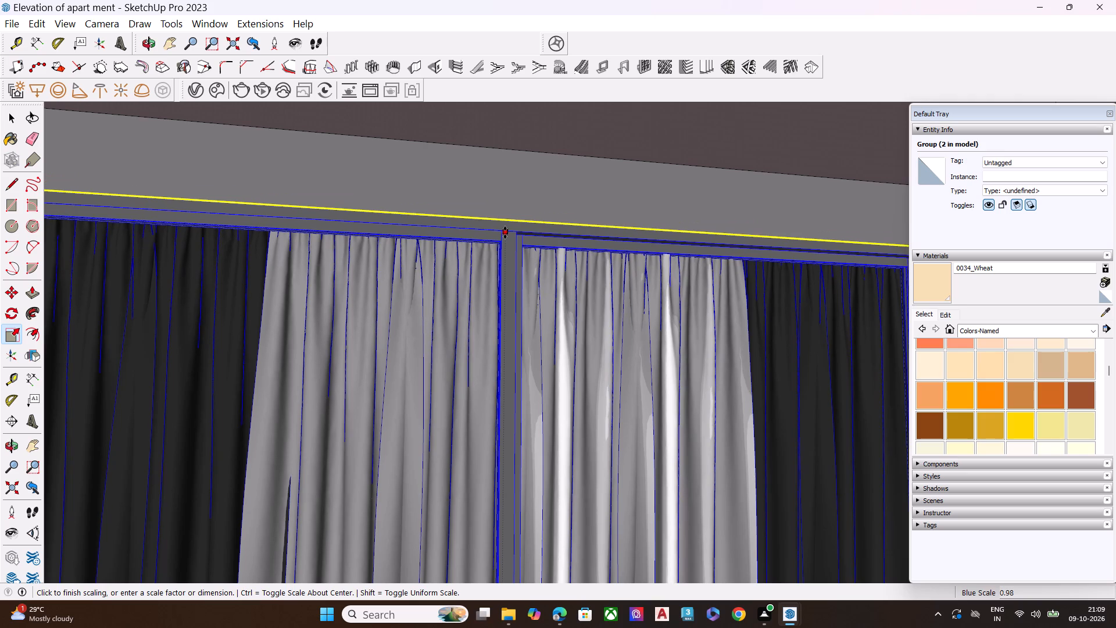
click(505, 233)
Move the scaled window-and-curtain copy up about 2" by its upper frame corner, against the ceiling of its opening.
scroll(414, 256, down, 7)
scroll(492, 255, down, 9)
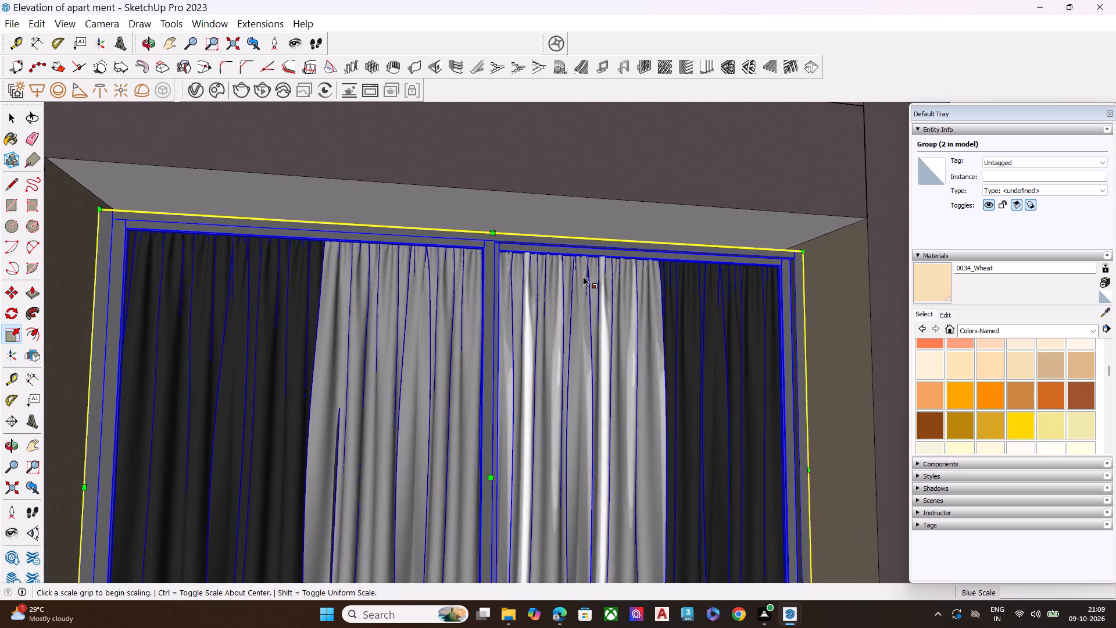
scroll(598, 274, down, 1)
middle_drag(599, 276, 562, 318)
scroll(225, 302, up, 2)
key(m)
click(163, 258)
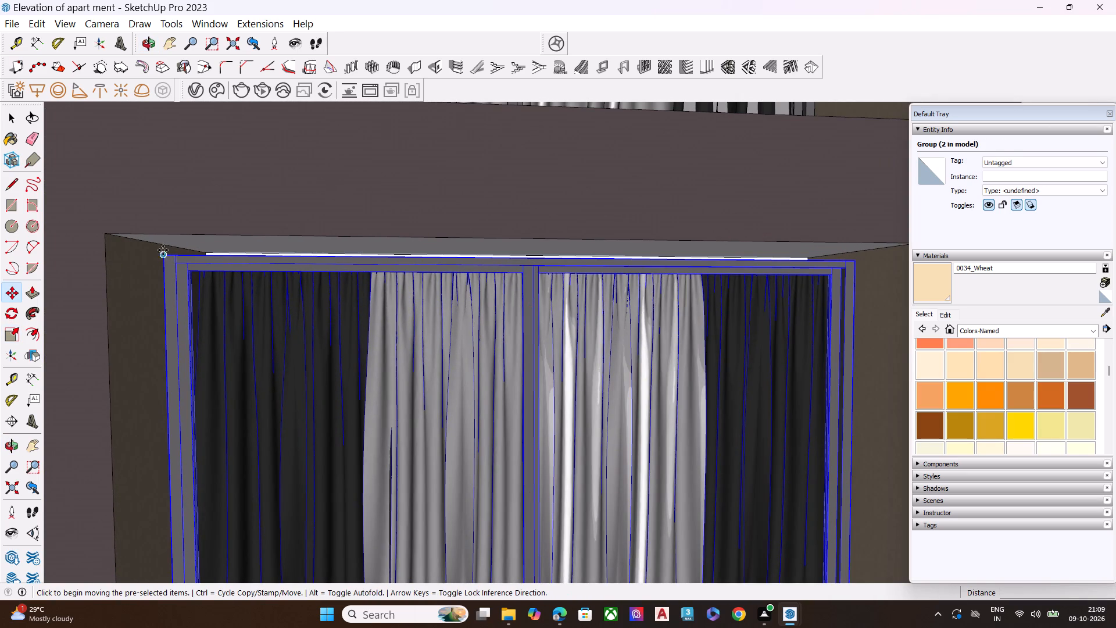
click(162, 241)
Scale the height of the window-and-curtain copy in the second opening slightly down from its top edge.
scroll(548, 286, down, 7)
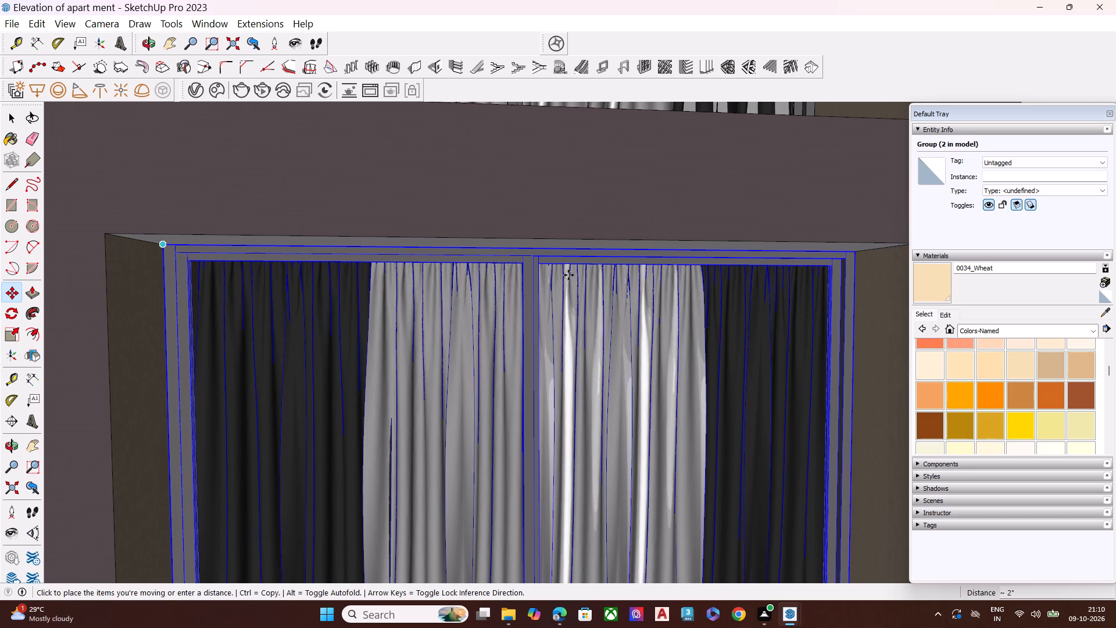
scroll(568, 240, down, 15)
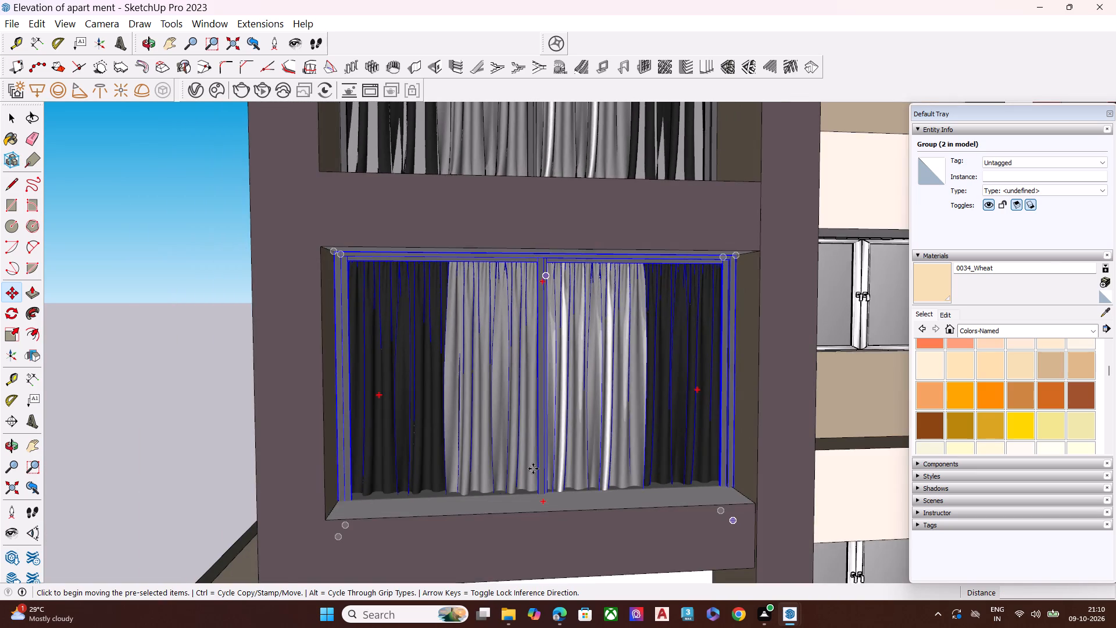
scroll(520, 491, up, 11)
scroll(531, 473, up, 10)
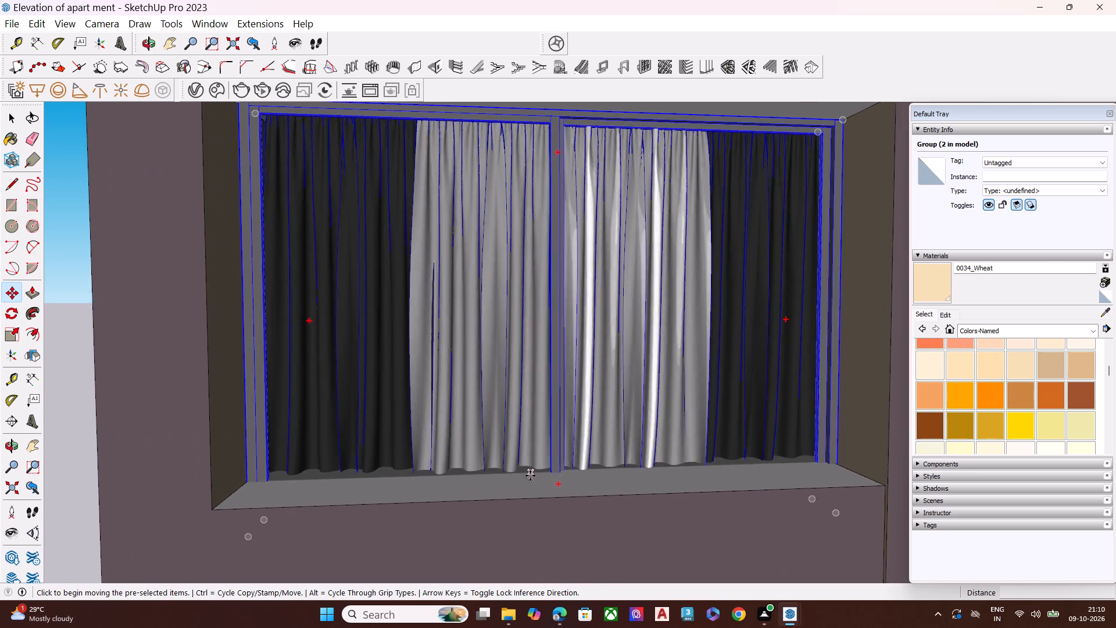
scroll(553, 456, down, 6)
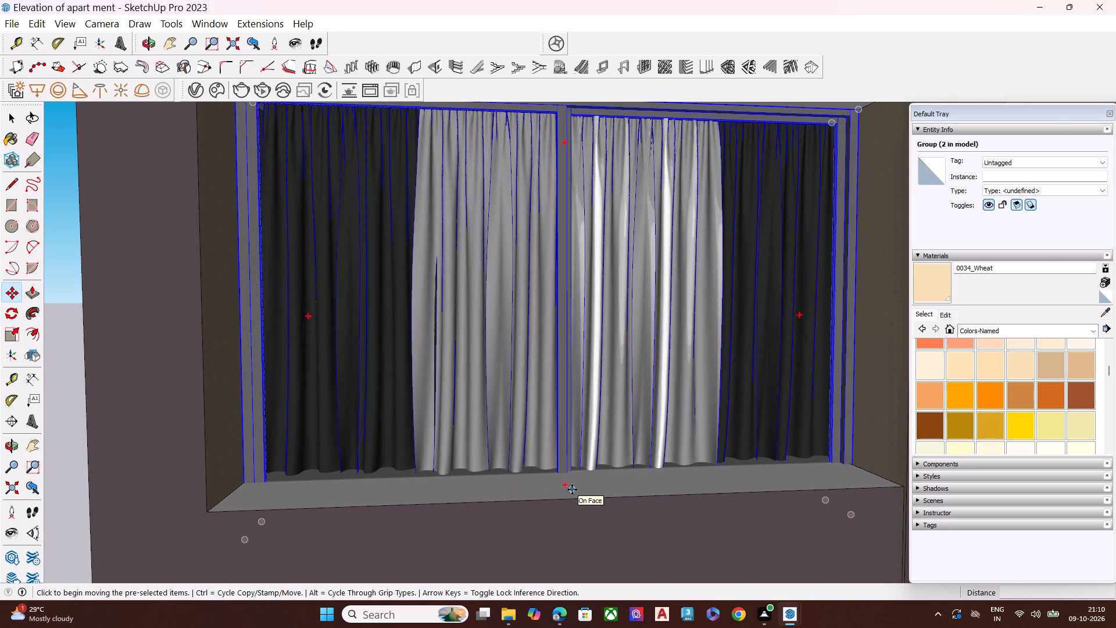
key(s)
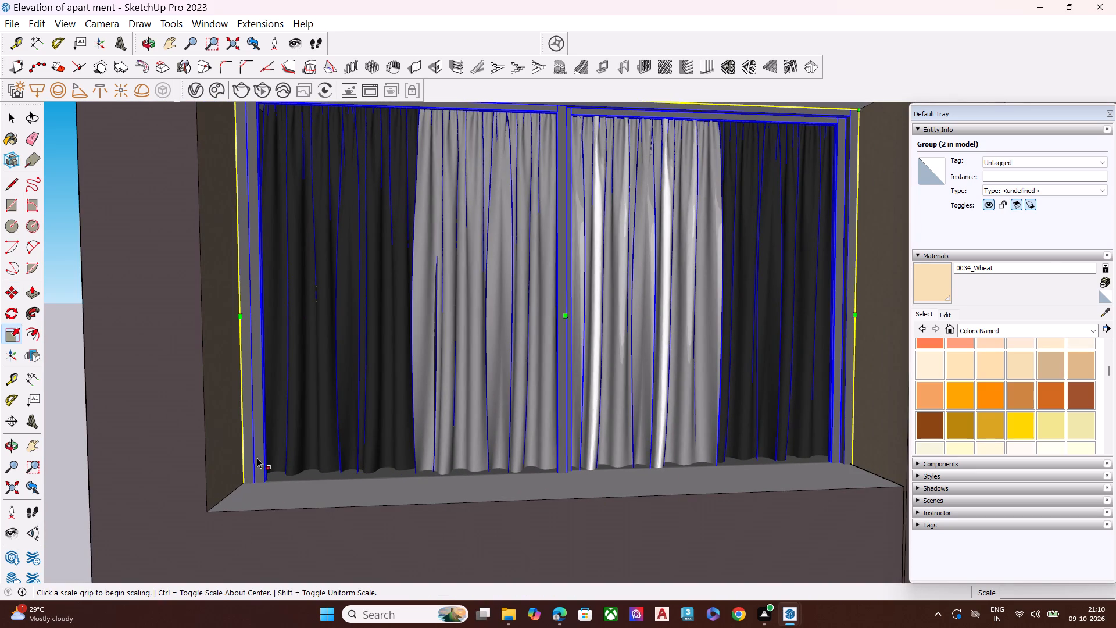
scroll(328, 477, down, 6)
scroll(457, 212, up, 8)
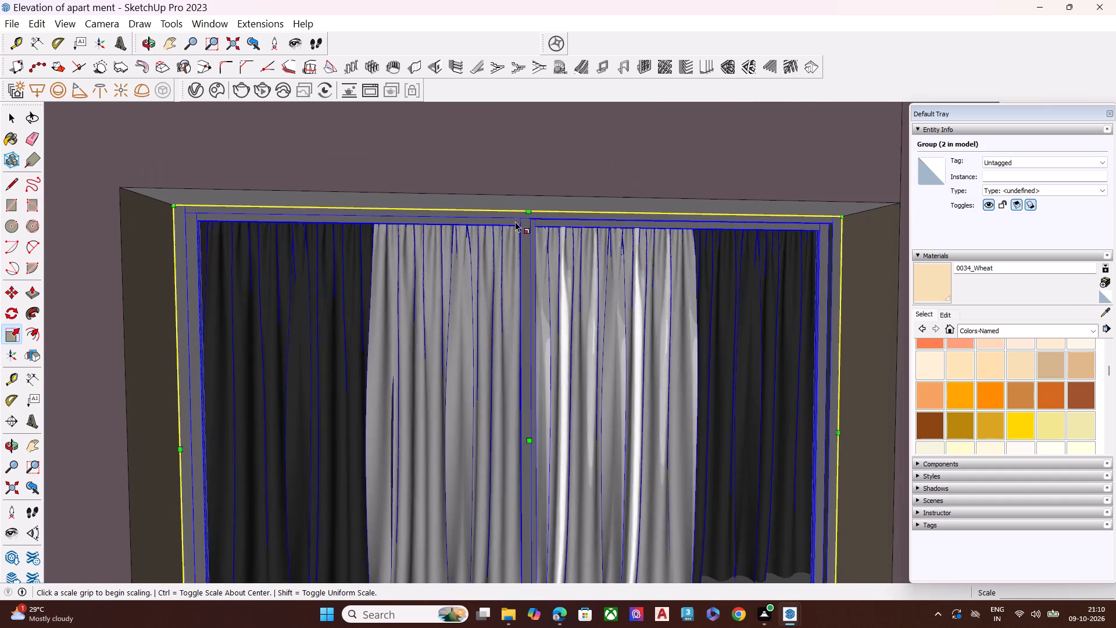
middle_drag(524, 215, 552, 178)
scroll(539, 212, up, 1)
click(539, 212)
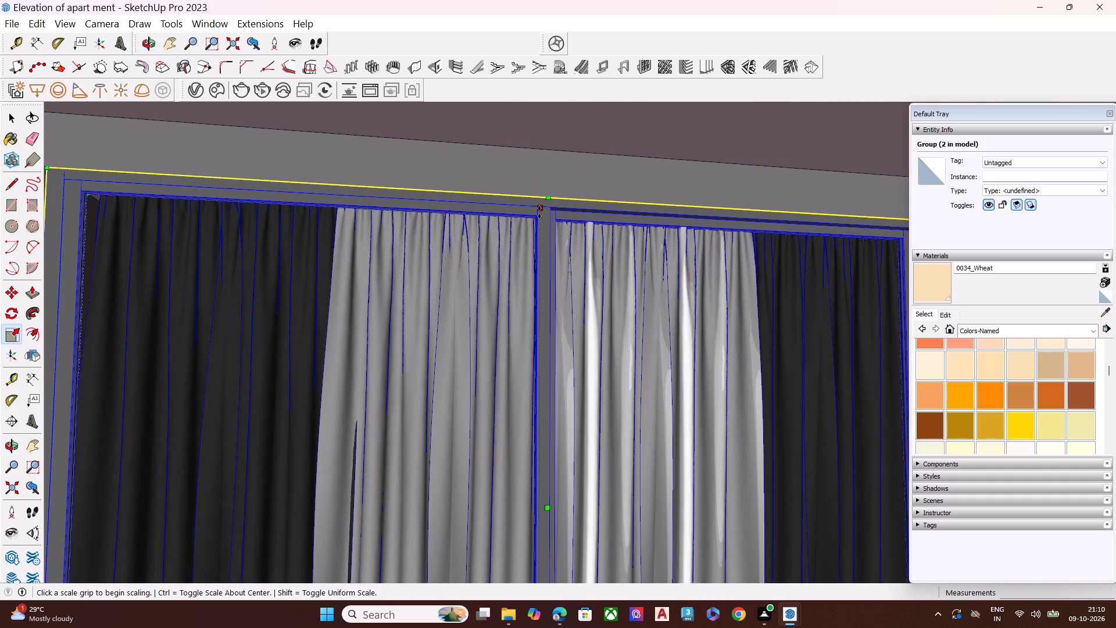
click(539, 227)
scroll(367, 215, down, 9)
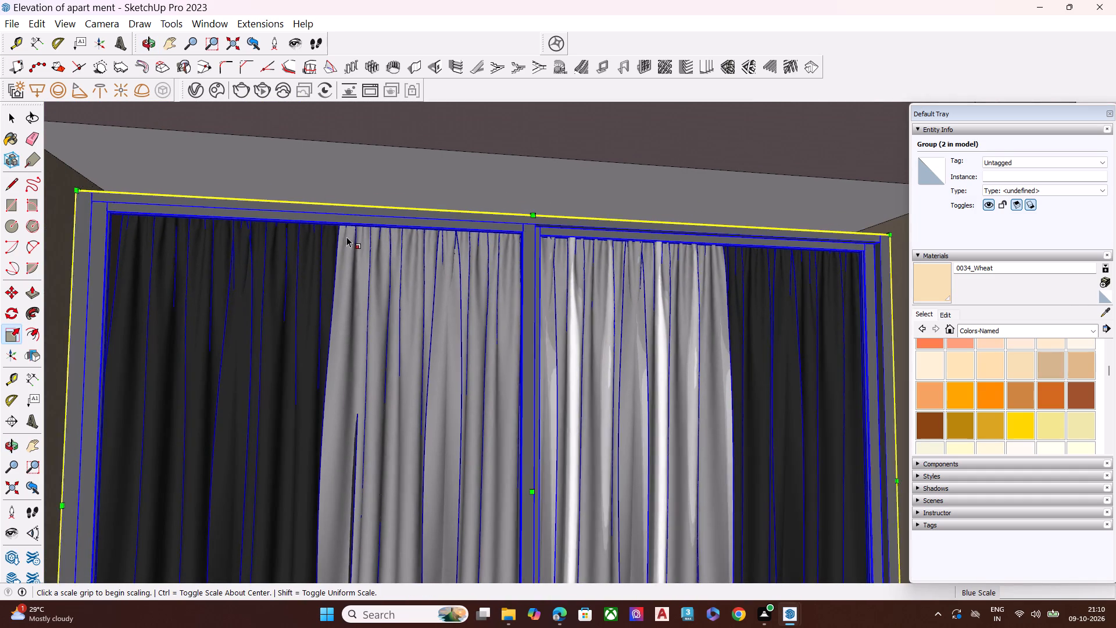
Move the shortened window-and-curtain copy by its upper frame corner back up against the opening's ceiling.
key(m)
click(127, 198)
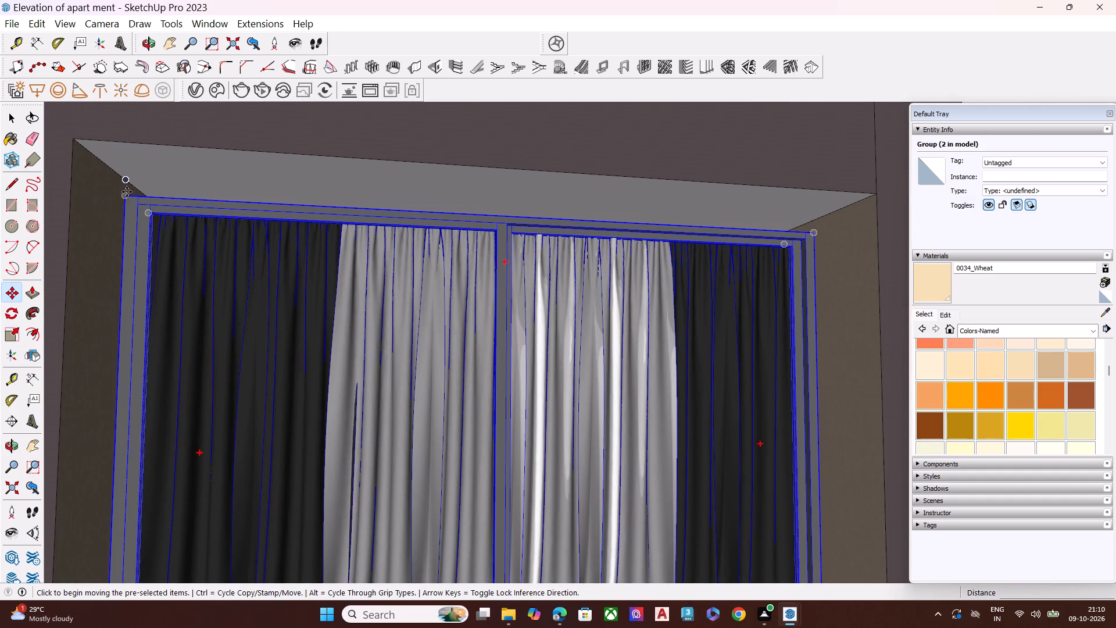
click(124, 175)
Scale the height of the window-and-curtain copy in the second opening by about 0.94 from its top edge.
scroll(445, 226, down, 8)
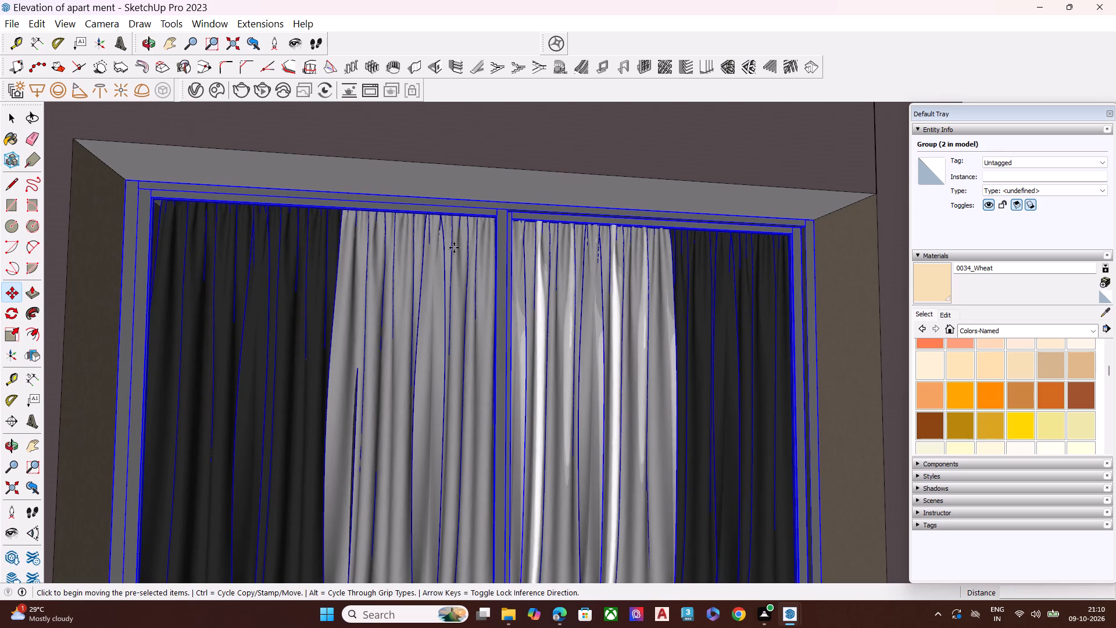
scroll(487, 254, down, 7)
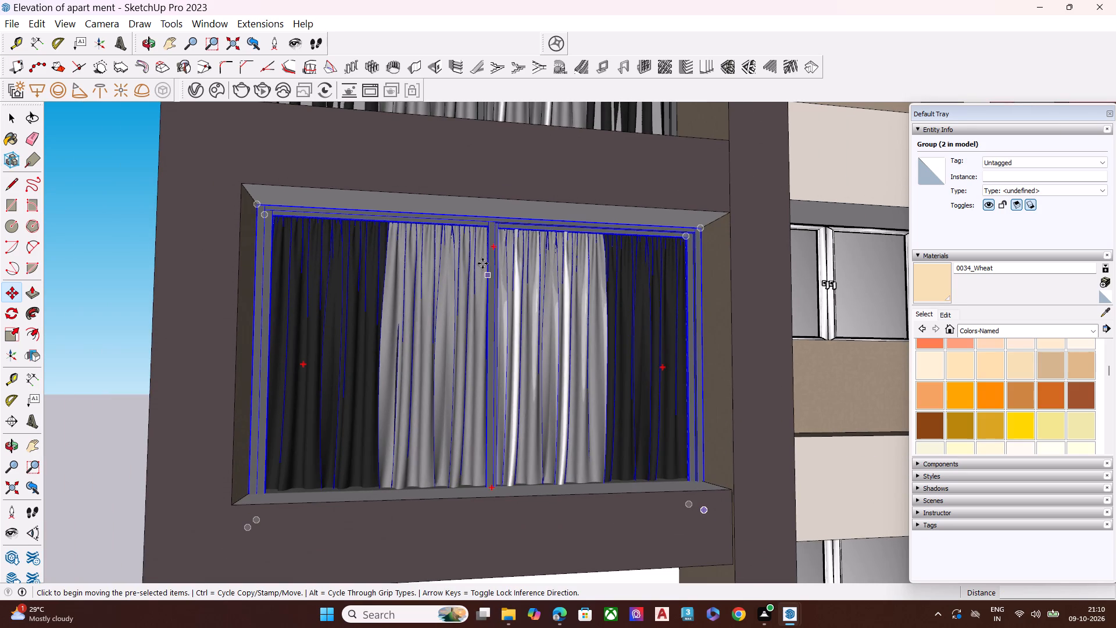
key(s)
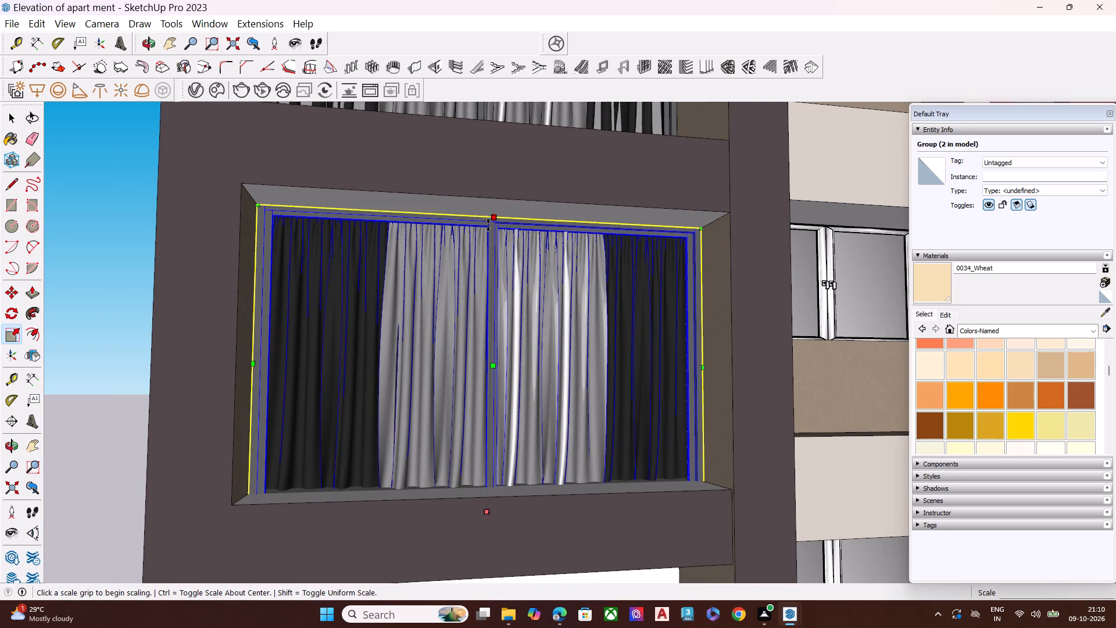
click(488, 226)
click(489, 239)
key(space)
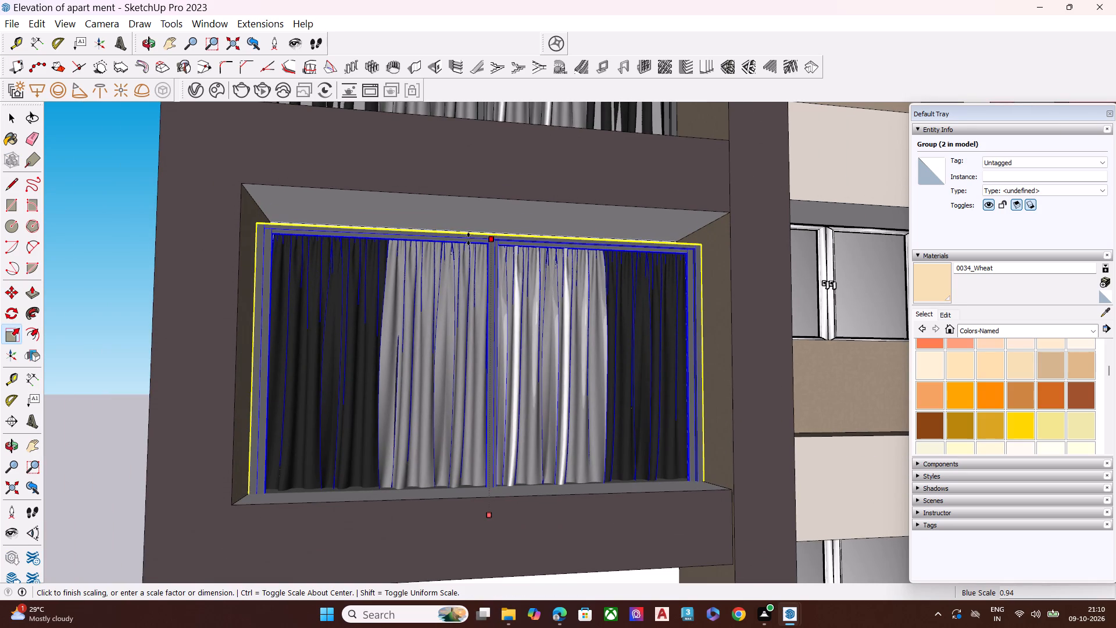
Move the window-and-curtain copy up about 6" by its upper frame corner, against the ceiling of its opening.
key(m)
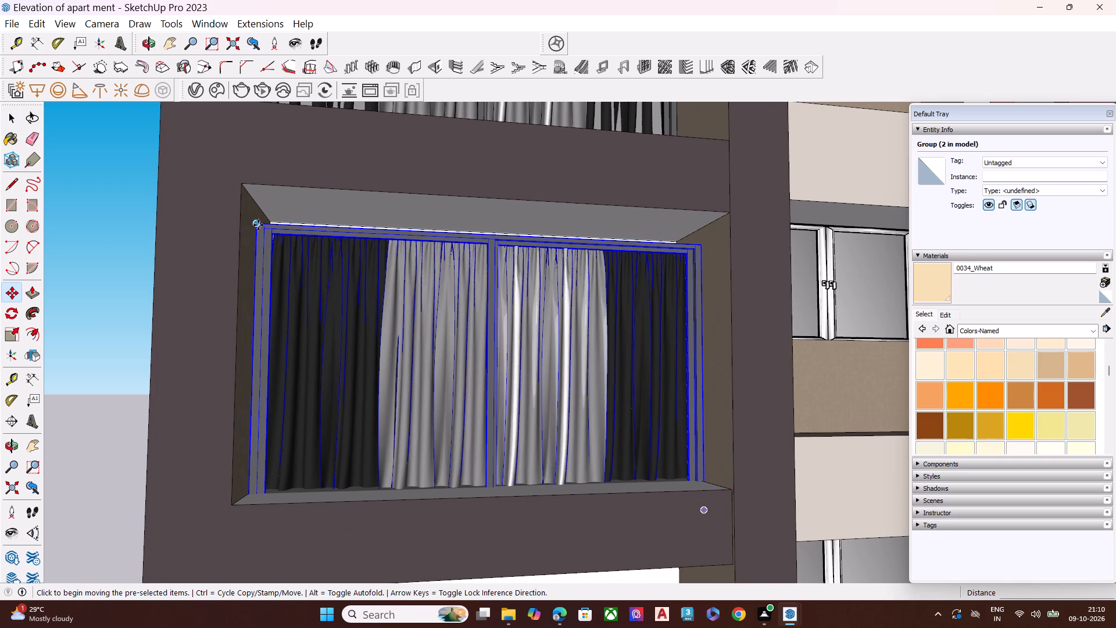
click(259, 225)
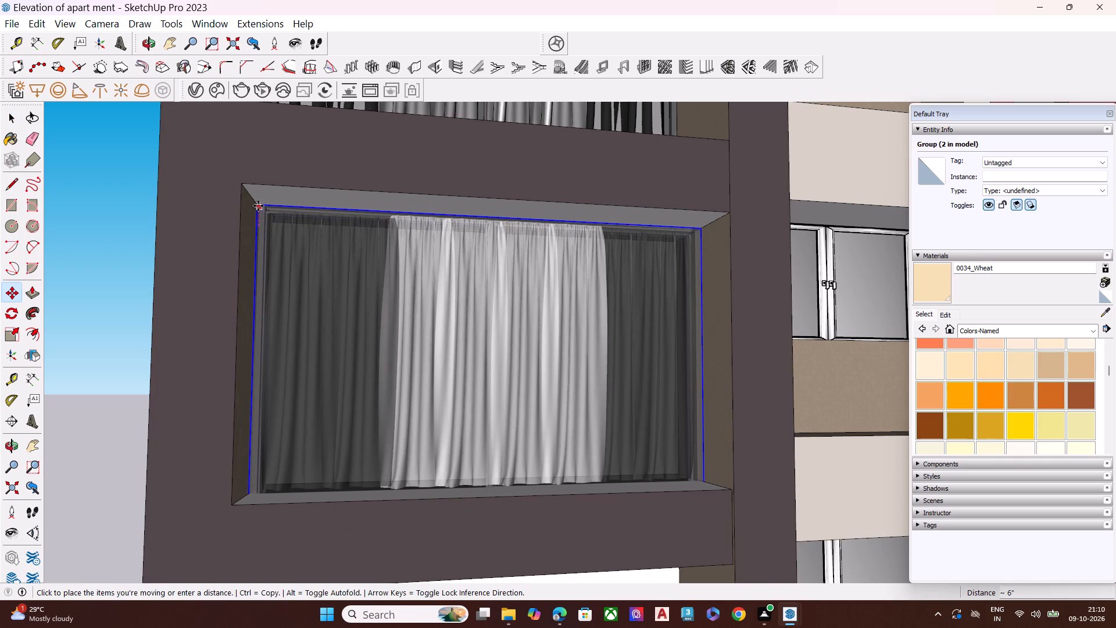
click(258, 206)
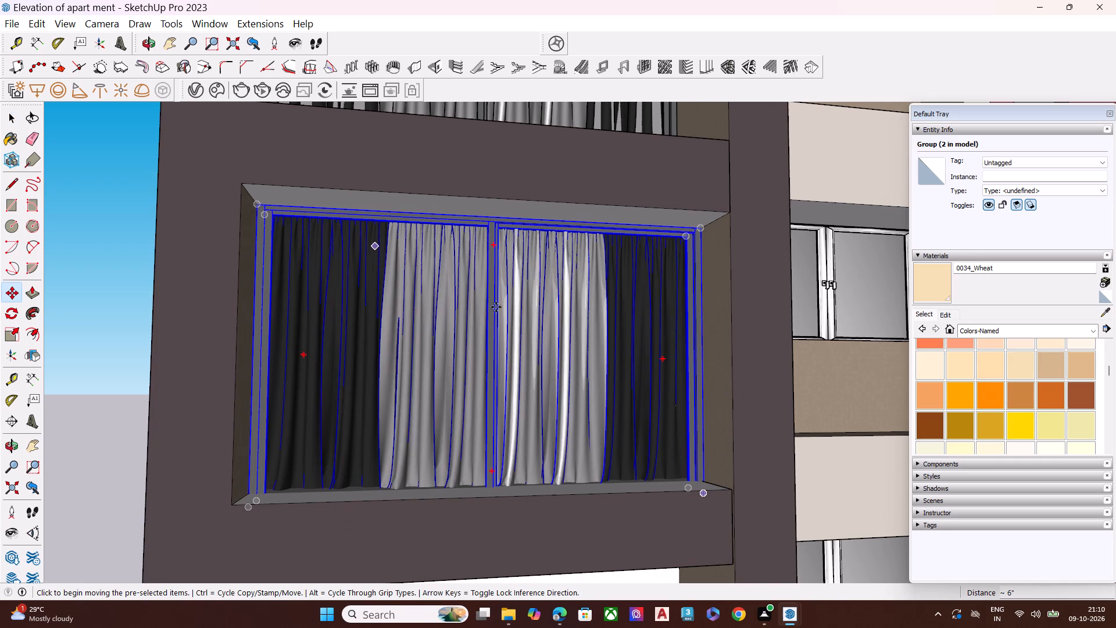
Scale the height of the window-and-curtain copy in the second opening by about 0.91 from its top edge.
scroll(515, 298, down, 11)
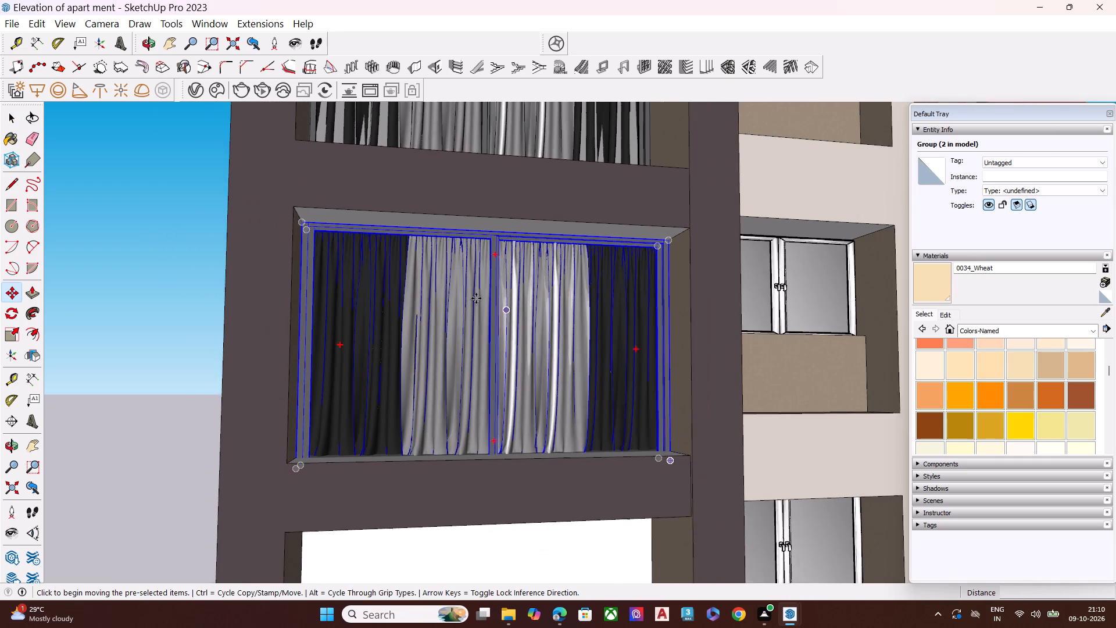
scroll(476, 298, down, 1)
scroll(389, 319, up, 3)
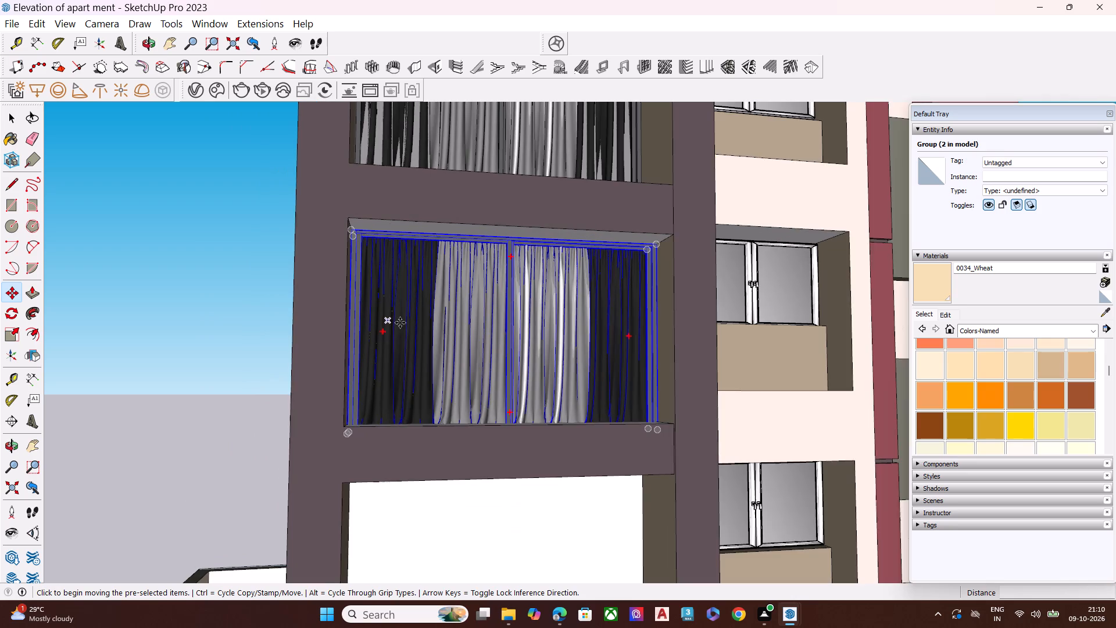
key(s)
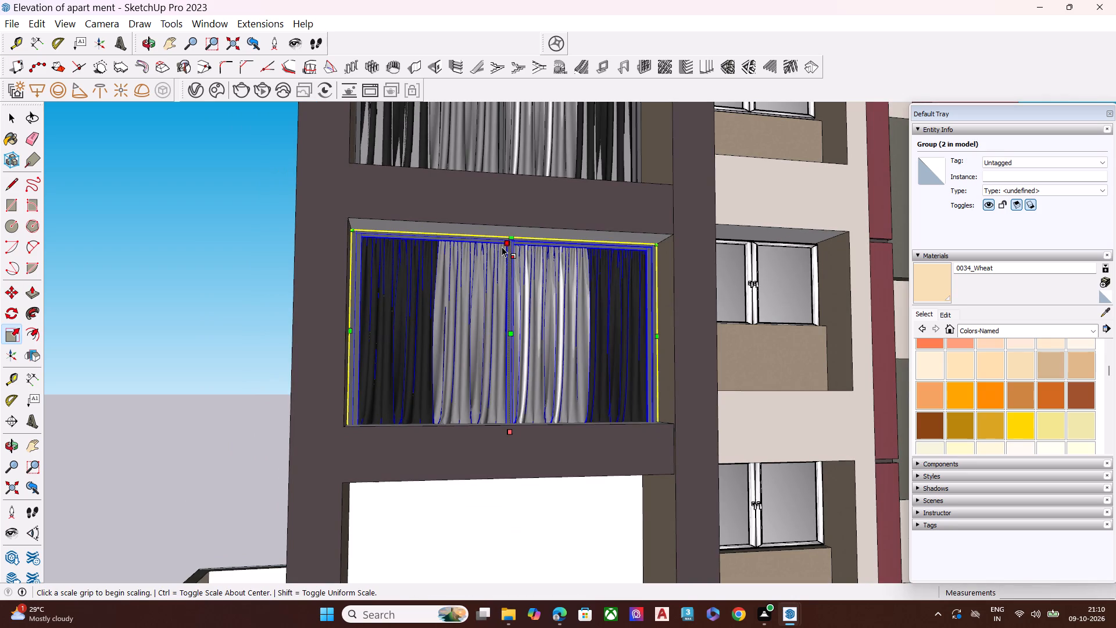
click(505, 245)
click(505, 257)
key(space)
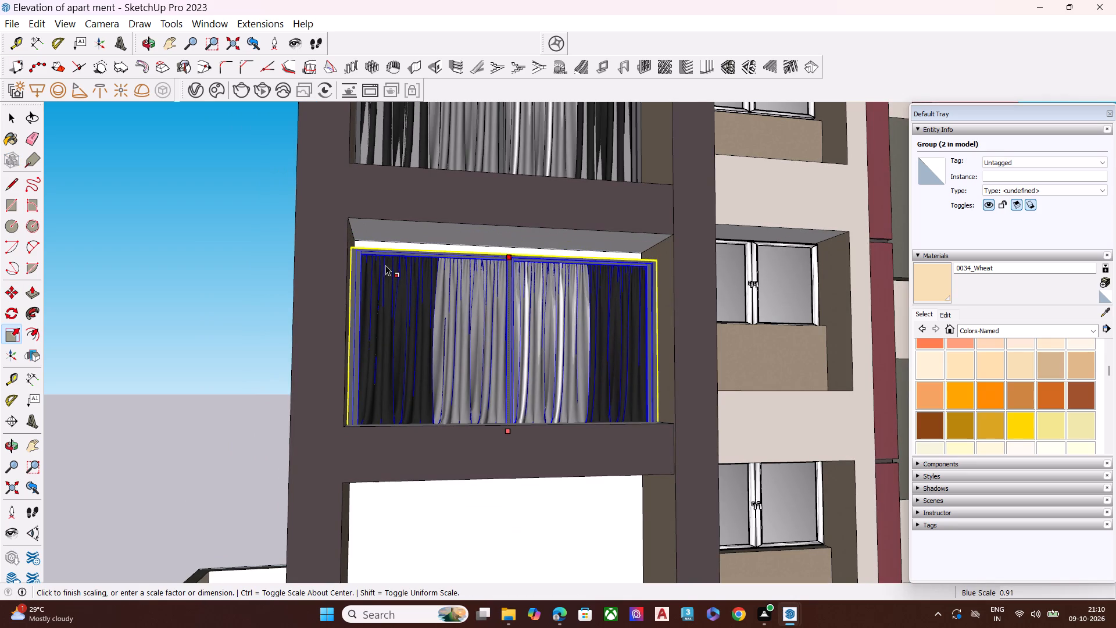
Move the window-and-curtain copy up about 10 3/4" by its upper frame corner, to the top of the second opening.
key(m)
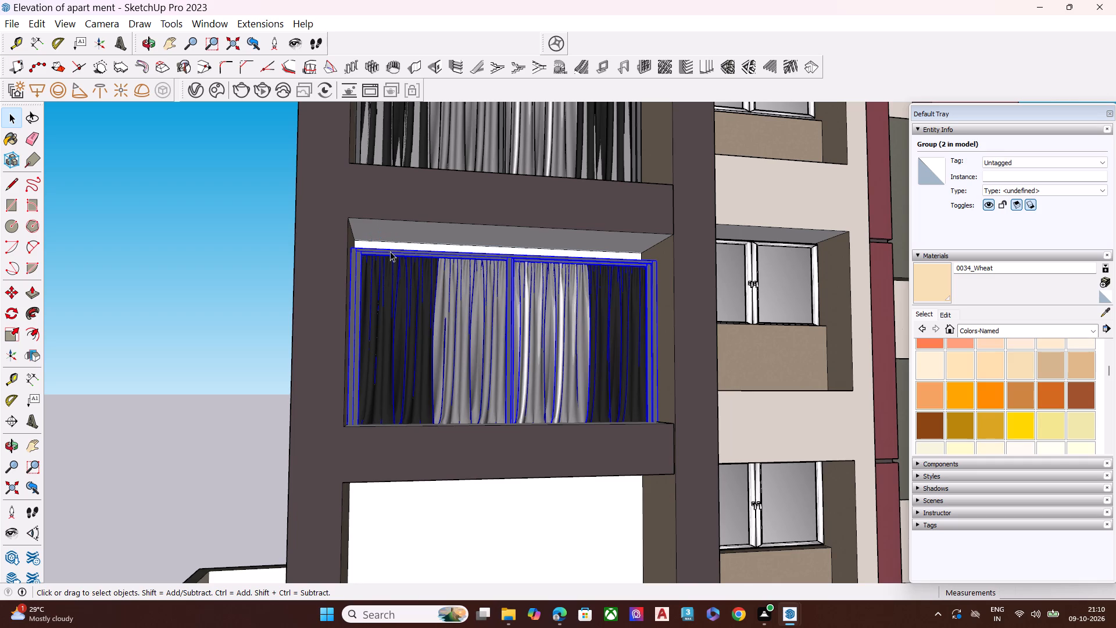
key(m)
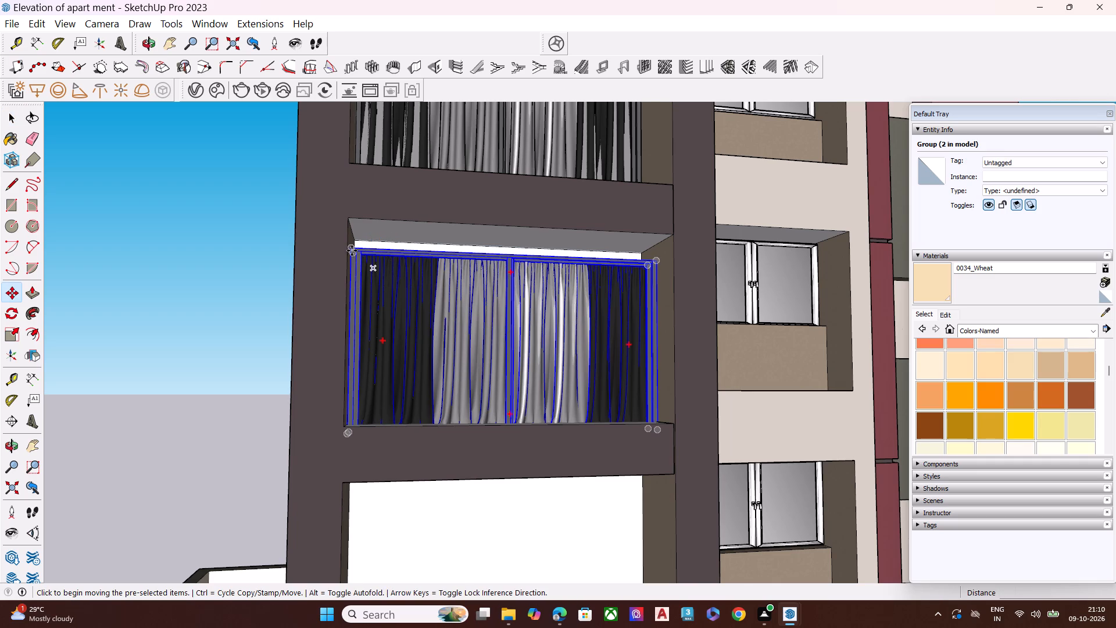
click(352, 251)
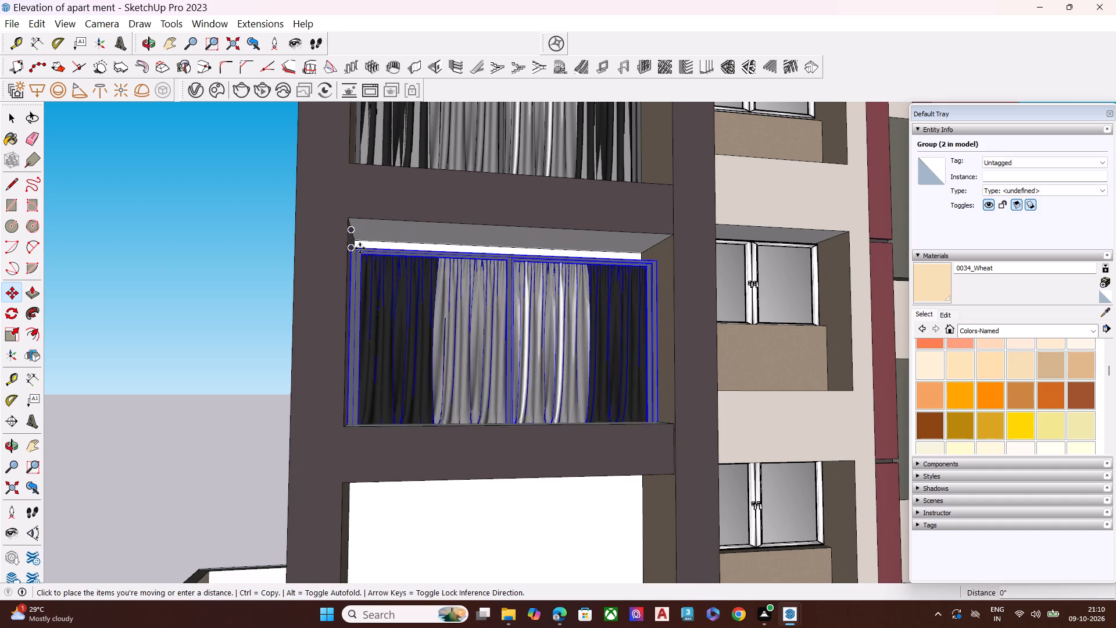
middle_drag(360, 249, 329, 338)
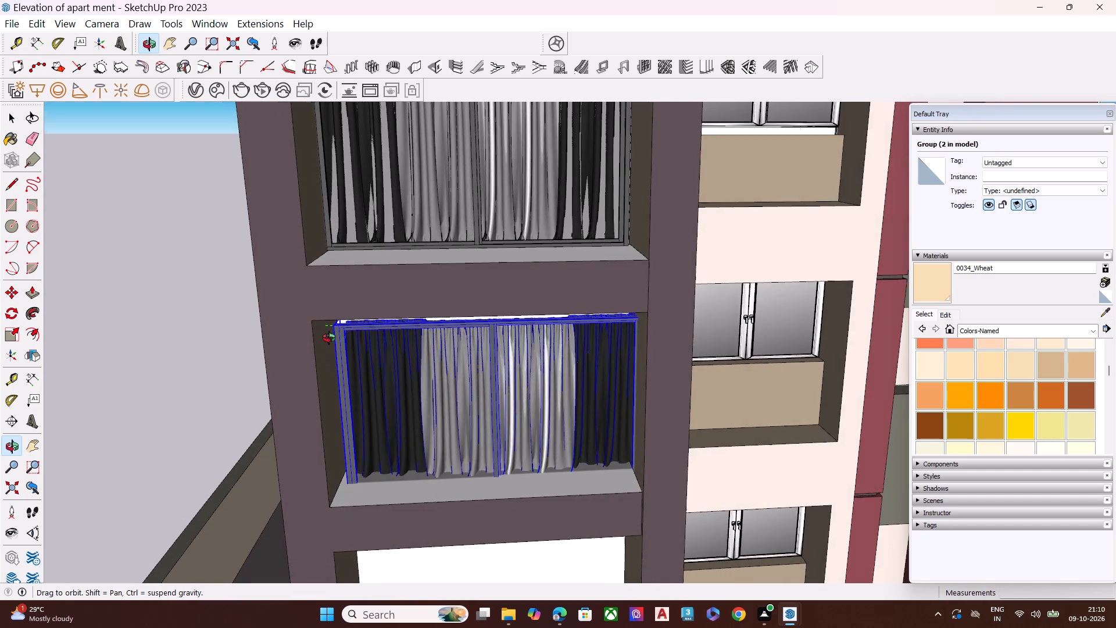
middle_drag(329, 338, 330, 334)
scroll(339, 317, up, 8)
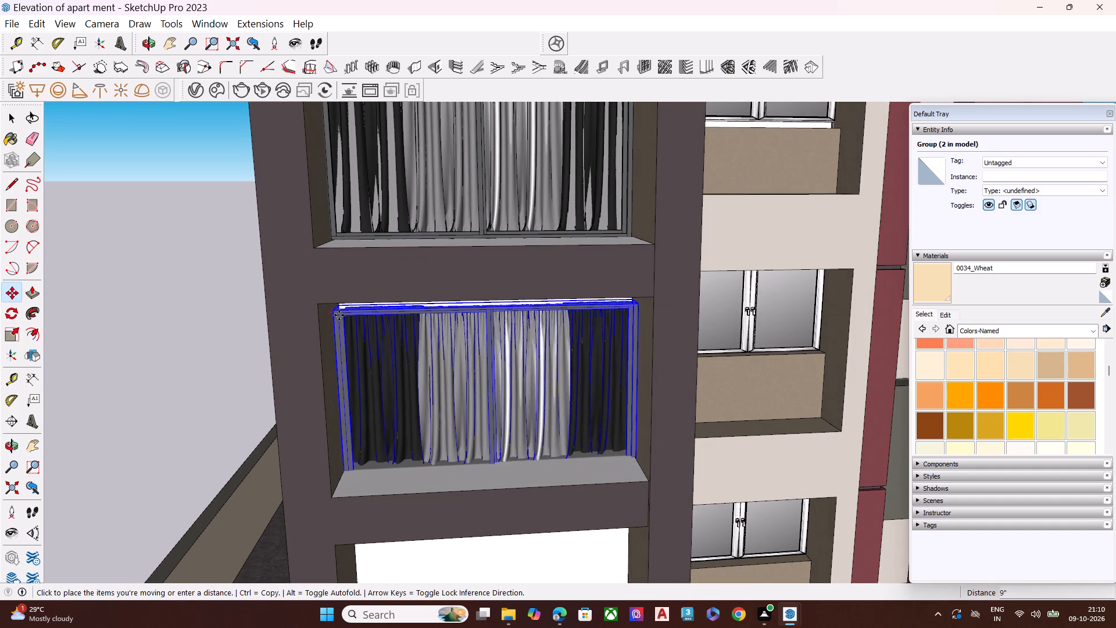
middle_drag(336, 305, 335, 269)
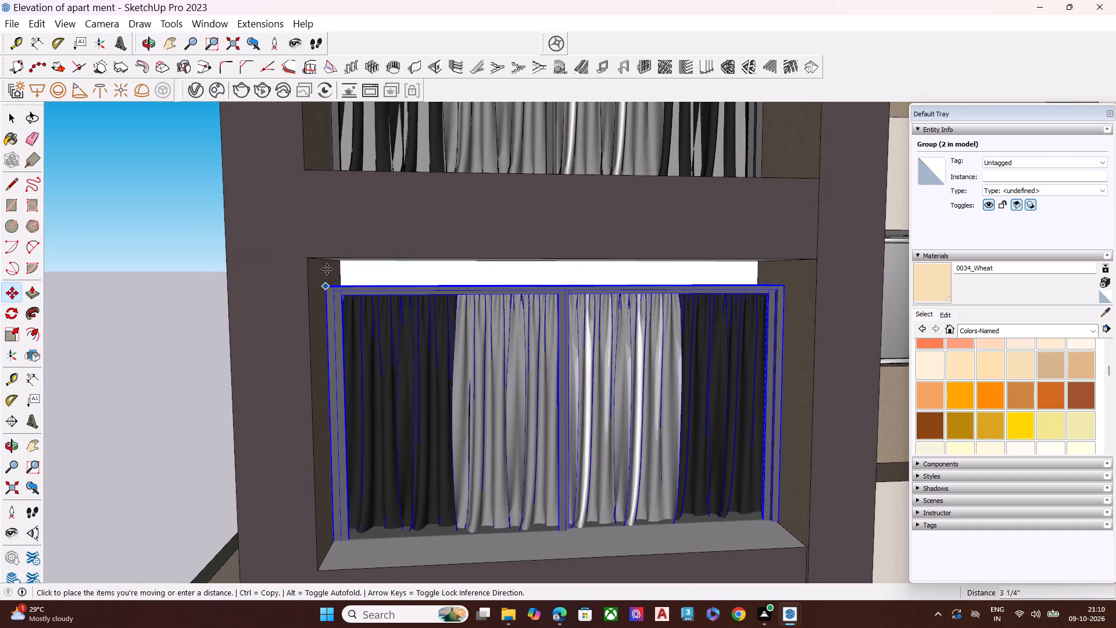
click(328, 252)
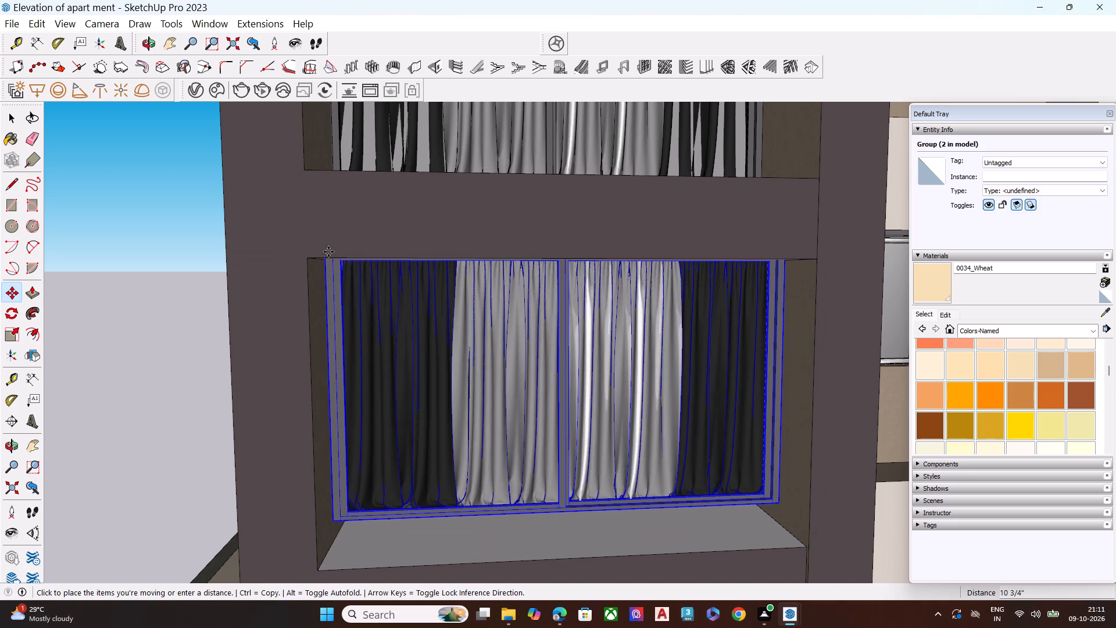
key(space)
Move the window-and-curtain copy down about 6 1/2" by its lower frame corner, onto the sill of the second opening.
scroll(449, 323, down, 7)
middle_drag(543, 389, 538, 384)
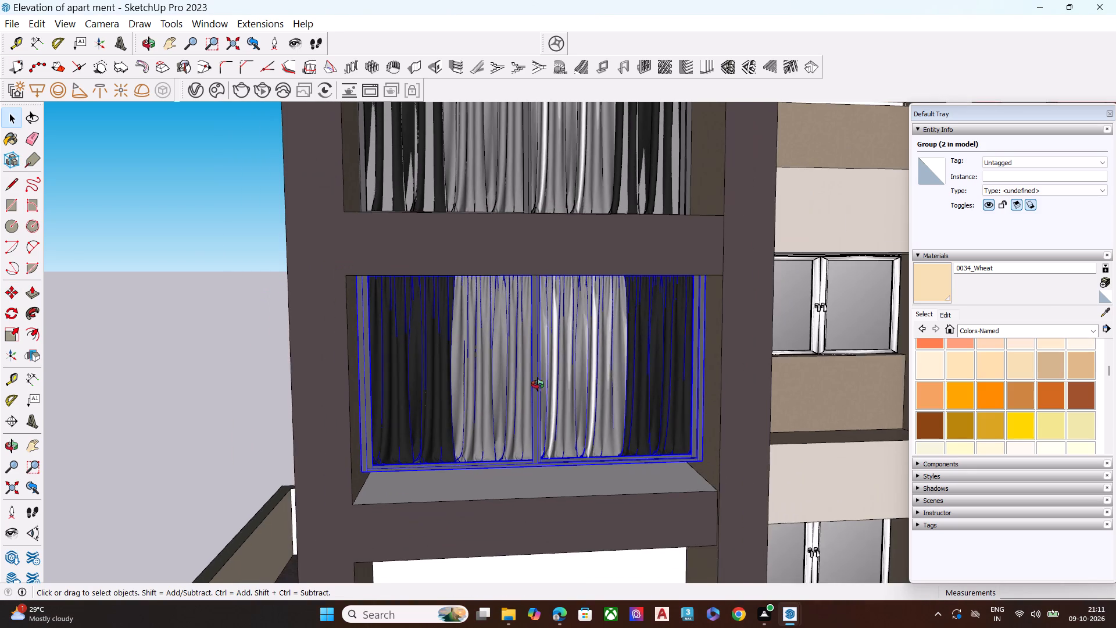
middle_drag(538, 384, 536, 324)
scroll(498, 306, up, 4)
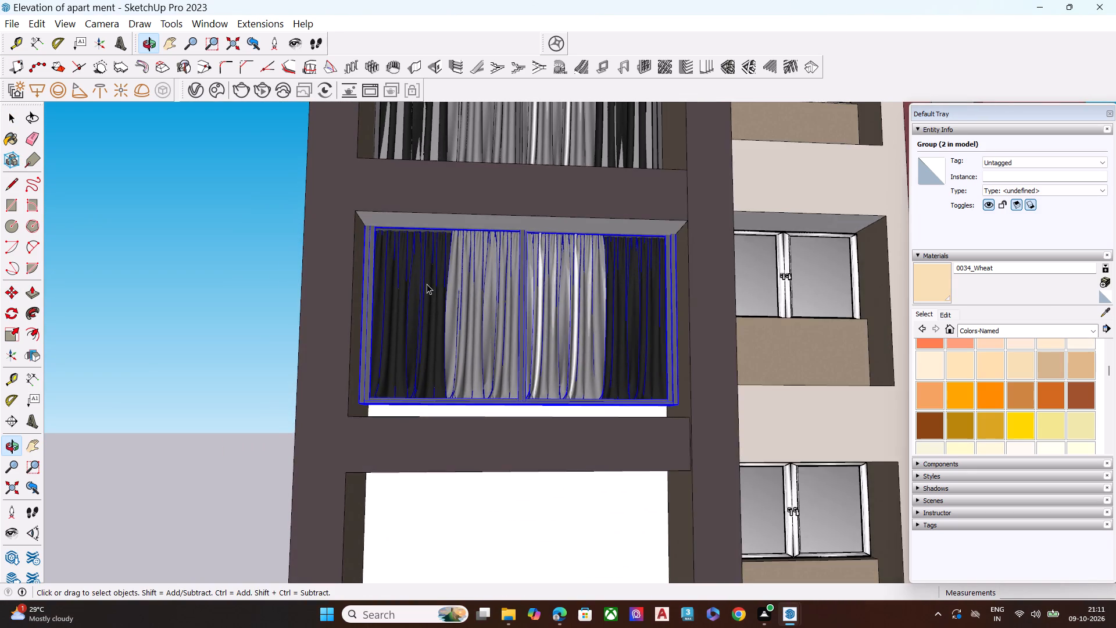
key(m)
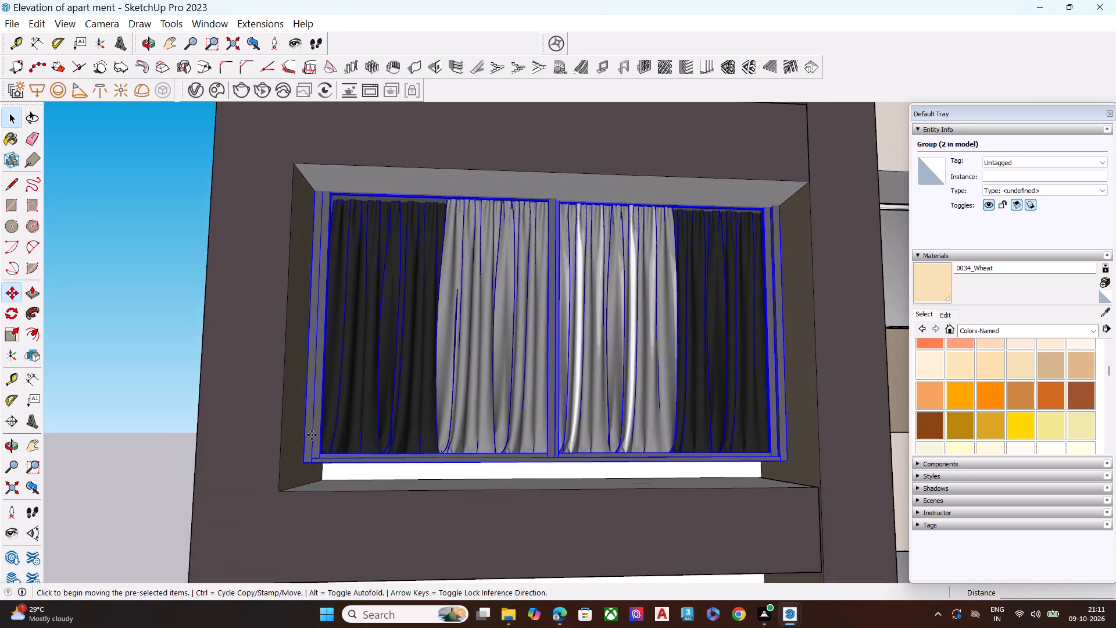
click(300, 463)
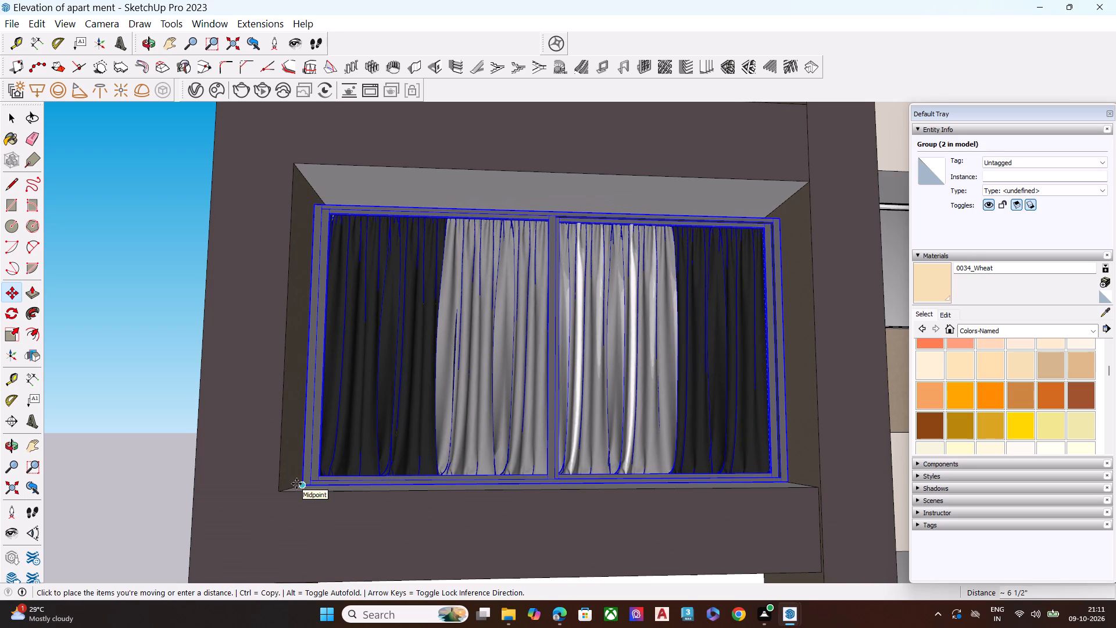
click(296, 481)
key(space)
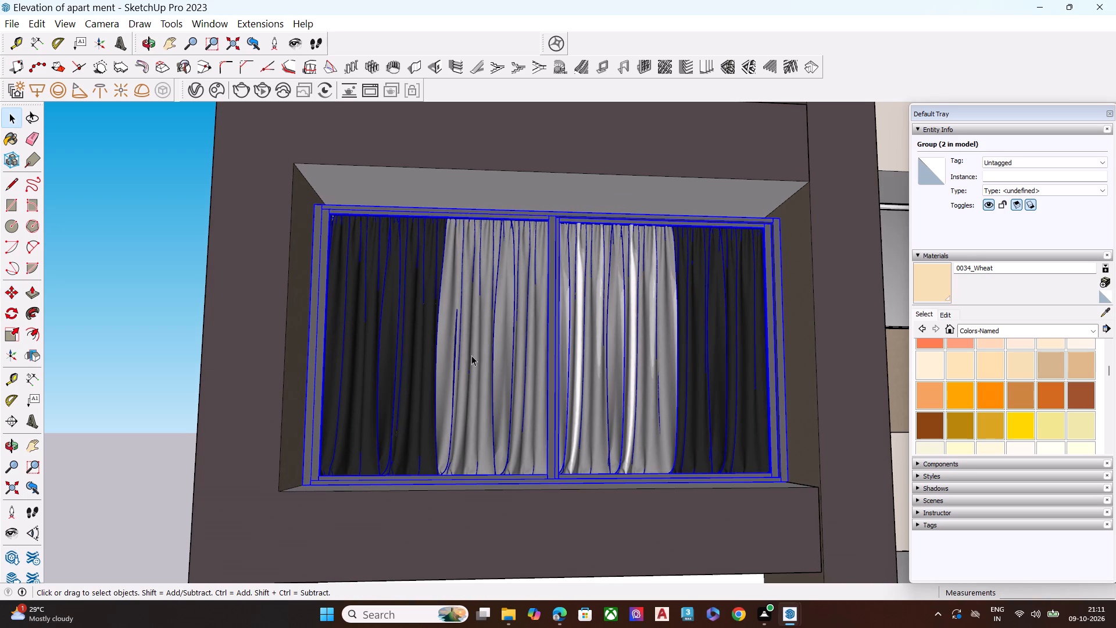
Stretch the height of the second opening's window-and-curtain copy by about 1.05 from its top edge, up to the opening's ceiling.
scroll(541, 219, up, 1)
key(s)
middle_drag(558, 227, 593, 279)
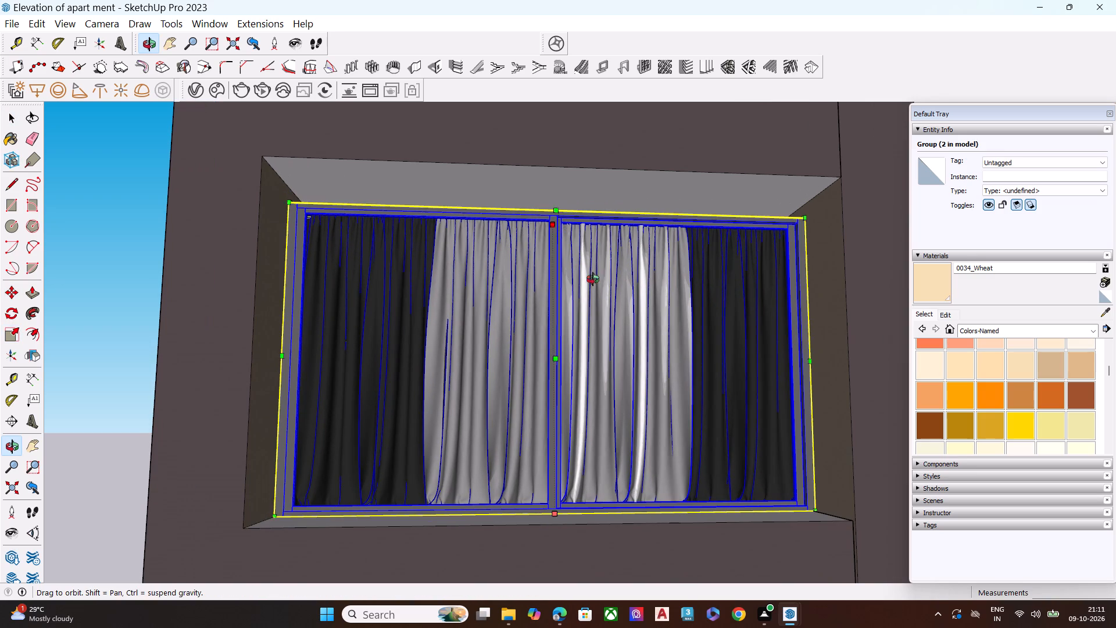
middle_drag(593, 279, 608, 295)
scroll(570, 252, up, 8)
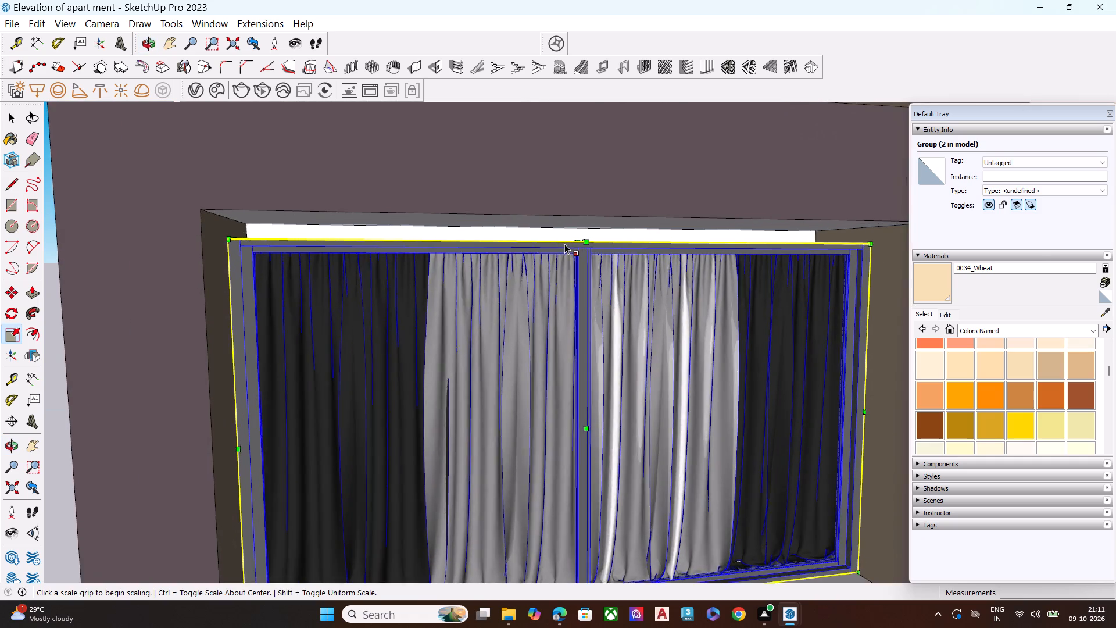
scroll(564, 244, up, 3)
click(585, 238)
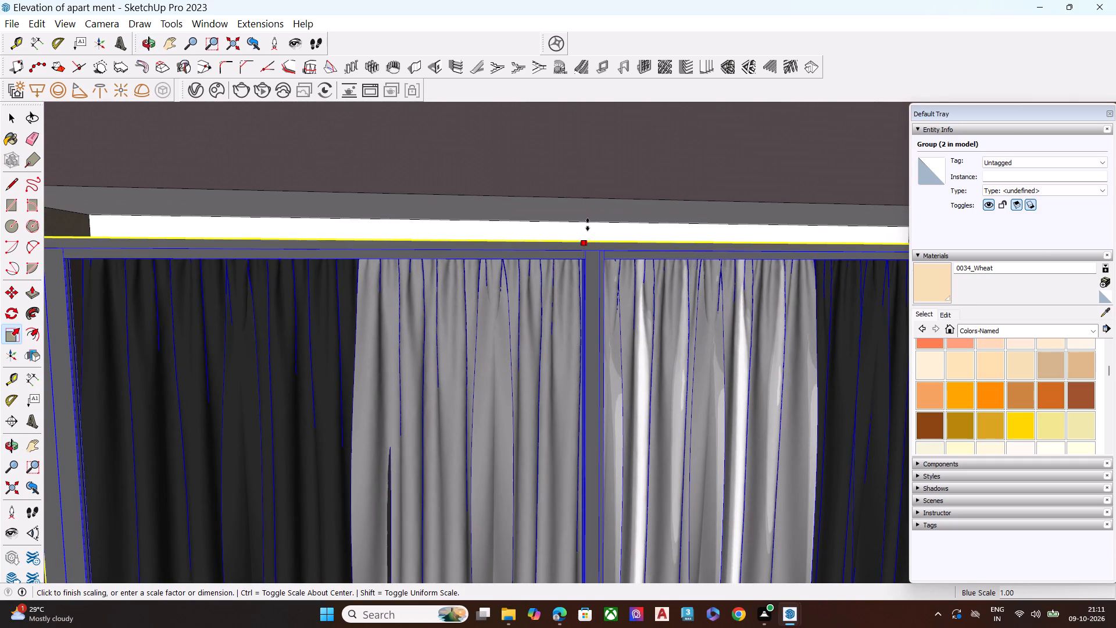
click(592, 215)
key(space)
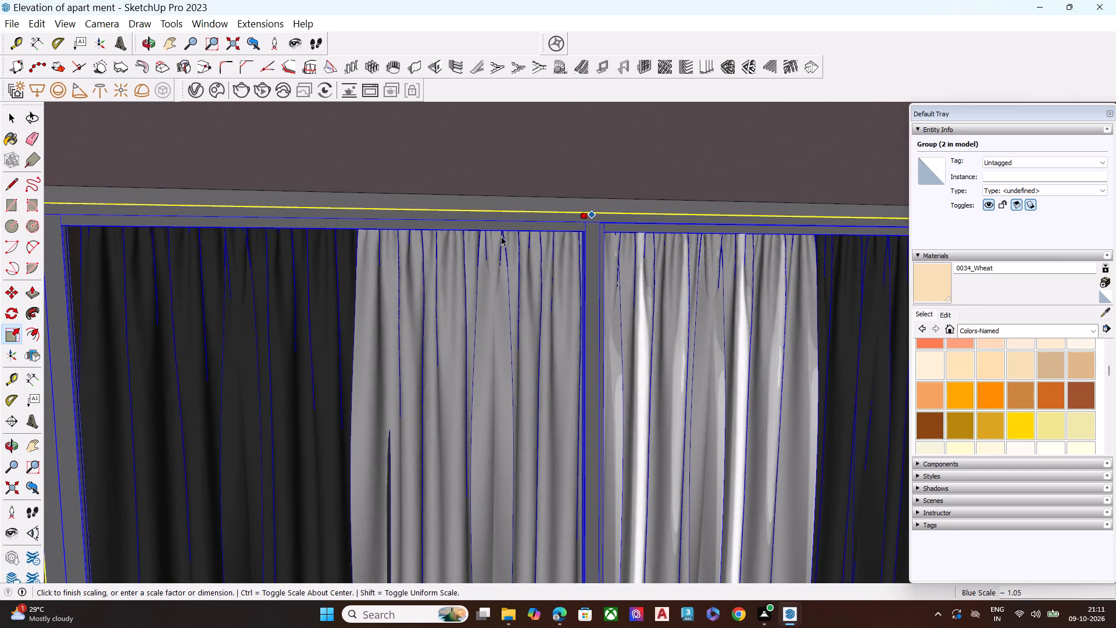
scroll(501, 236, down, 8)
scroll(553, 210, down, 18)
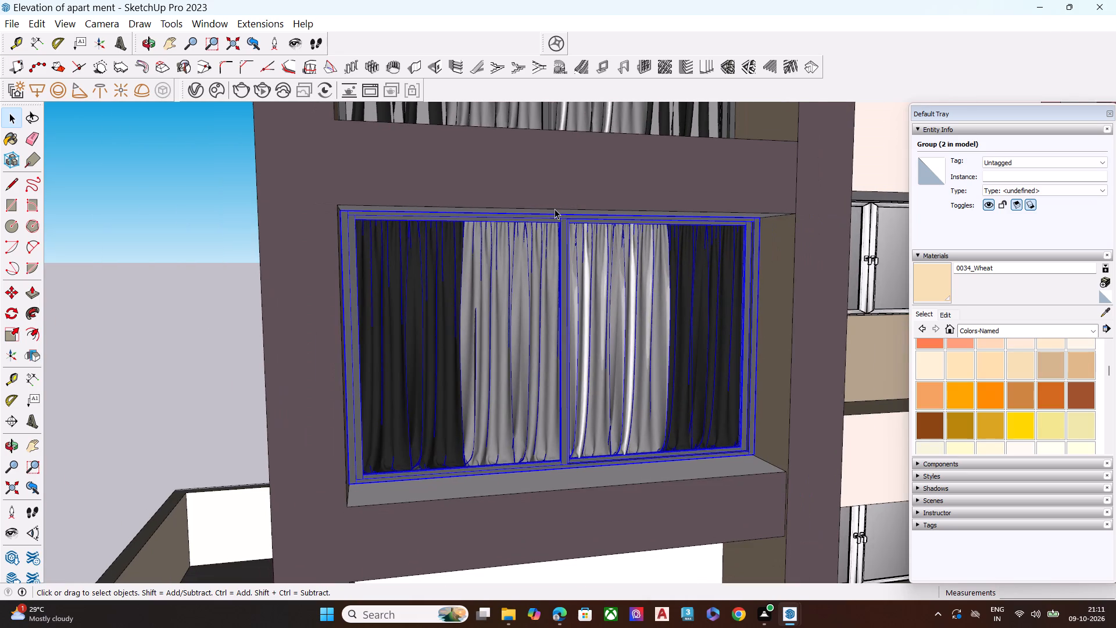
click(174, 227)
Copy the second opening's window-and-curtain group down about 10' 6 1/4" into the third opening of the dark-framed bay.
scroll(397, 191, down, 4)
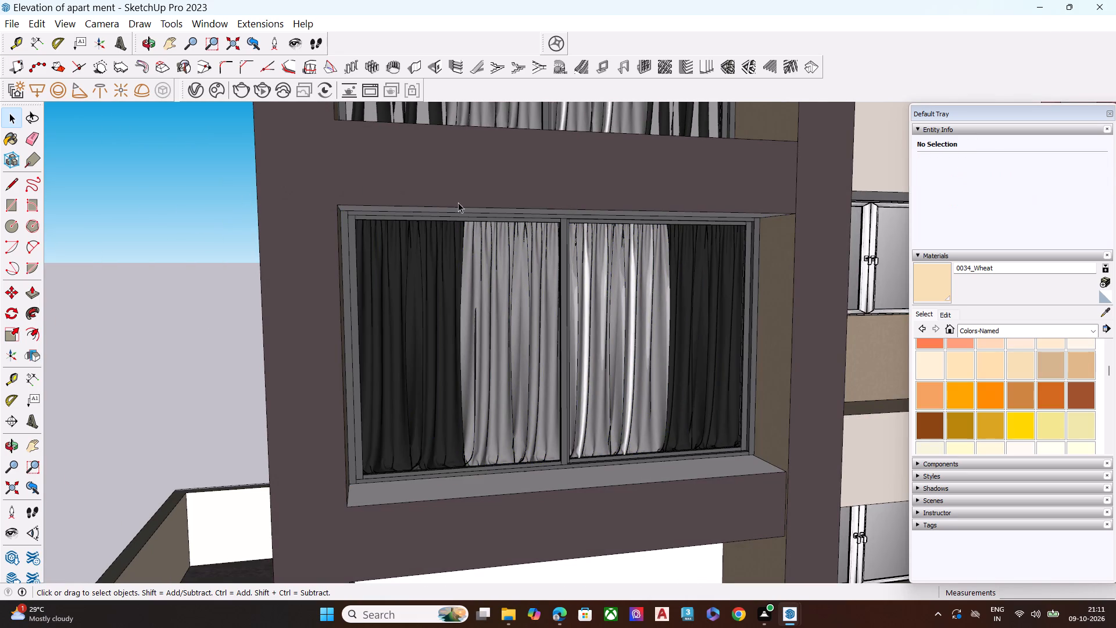
scroll(458, 202, down, 3)
scroll(578, 374, down, 10)
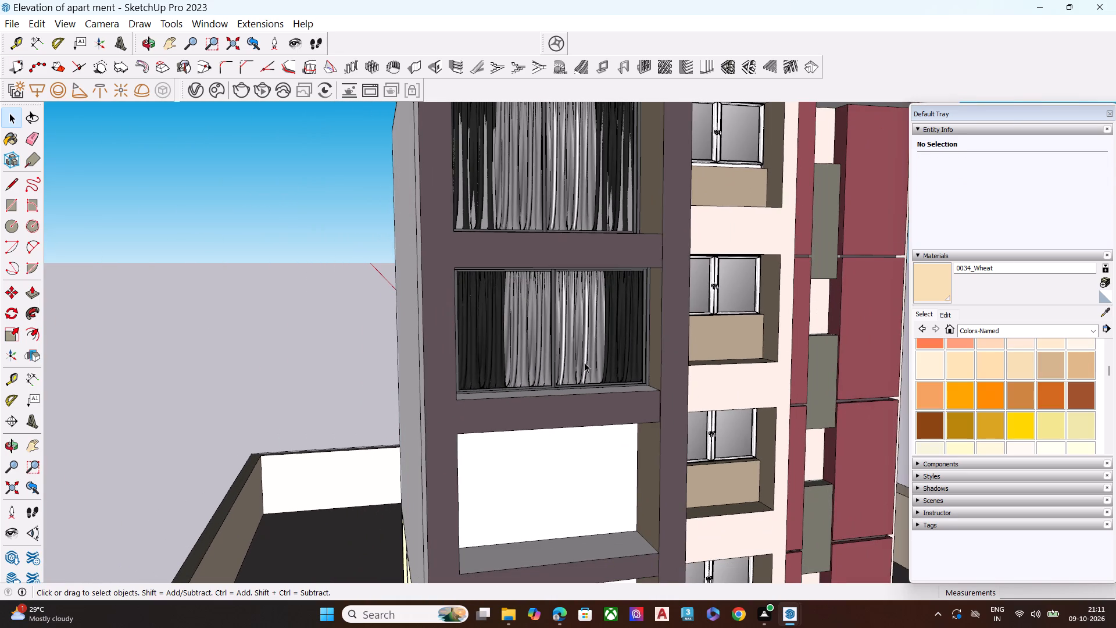
scroll(584, 362, down, 6)
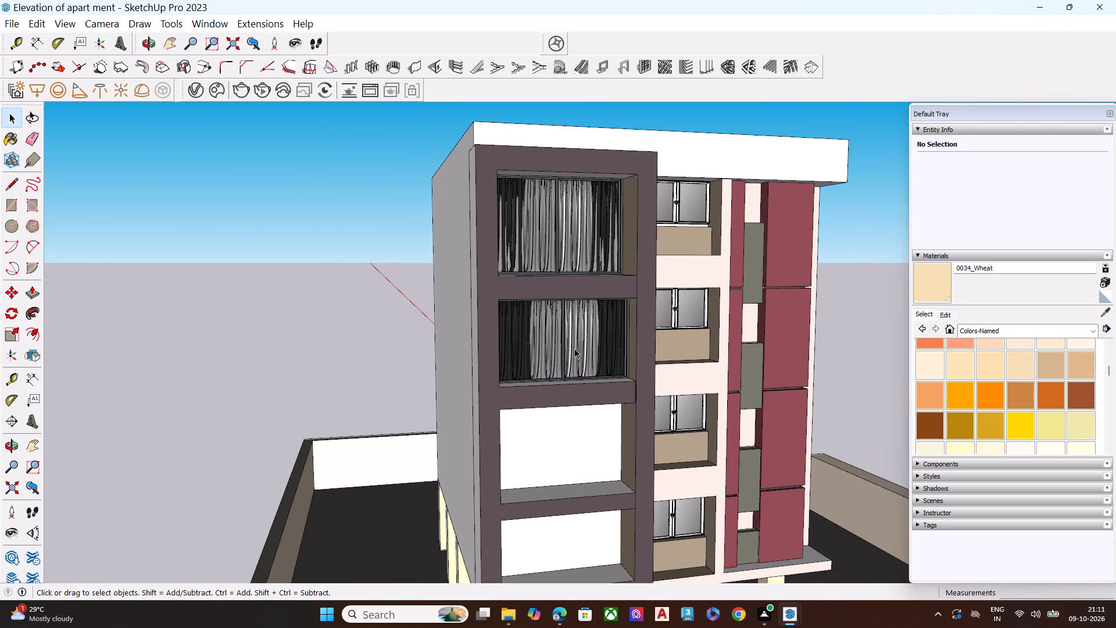
scroll(574, 348, down, 5)
middle_drag(726, 435, 583, 458)
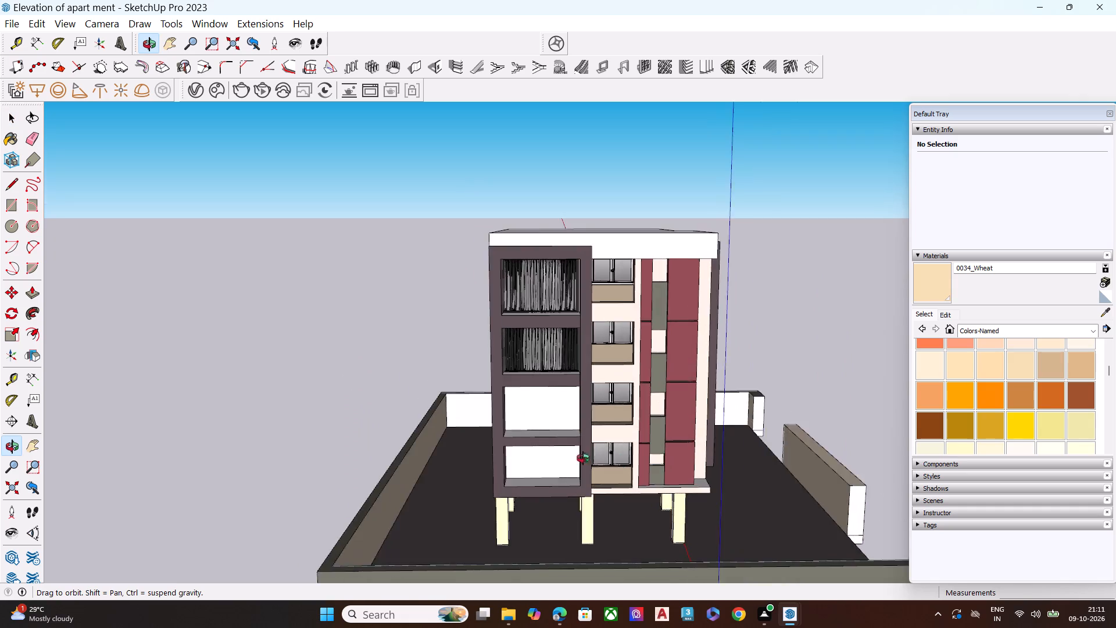
middle_drag(583, 458, 453, 436)
scroll(457, 438, up, 2)
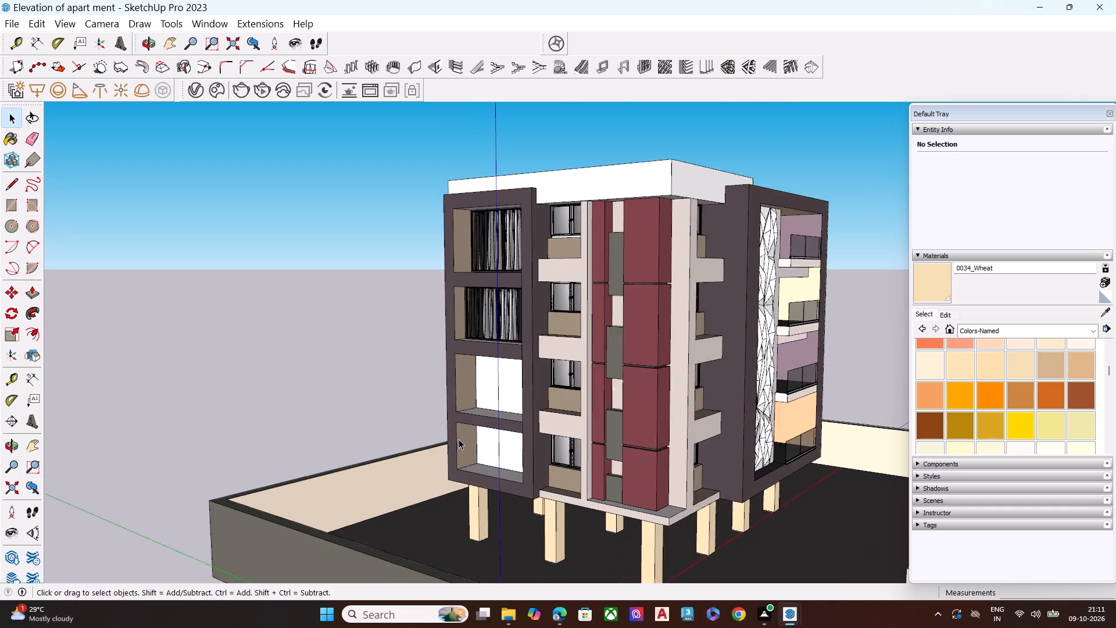
scroll(459, 439, up, 2)
scroll(474, 301, up, 7)
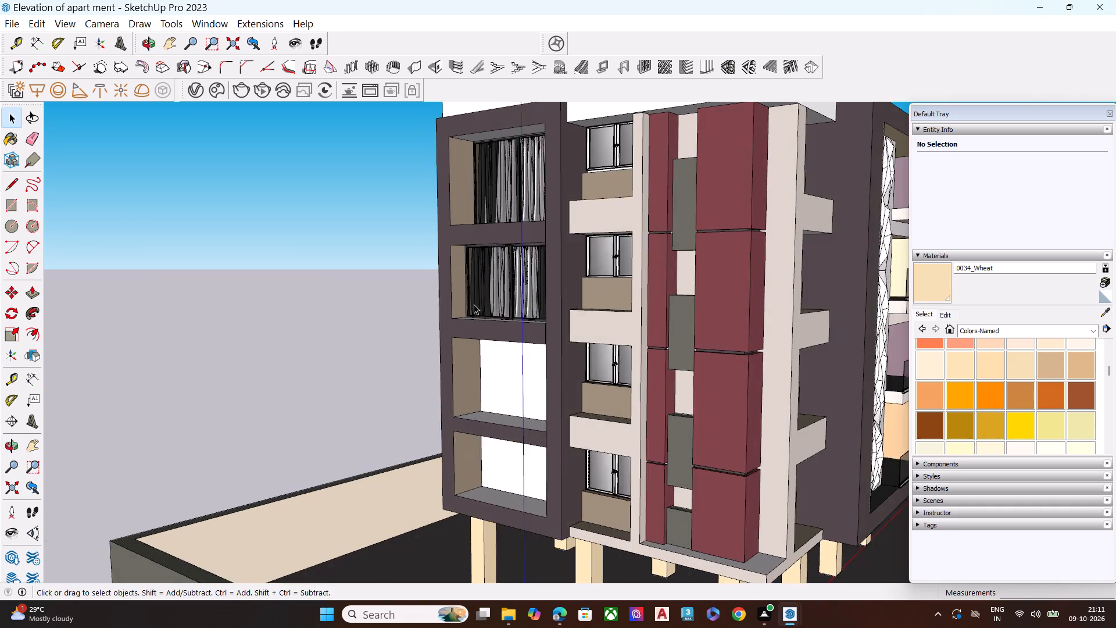
key(m)
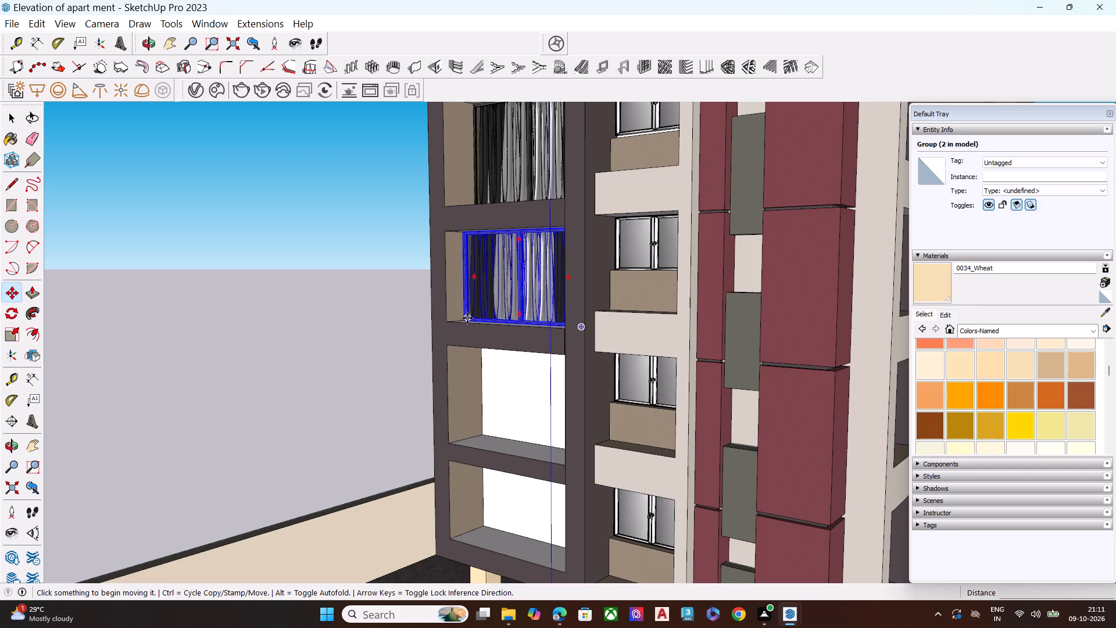
click(467, 318)
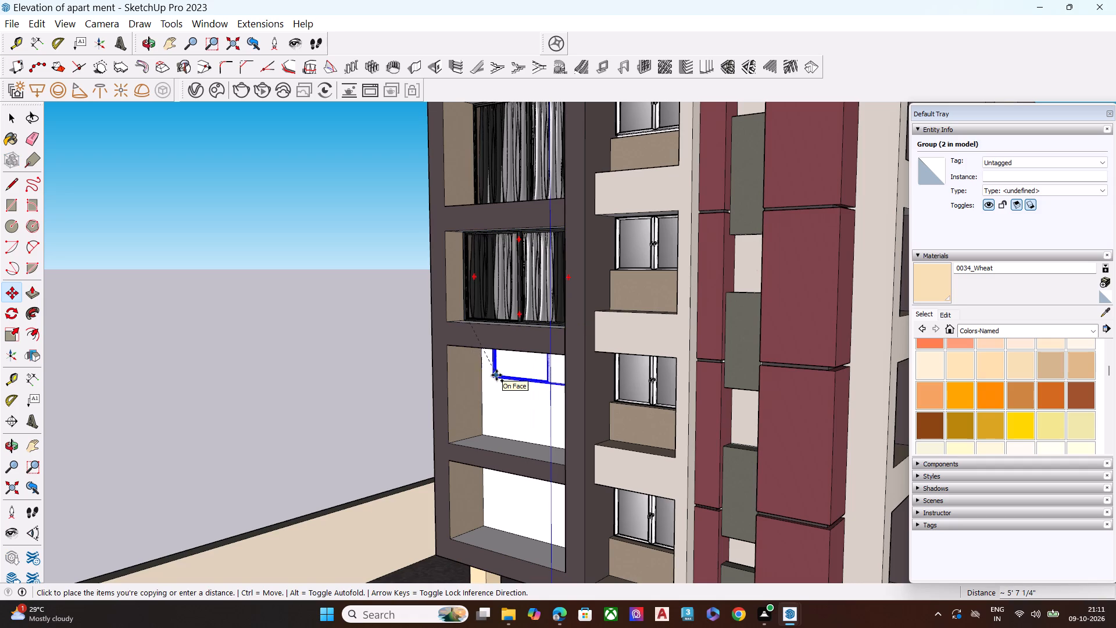
click(472, 436)
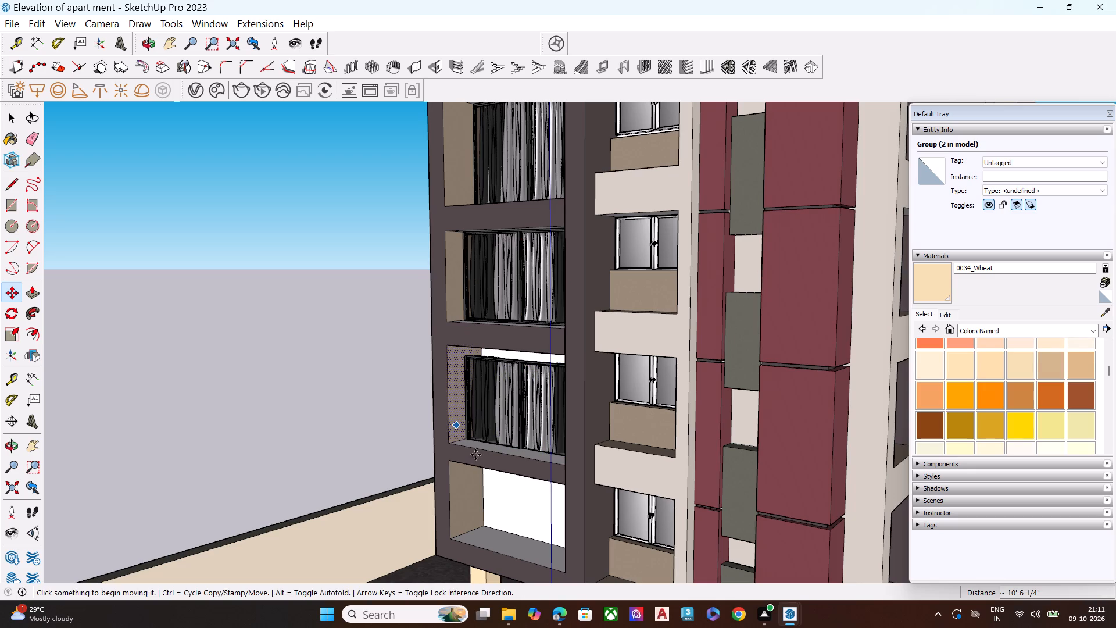
Copy the third opening's window-and-curtain group down about 8' 4" by its lower frame corner, into the lowest opening.
scroll(471, 401, down, 7)
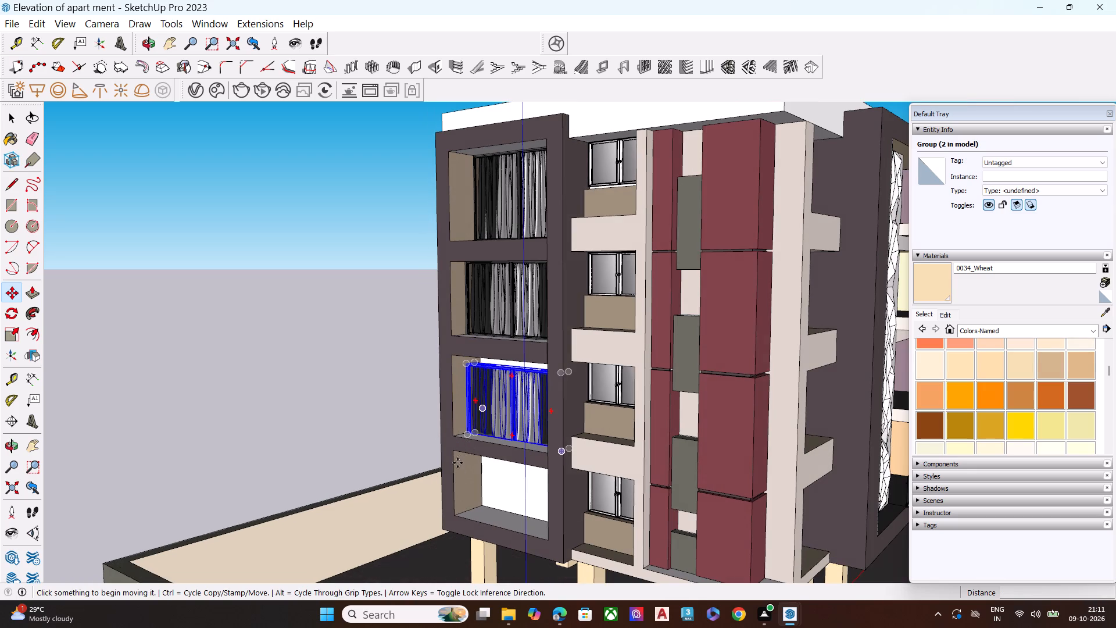
middle_drag(468, 491, 462, 444)
scroll(465, 445, up, 7)
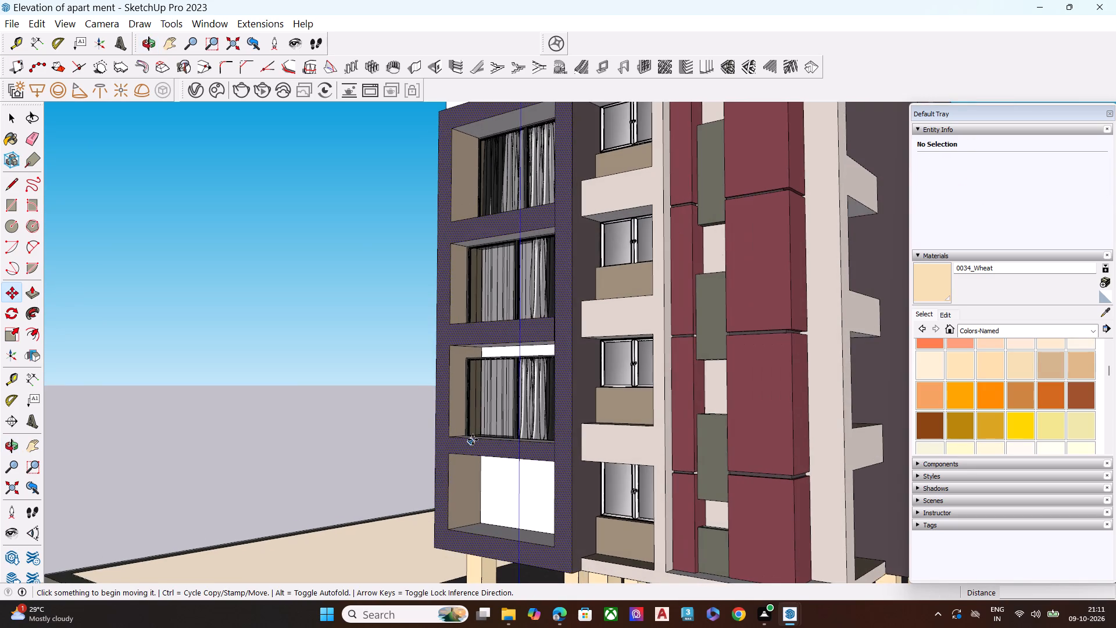
scroll(473, 440, up, 1)
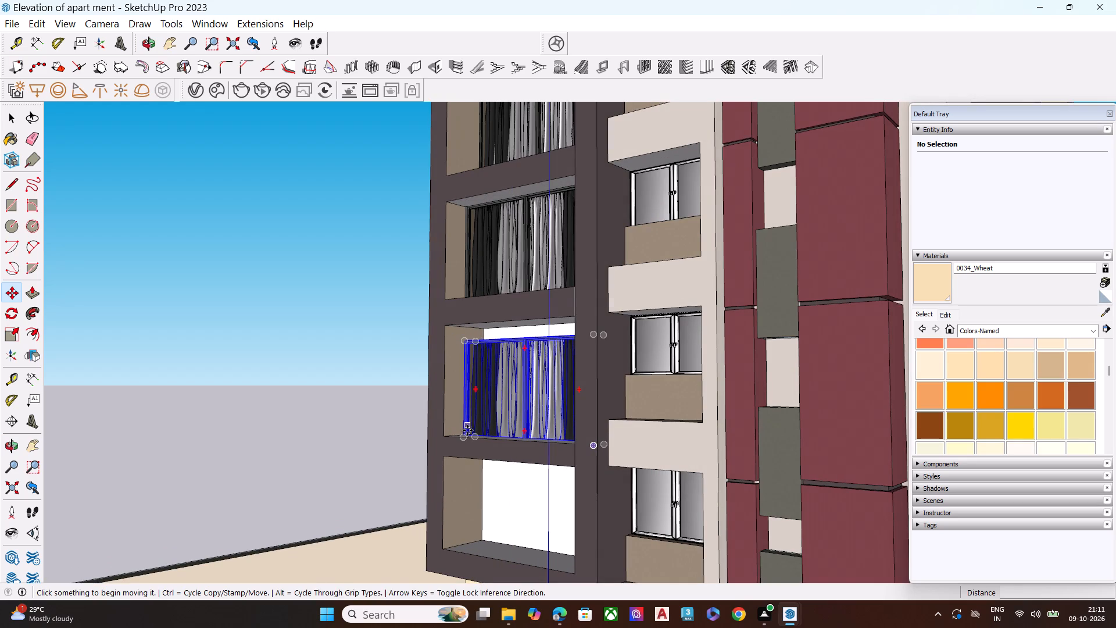
click(467, 433)
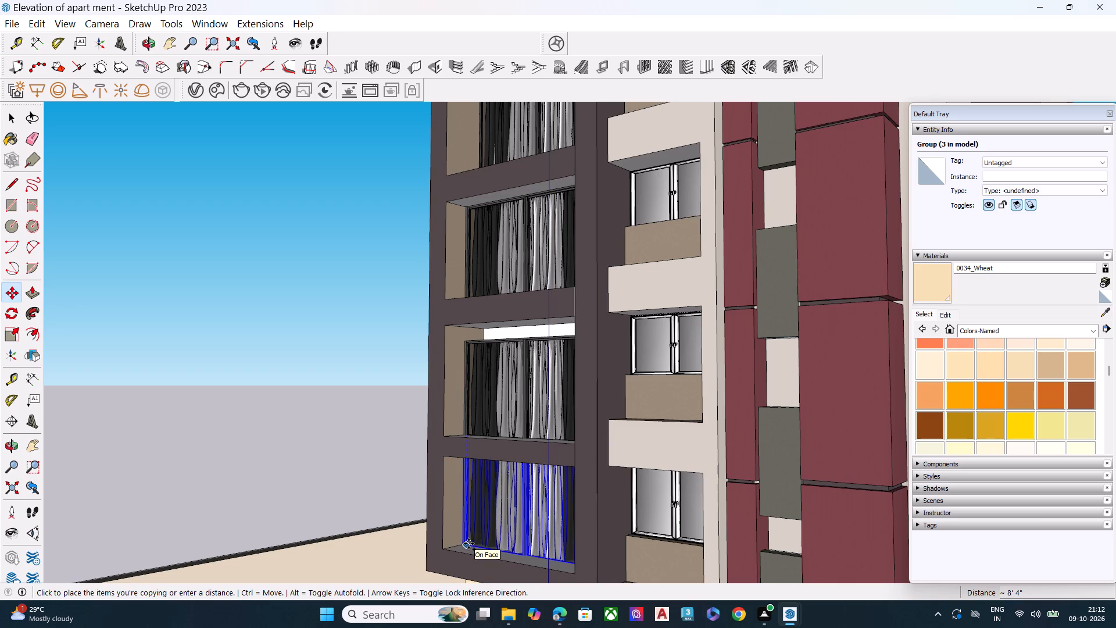
click(468, 544)
key(space)
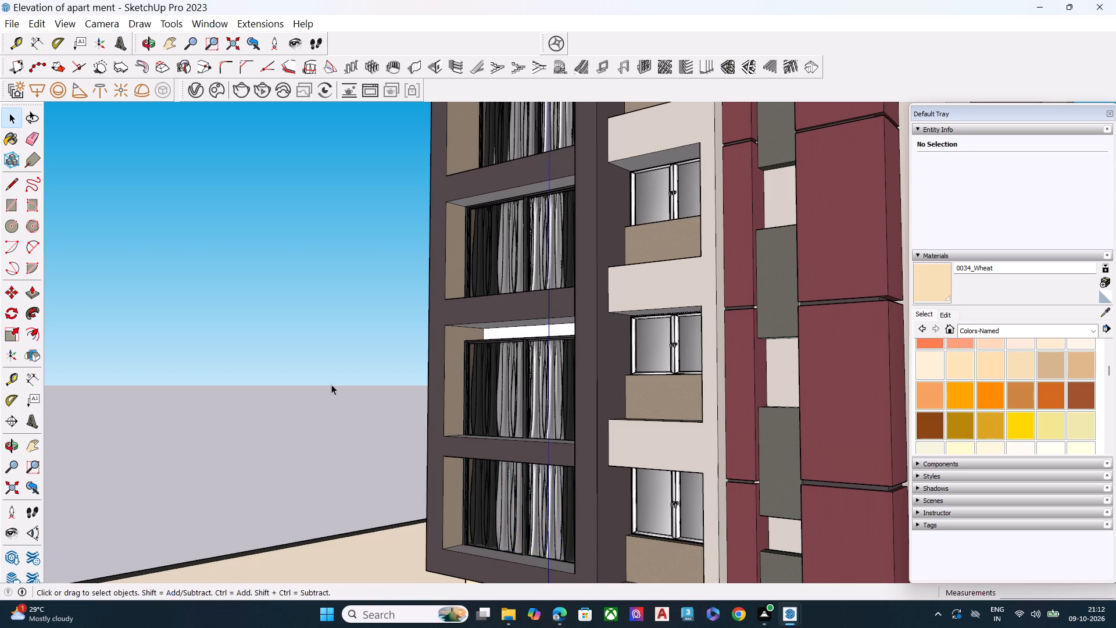
Stretch the height of the third opening's window-and-curtain copy by about 1.14 from its top edge, up to the opening's ceiling.
middle_drag(321, 372, 530, 379)
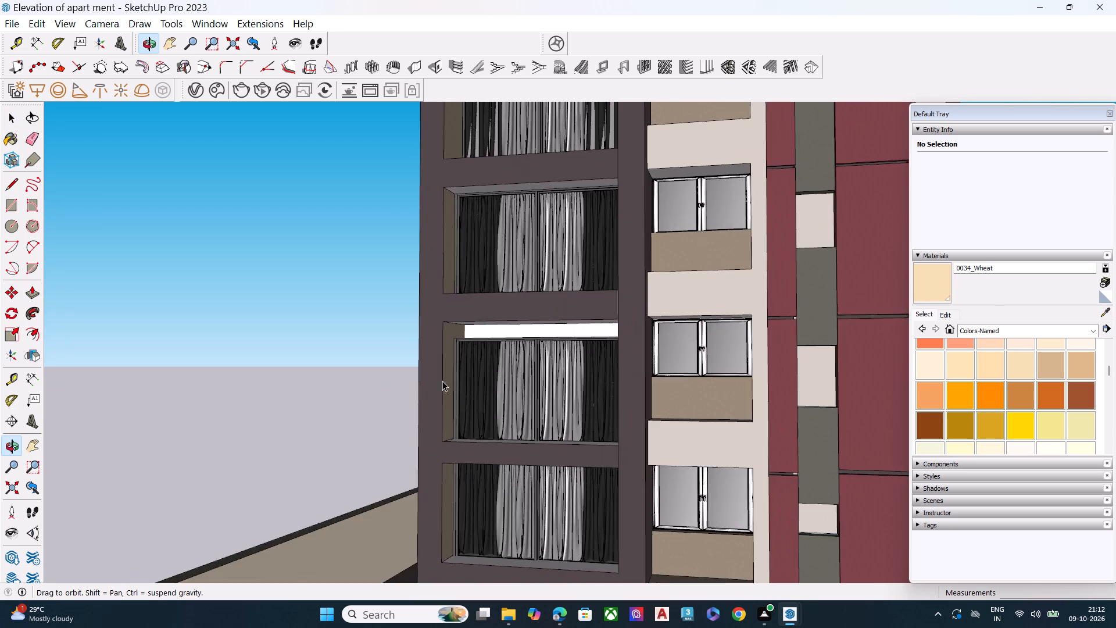
click(502, 377)
key(s)
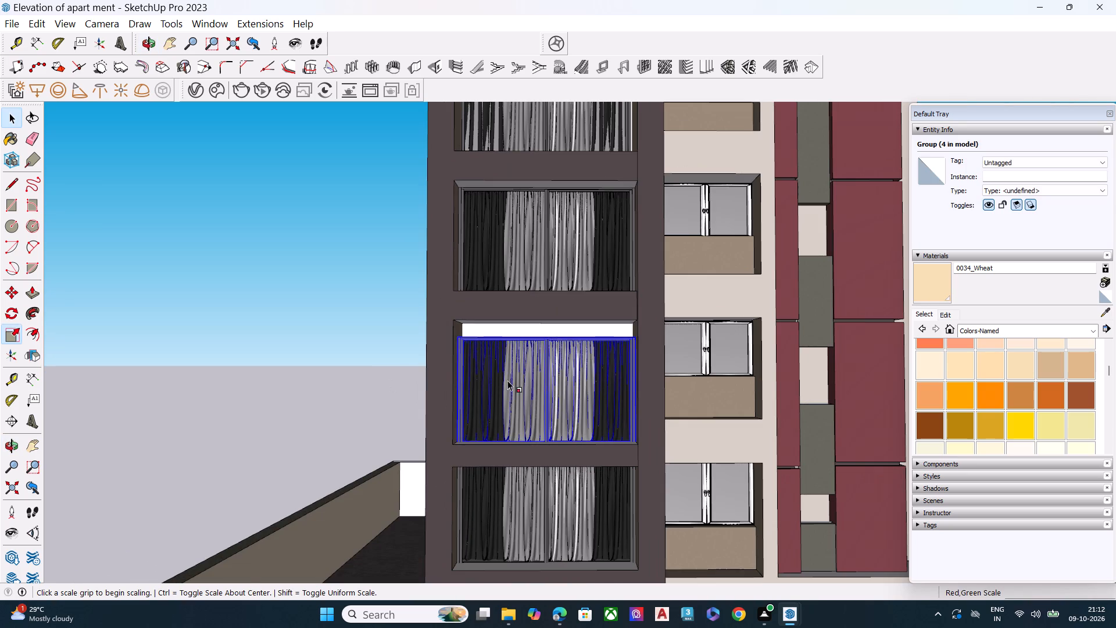
scroll(553, 325, up, 18)
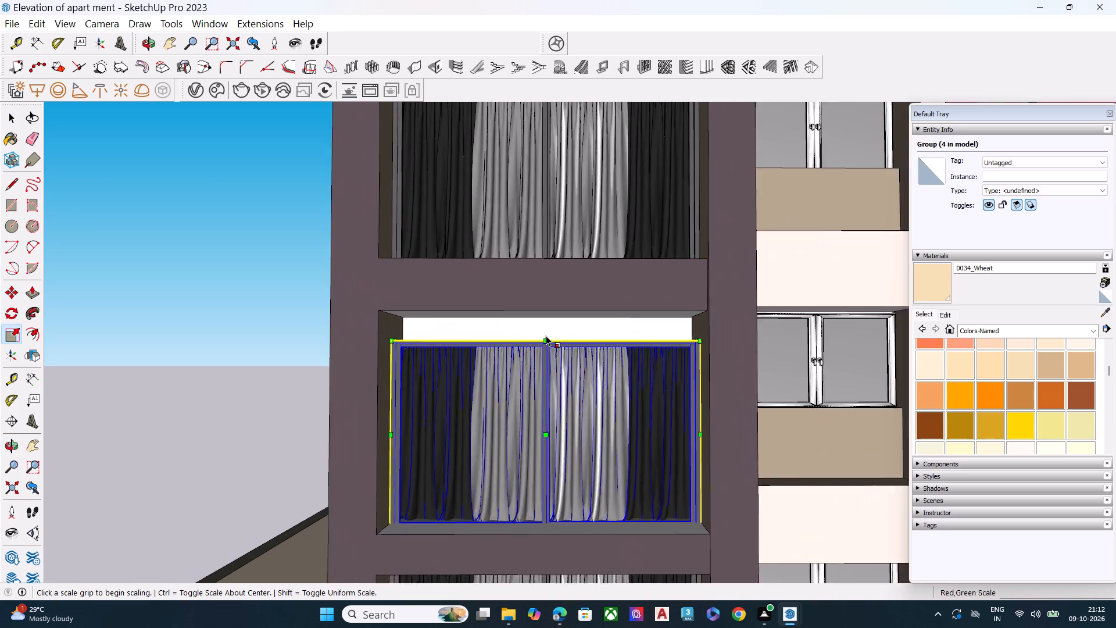
scroll(546, 336, up, 5)
scroll(546, 336, down, 1)
scroll(546, 336, up, 5)
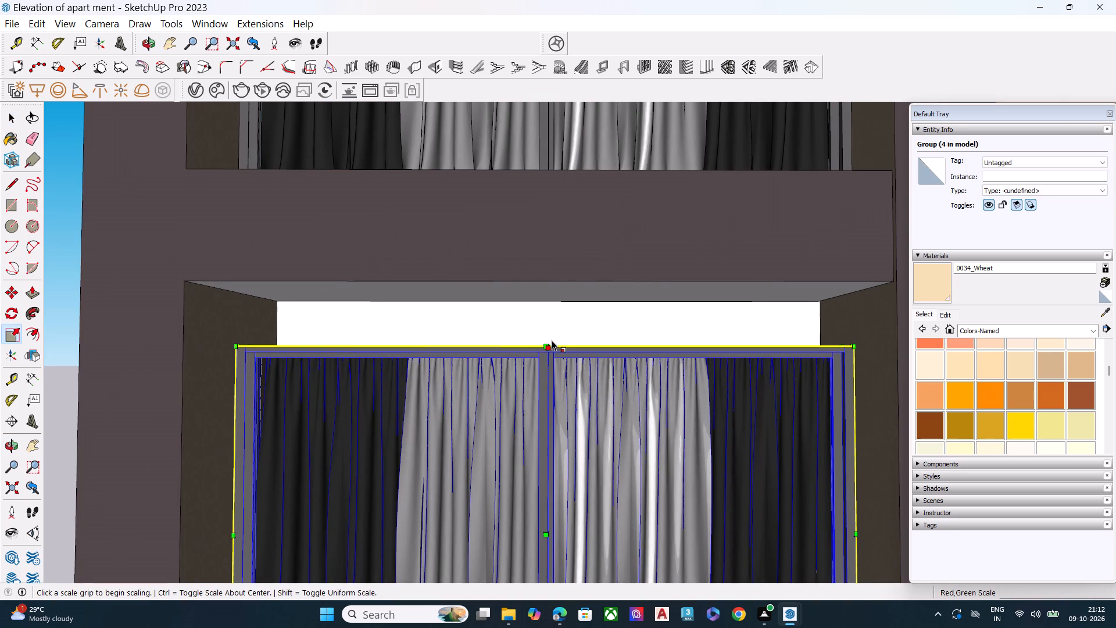
middle_drag(552, 342, 541, 383)
scroll(551, 355, up, 7)
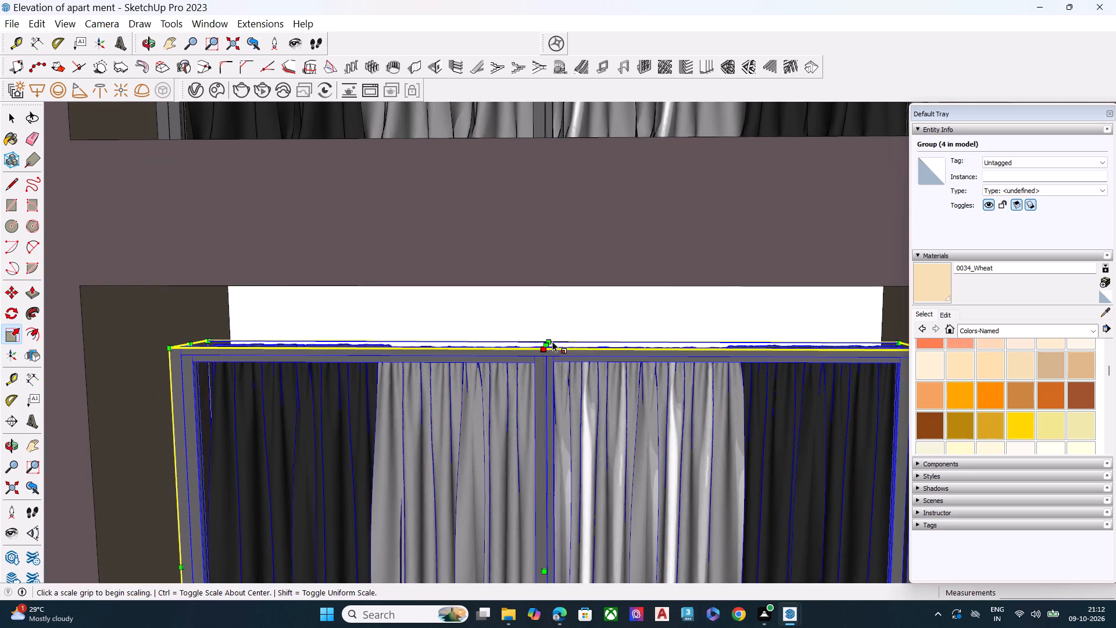
click(546, 341)
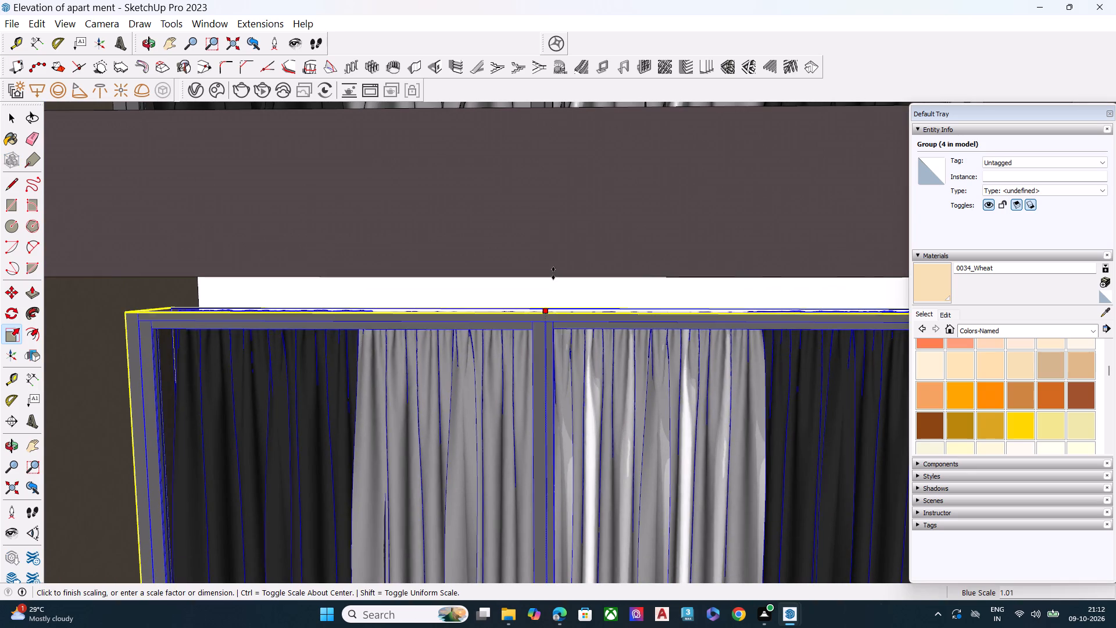
middle_drag(560, 284, 550, 231)
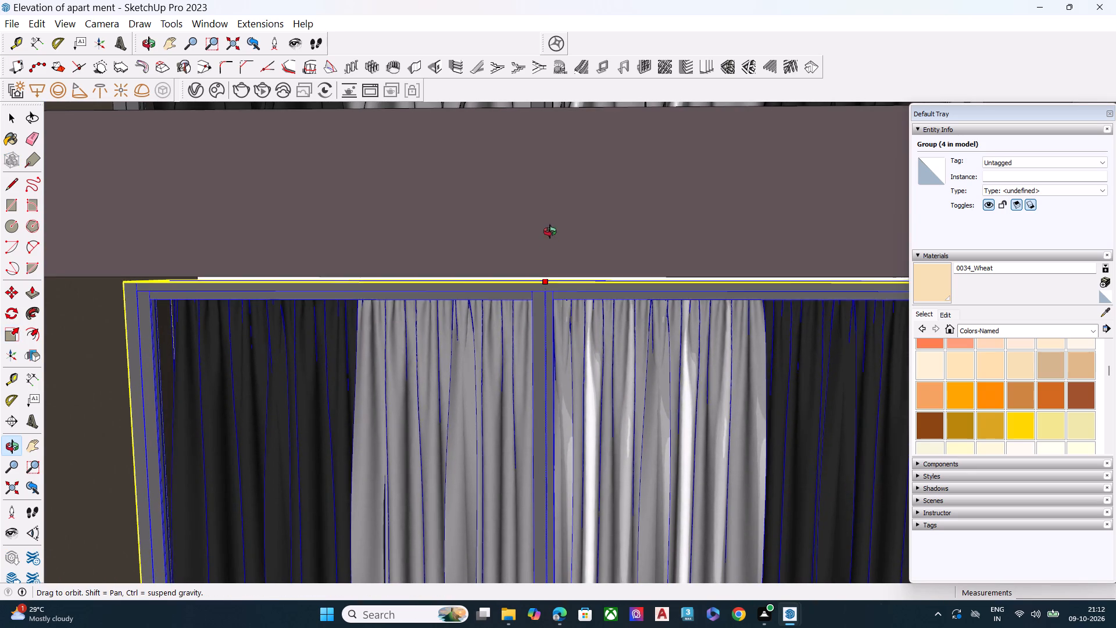
middle_drag(550, 231, 553, 219)
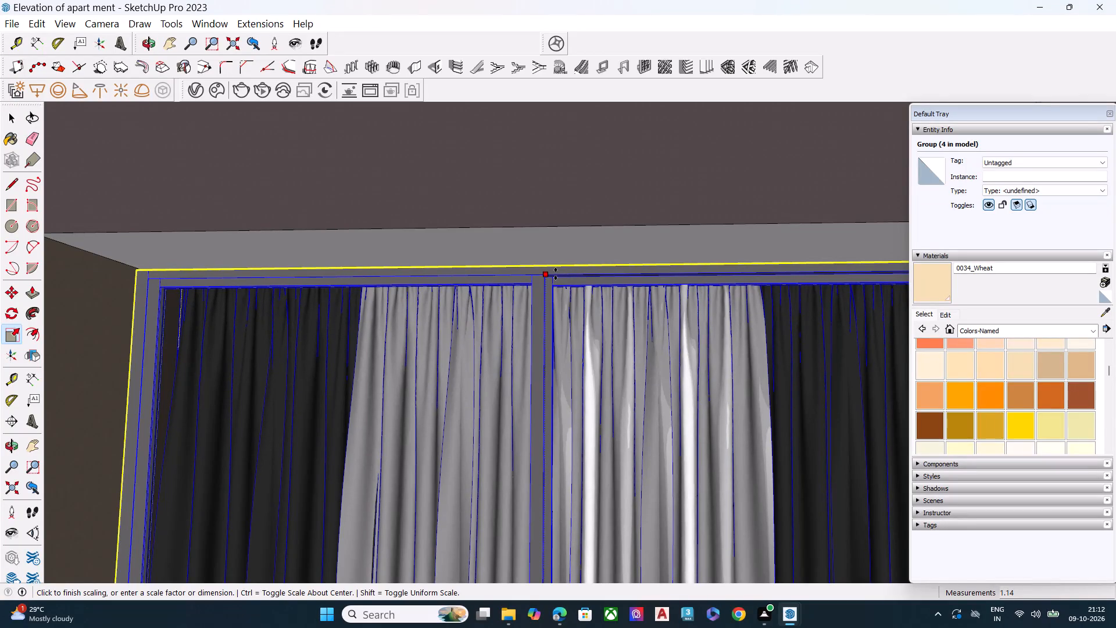
click(556, 274)
key(space)
scroll(480, 285, down, 8)
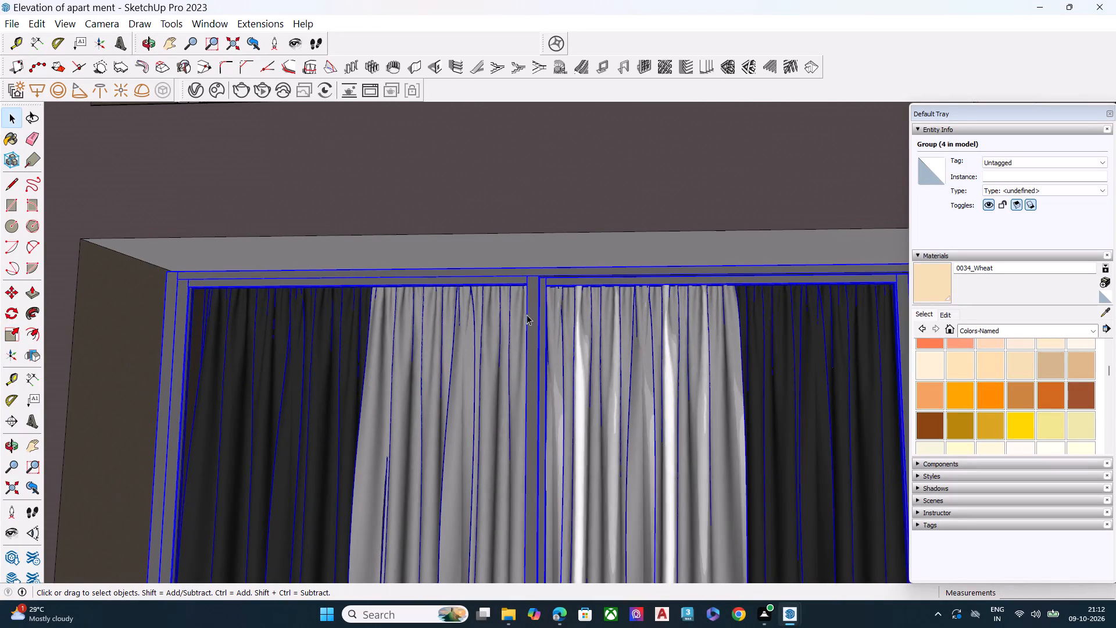
scroll(531, 312, down, 18)
scroll(602, 322, down, 14)
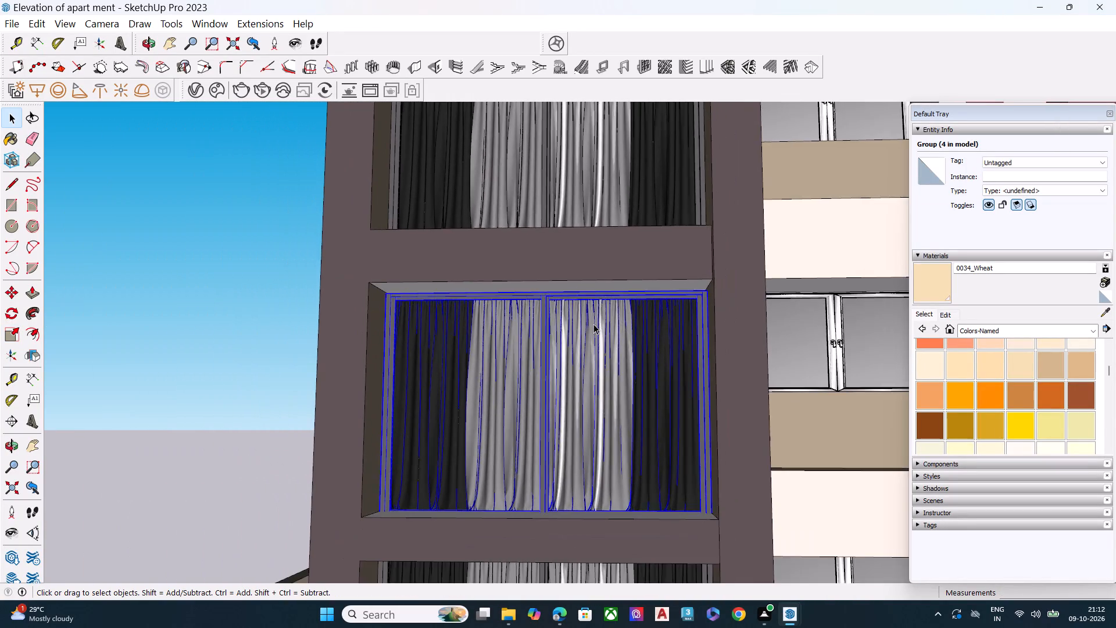
scroll(593, 324, down, 3)
click(237, 340)
Move the second opening's window-and-curtain group about 8 1/2" along the red axis, deeper into its opening in the dark-framed bay.
scroll(289, 320, down, 7)
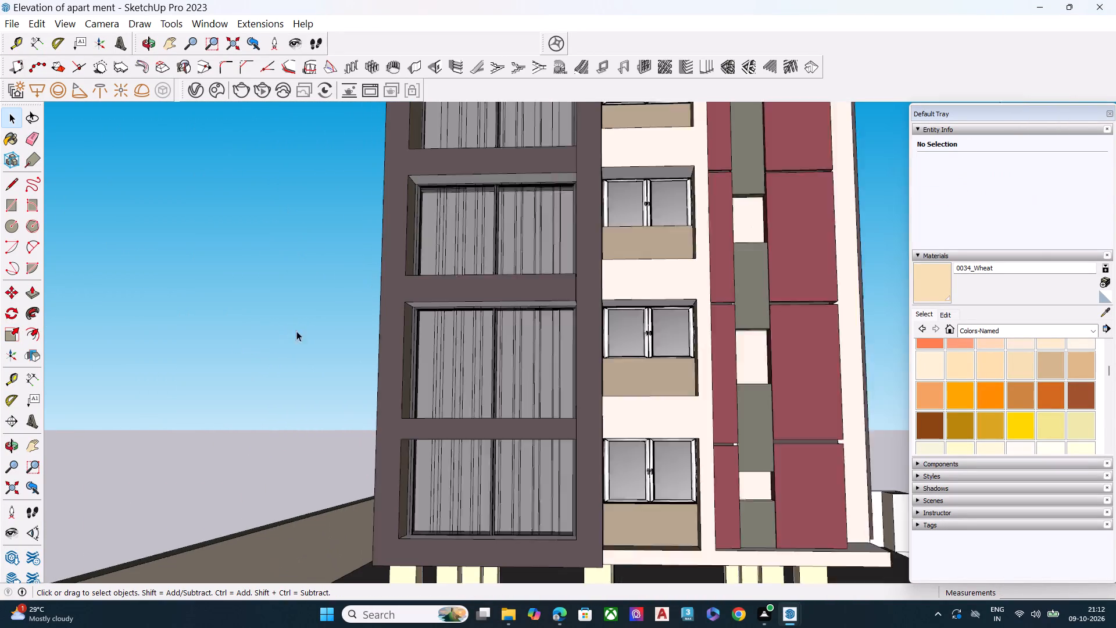
middle_drag(585, 345, 505, 404)
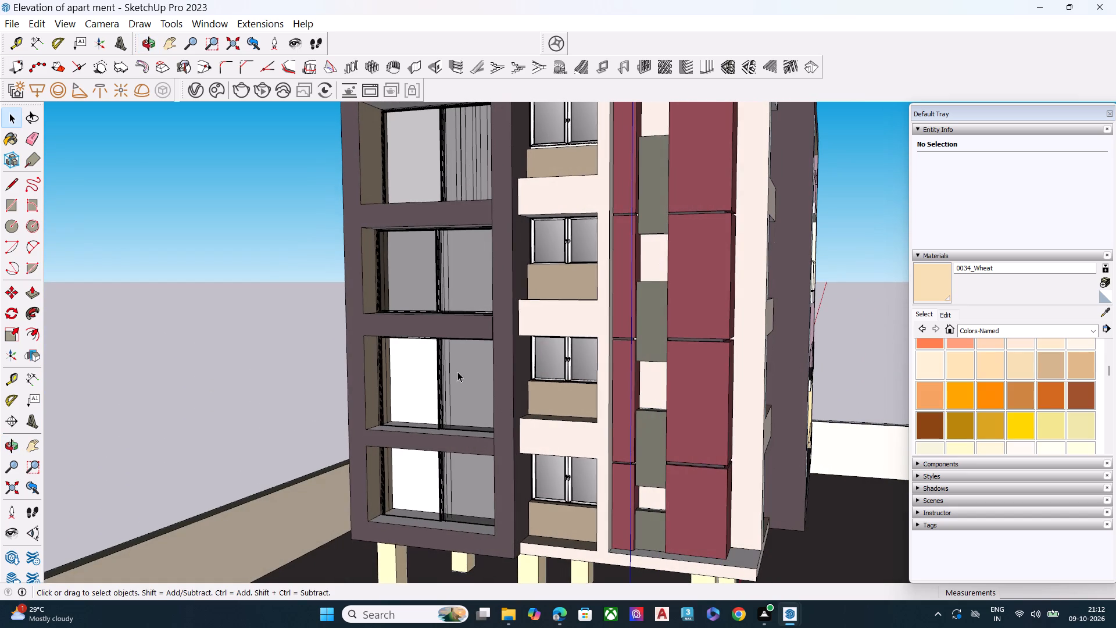
middle_drag(456, 367, 586, 411)
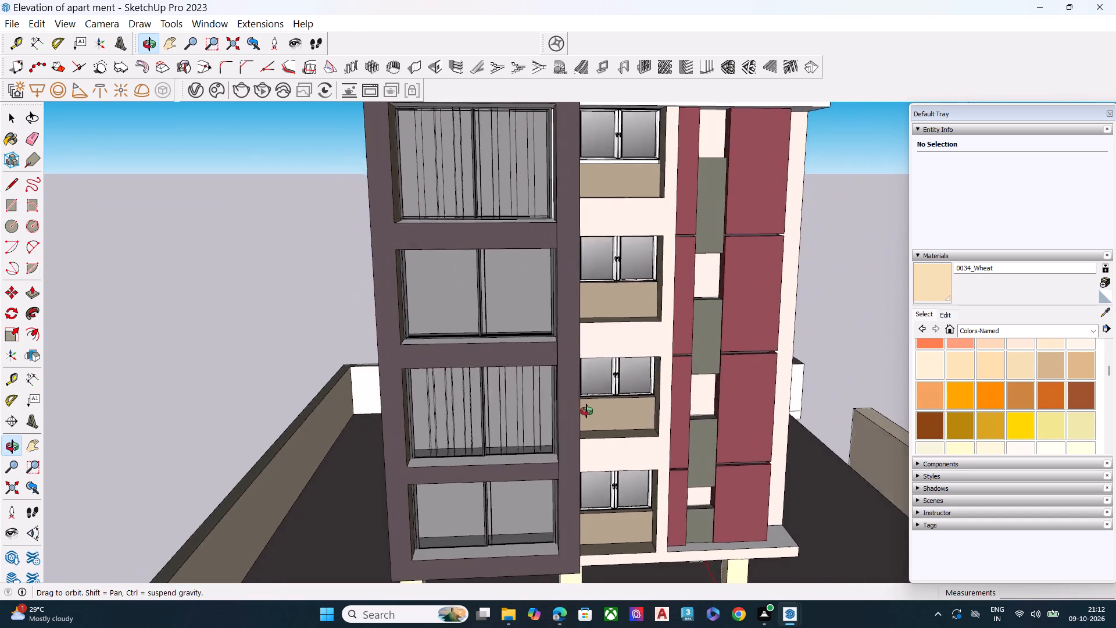
middle_drag(586, 411, 720, 422)
scroll(627, 297, up, 3)
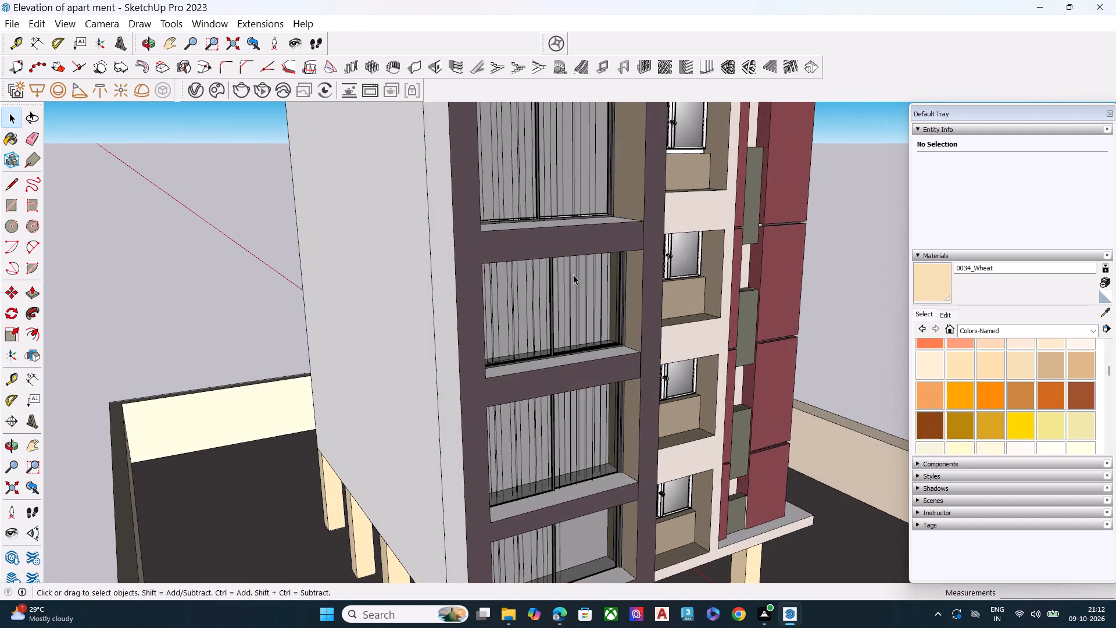
scroll(573, 274, up, 1)
scroll(571, 274, down, 7)
middle_drag(688, 374, 552, 374)
scroll(467, 342, up, 10)
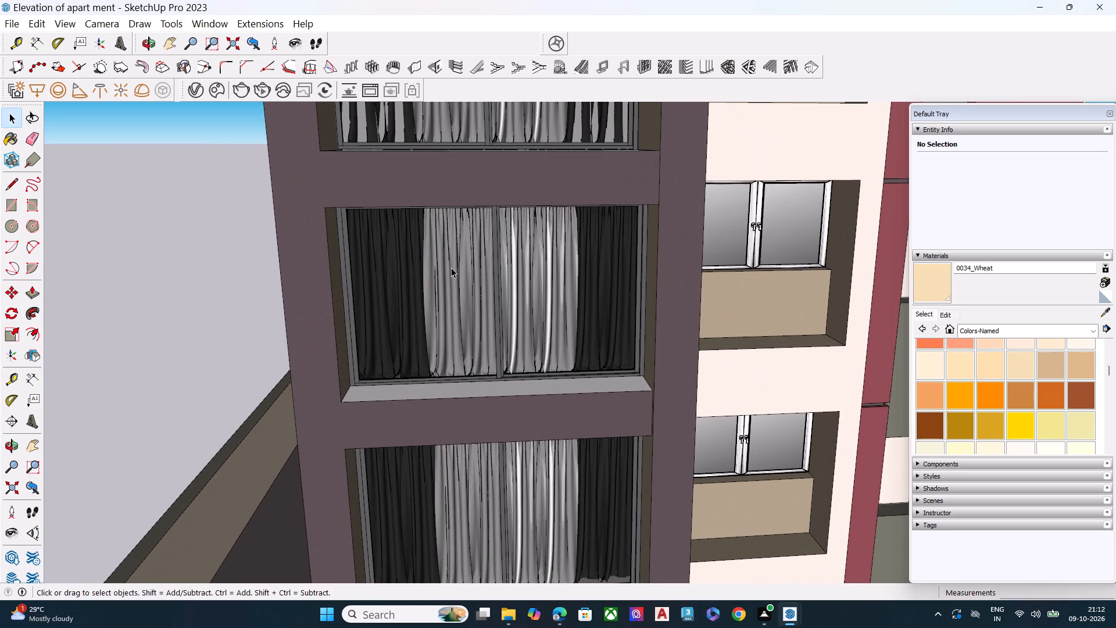
click(473, 312)
key(m)
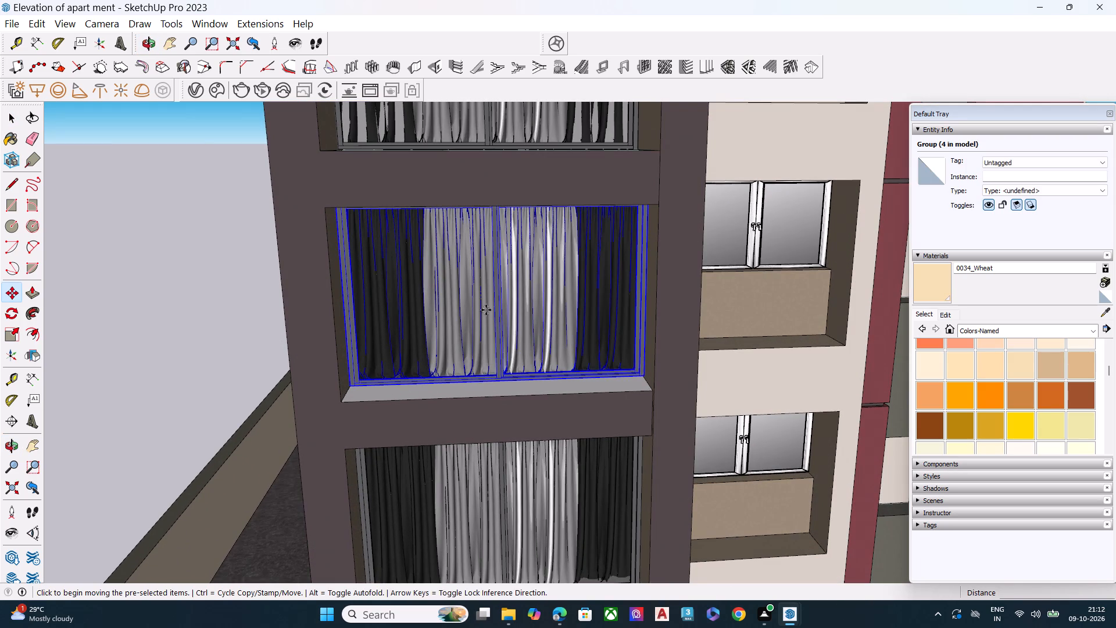
click(494, 291)
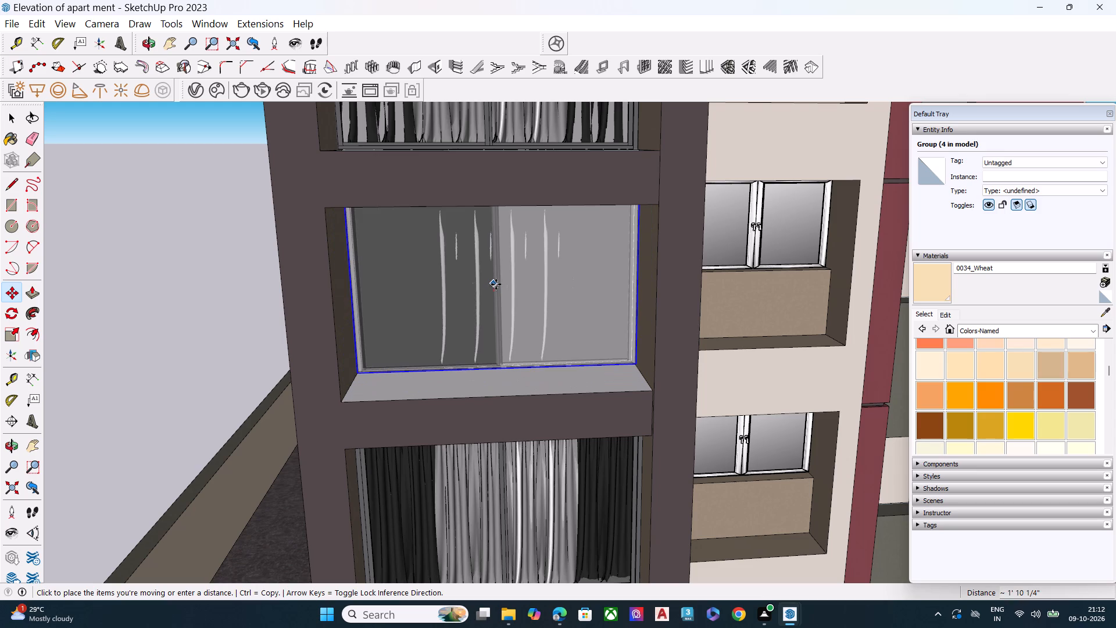
scroll(501, 294, down, 1)
middle_drag(502, 294, 634, 318)
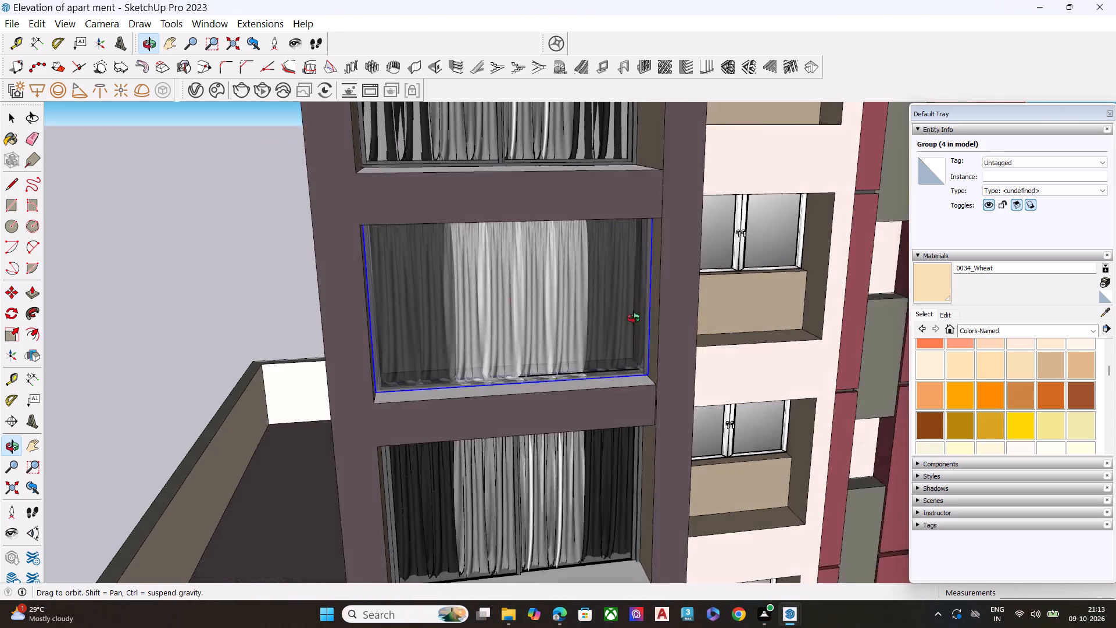
middle_drag(634, 318, 728, 318)
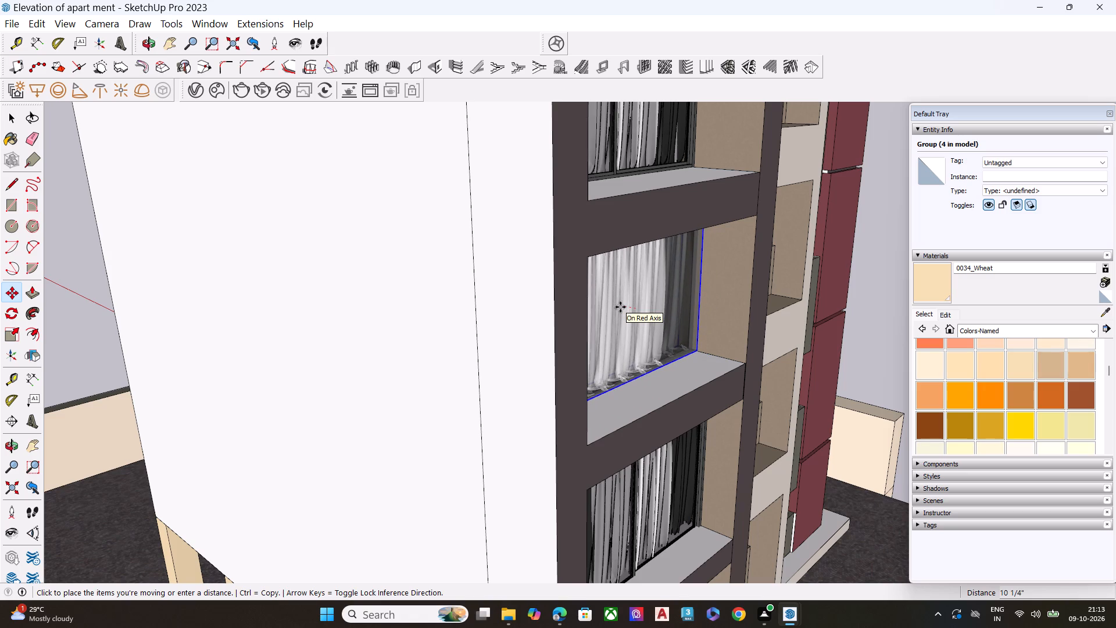
click(623, 309)
key(space)
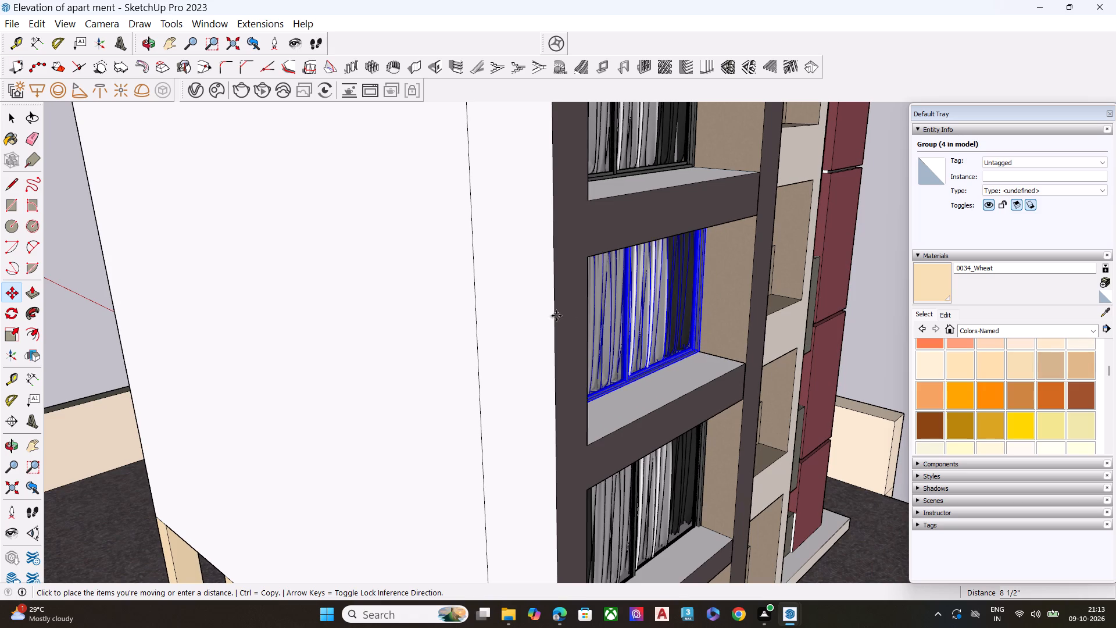
scroll(539, 316, down, 8)
click(863, 279)
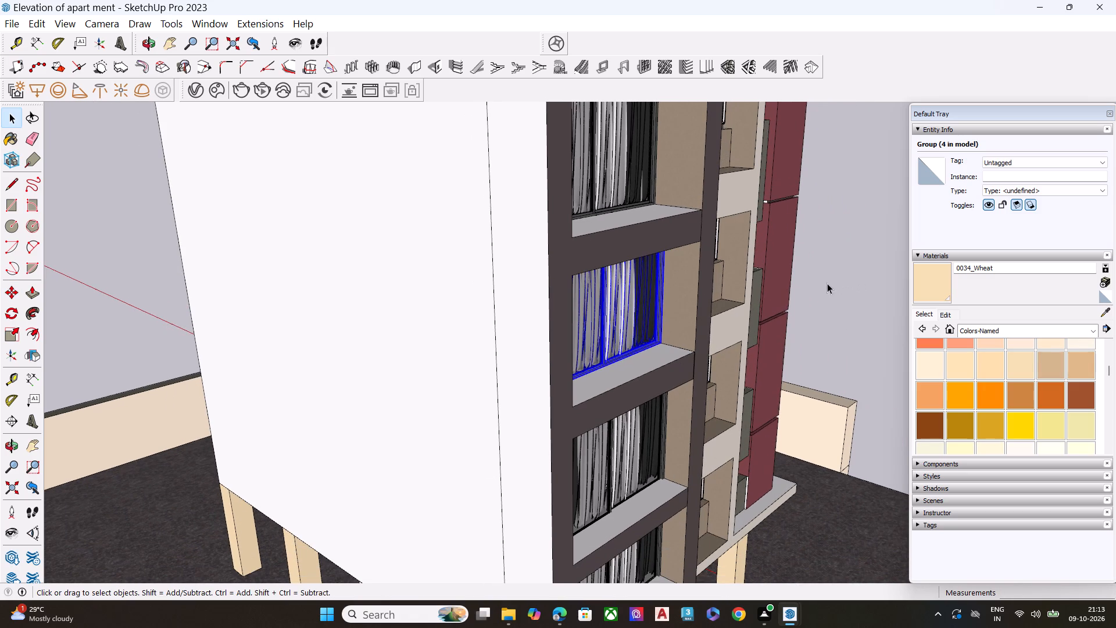
Examine the curtained windows of the dark-framed bay and the neighbouring facades from several angles.
middle_drag(836, 300, 606, 315)
scroll(495, 303, down, 4)
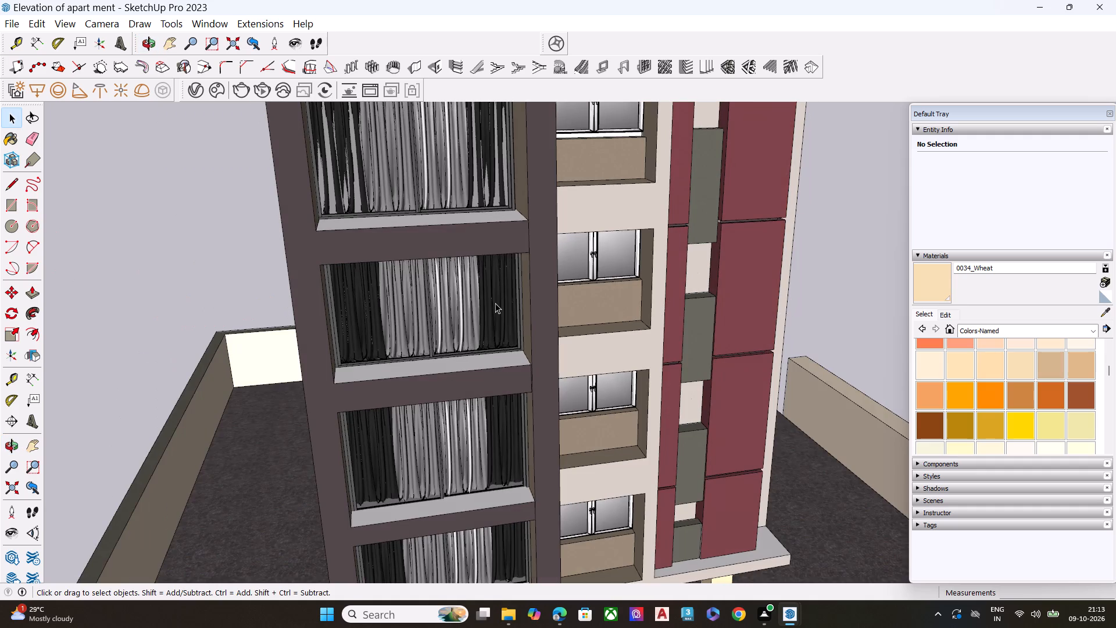
scroll(495, 303, down, 6)
scroll(555, 297, down, 9)
middle_drag(686, 316, 592, 318)
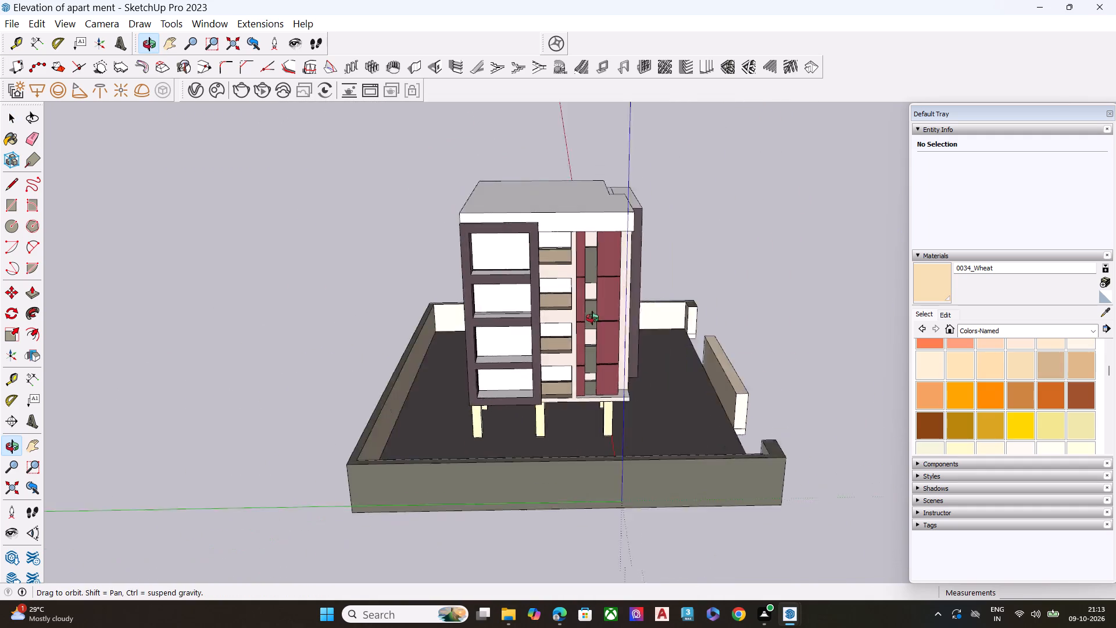
middle_drag(592, 318, 446, 312)
scroll(463, 285, up, 11)
middle_drag(693, 310, 632, 261)
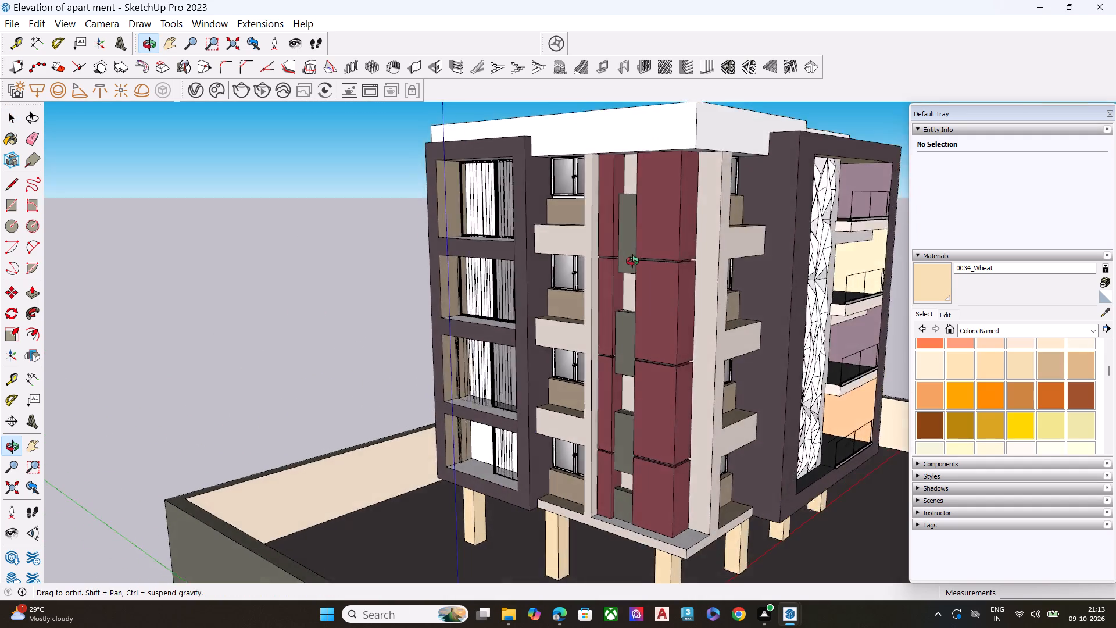
middle_drag(632, 261, 613, 235)
scroll(577, 237, up, 5)
middle_drag(498, 247, 654, 246)
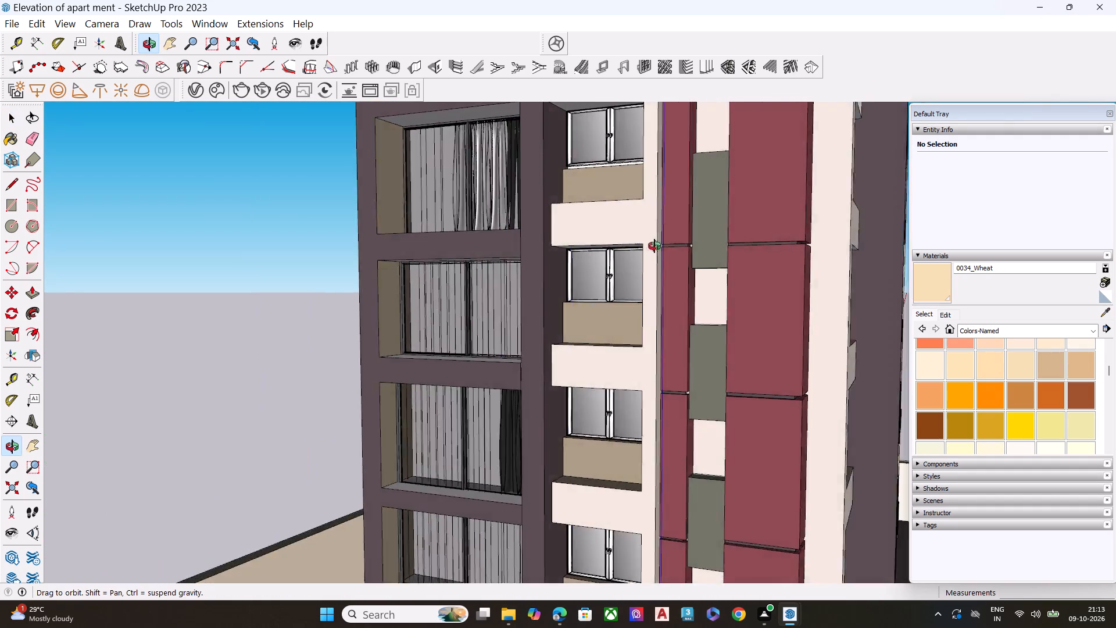
middle_drag(654, 246, 885, 283)
scroll(885, 283, up, 2)
scroll(572, 277, down, 9)
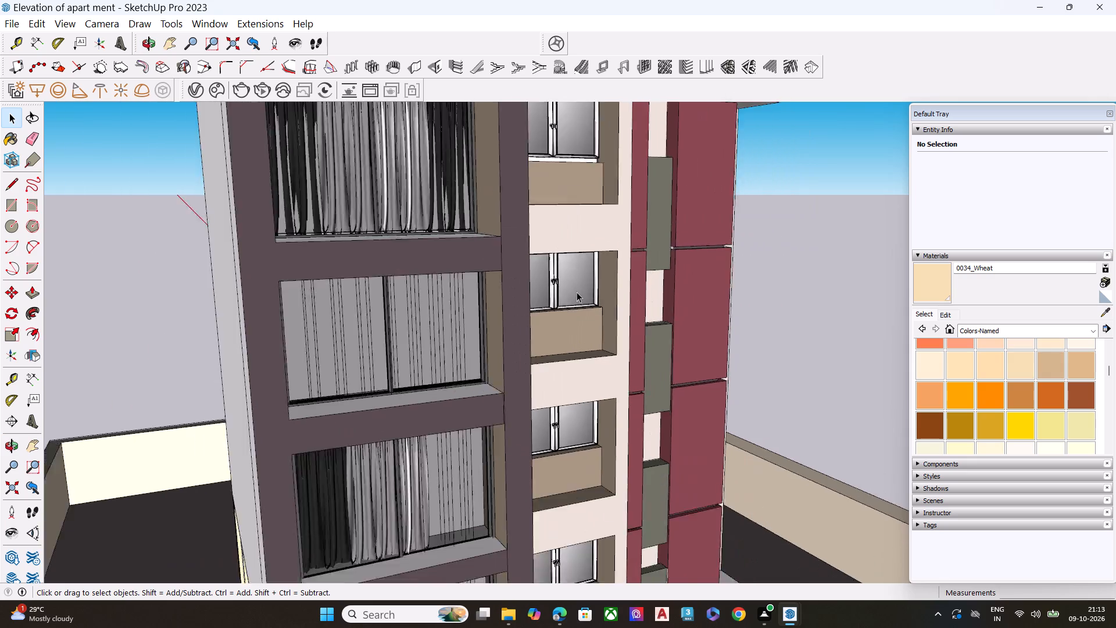
scroll(577, 292, down, 8)
Import the glass railing model My+Glass_Railing.skp from the Downloads folder into the building model.
click(14, 22)
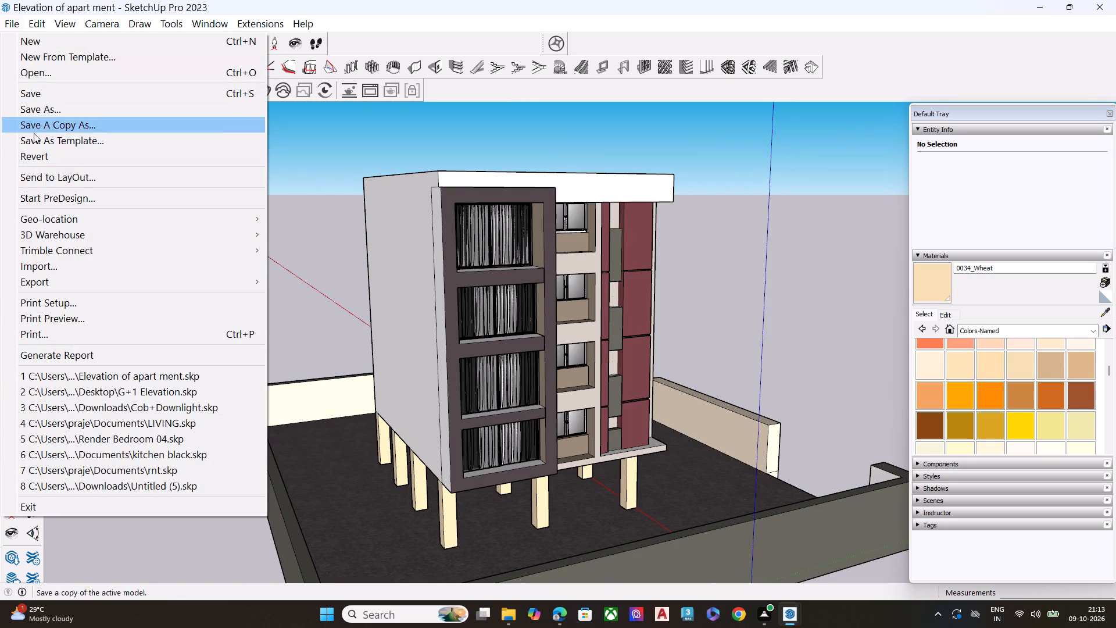
click(53, 272)
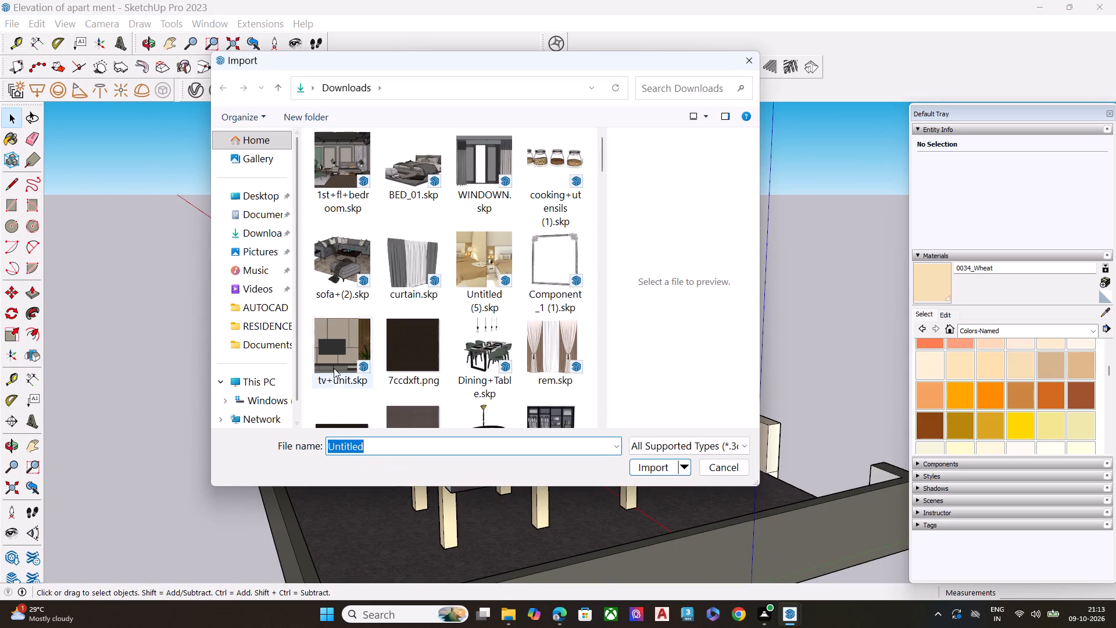
scroll(422, 329, down, 7)
scroll(435, 320, up, 4)
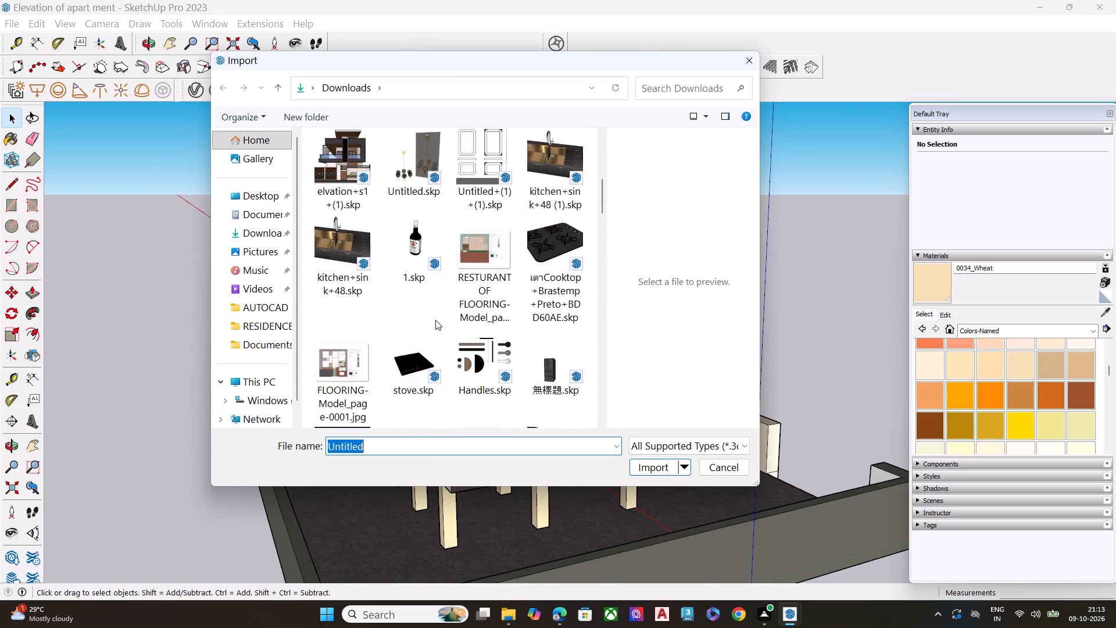
scroll(435, 320, up, 2)
scroll(435, 320, down, 3)
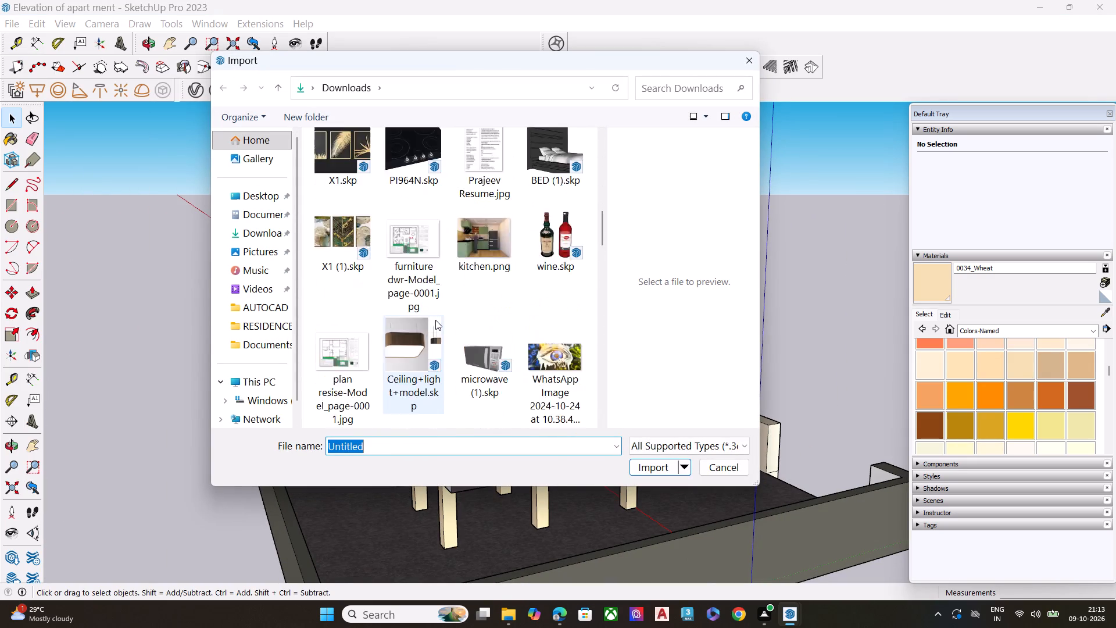
scroll(435, 320, down, 2)
scroll(370, 302, down, 3)
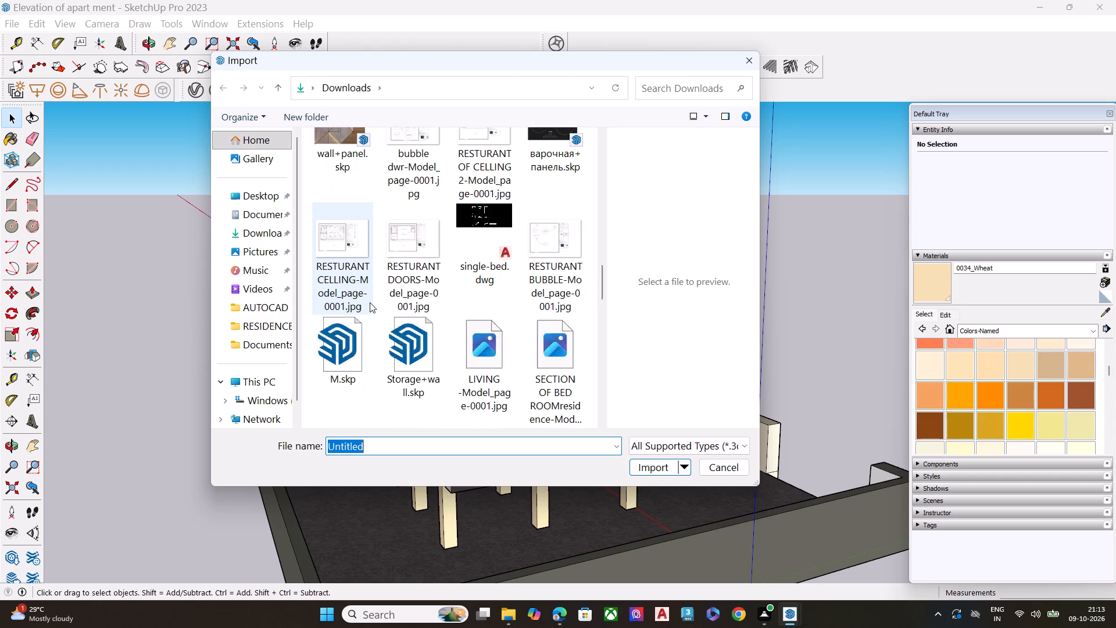
scroll(370, 301, down, 3)
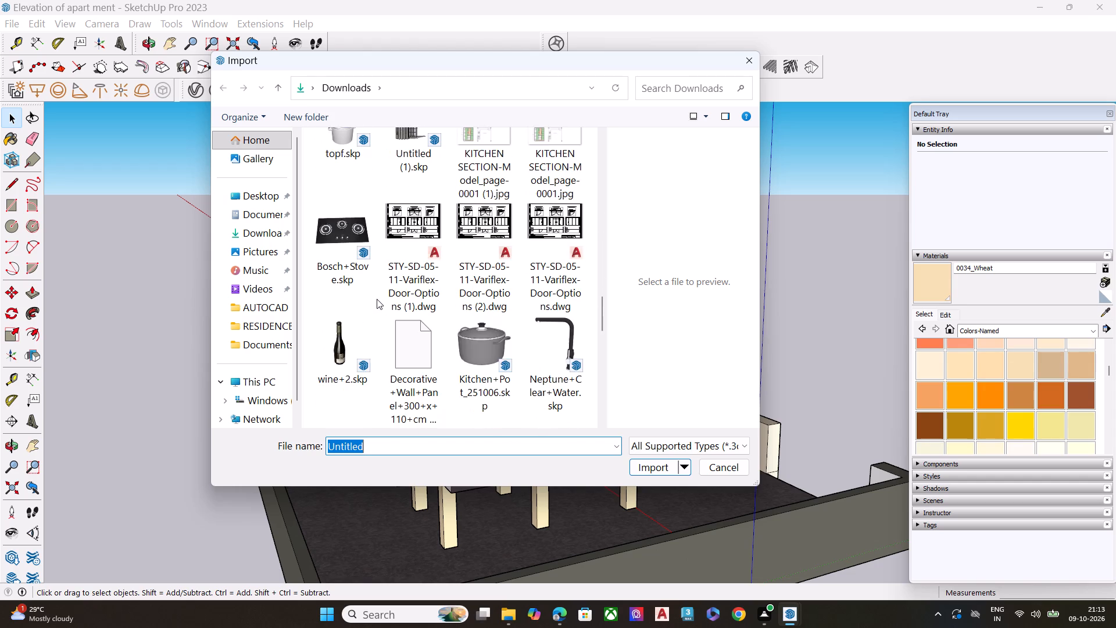
scroll(377, 299, down, 3)
scroll(380, 296, up, 3)
scroll(380, 296, down, 1)
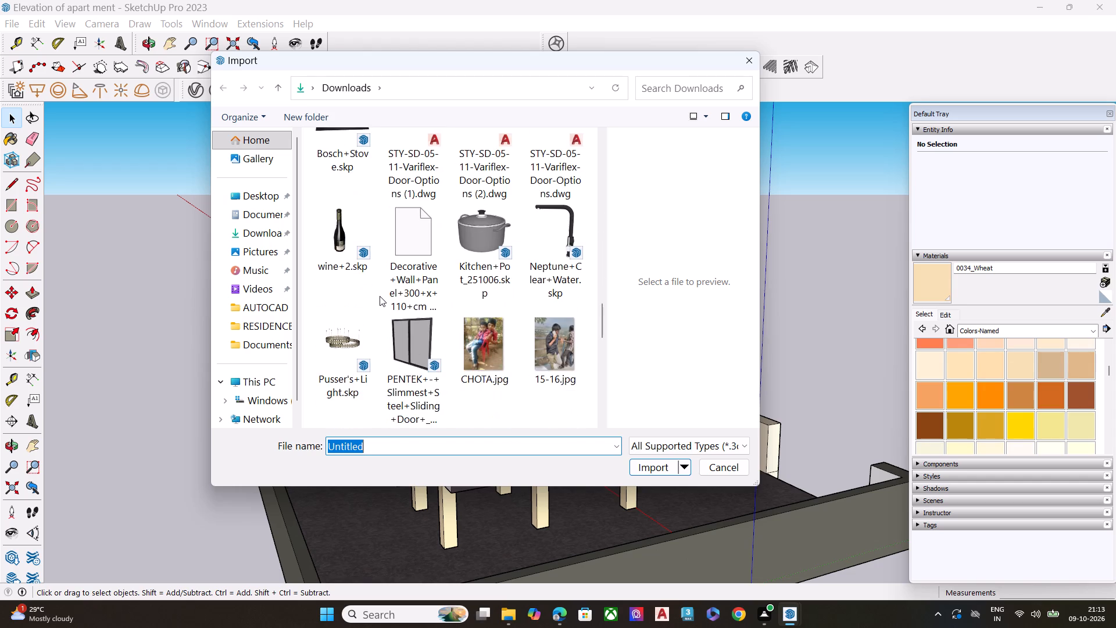
scroll(380, 296, down, 4)
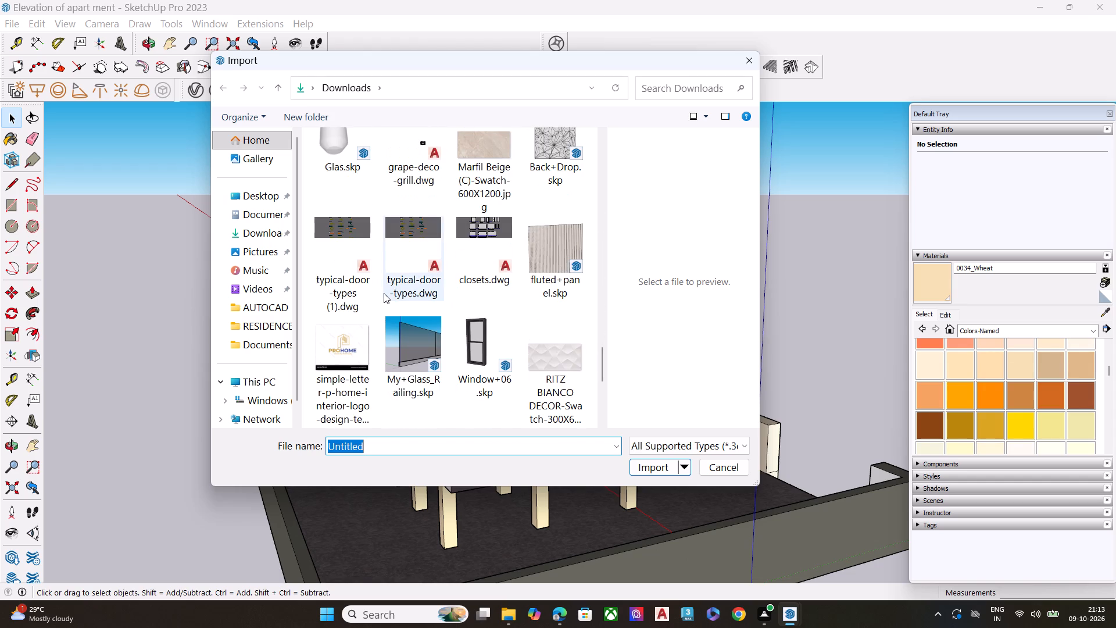
click(406, 327)
click(649, 467)
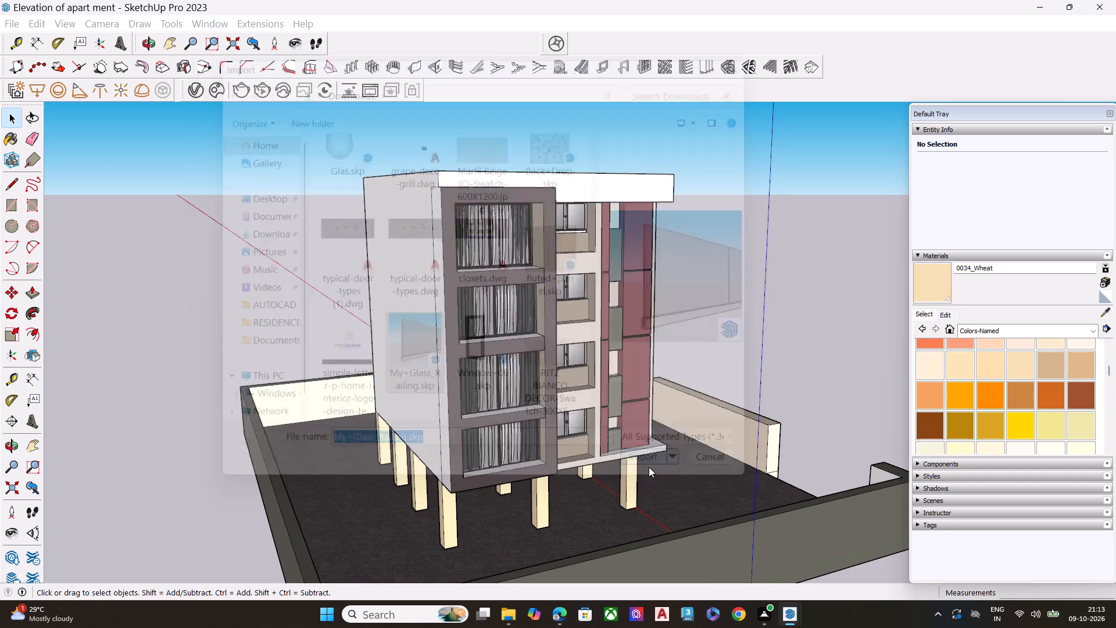
click(693, 363)
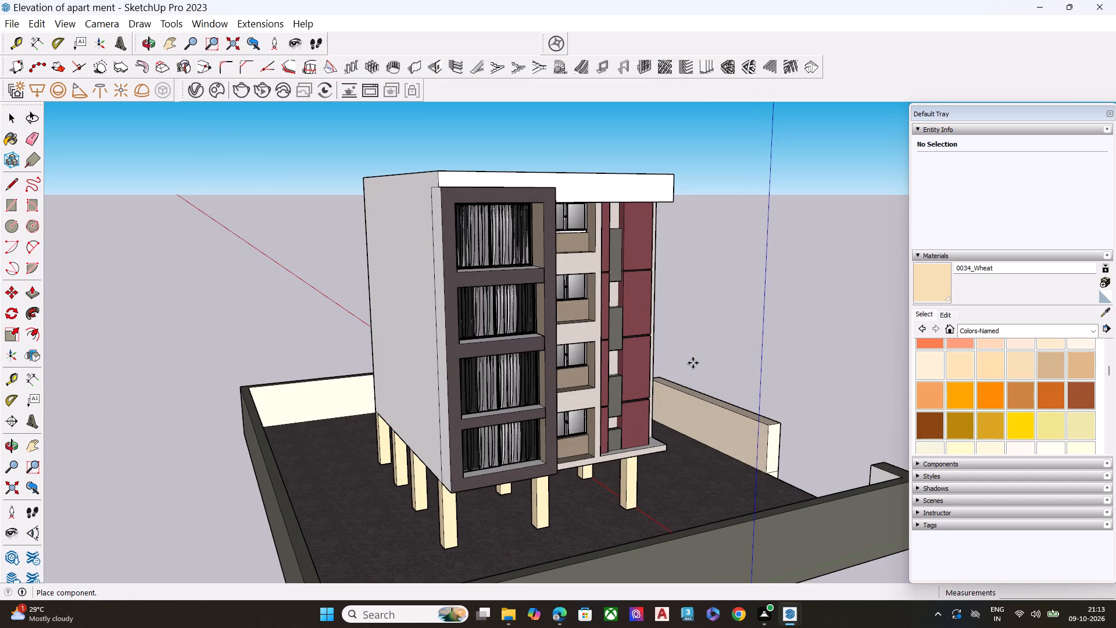
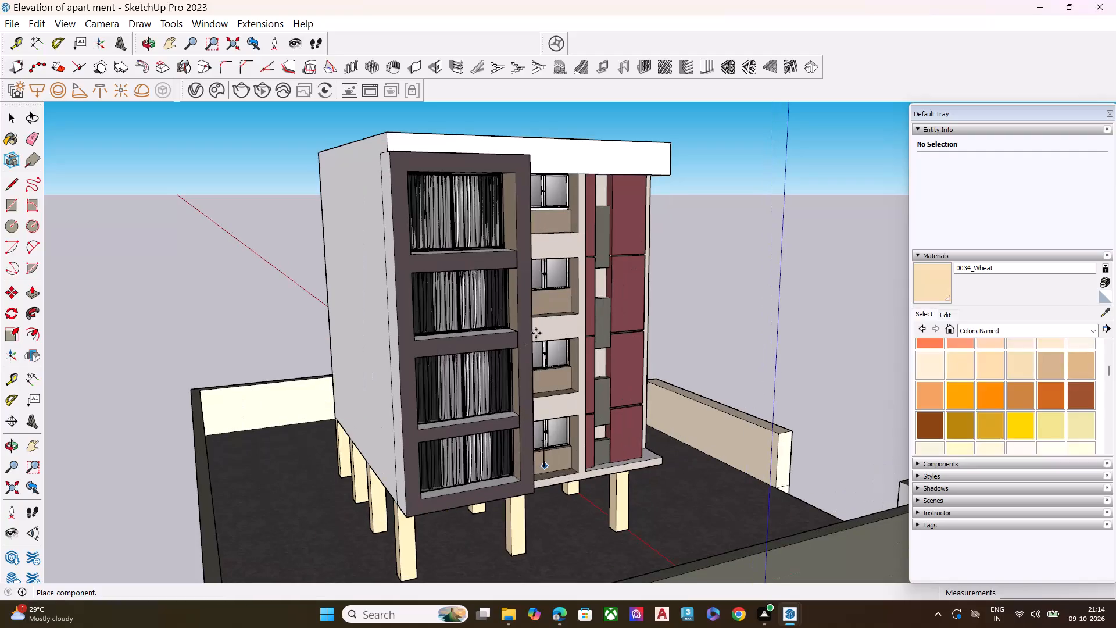
Place the imported glass railing in the empty space beyond the boundary wall, beside the building.
scroll(555, 333, down, 5)
scroll(431, 400, down, 2)
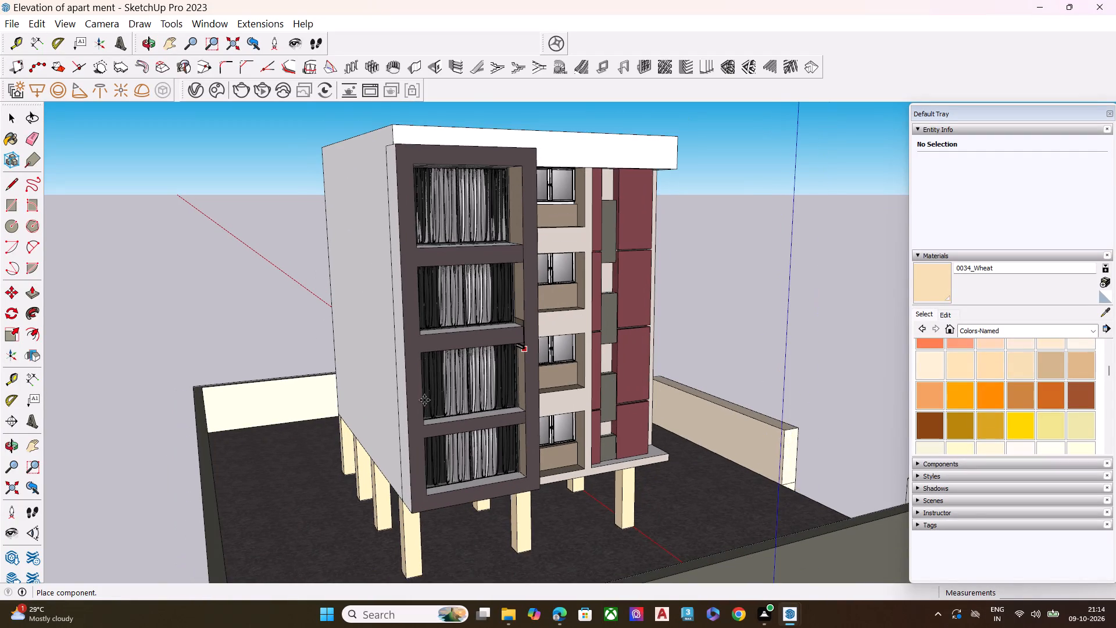
scroll(424, 400, down, 5)
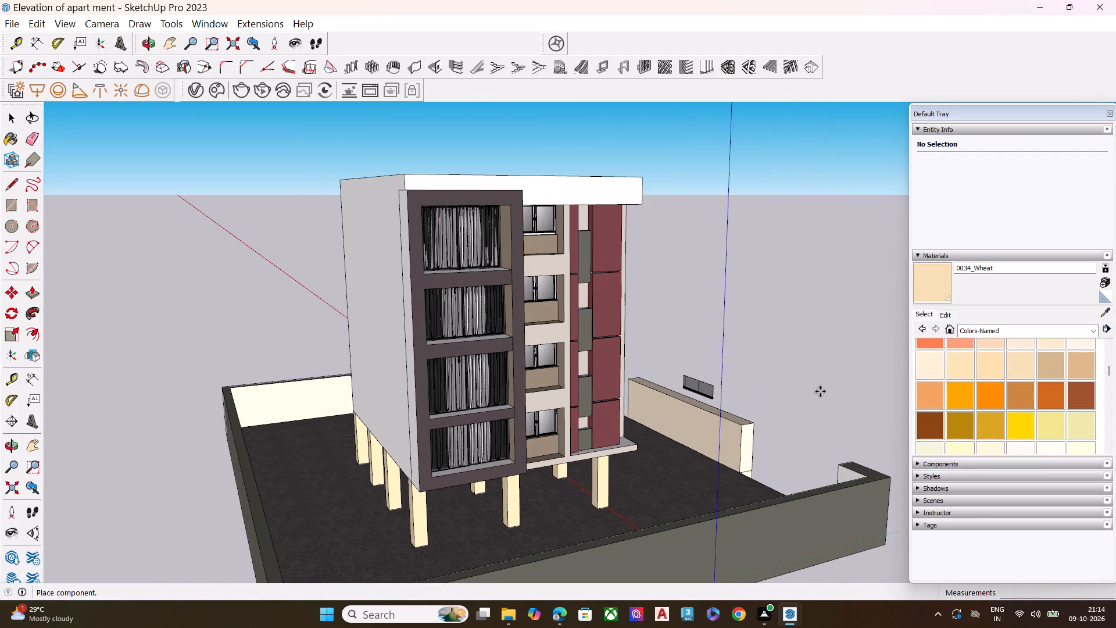
click(835, 406)
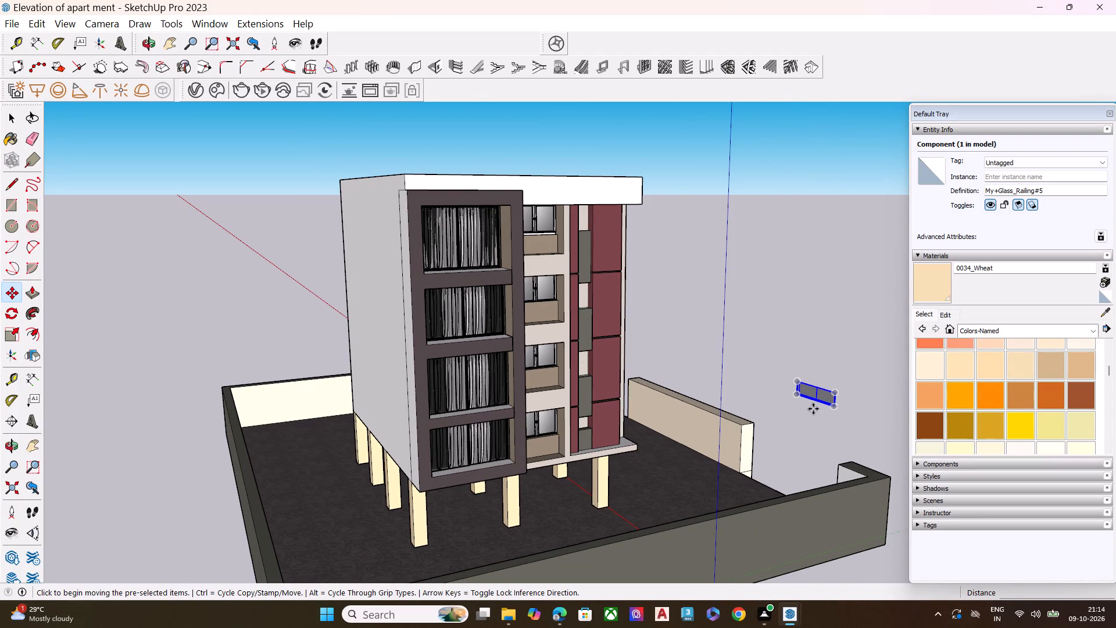
Rotate the glass railing 90 degrees horizontally about its lower end corner.
scroll(838, 371, up, 5)
scroll(844, 418, up, 9)
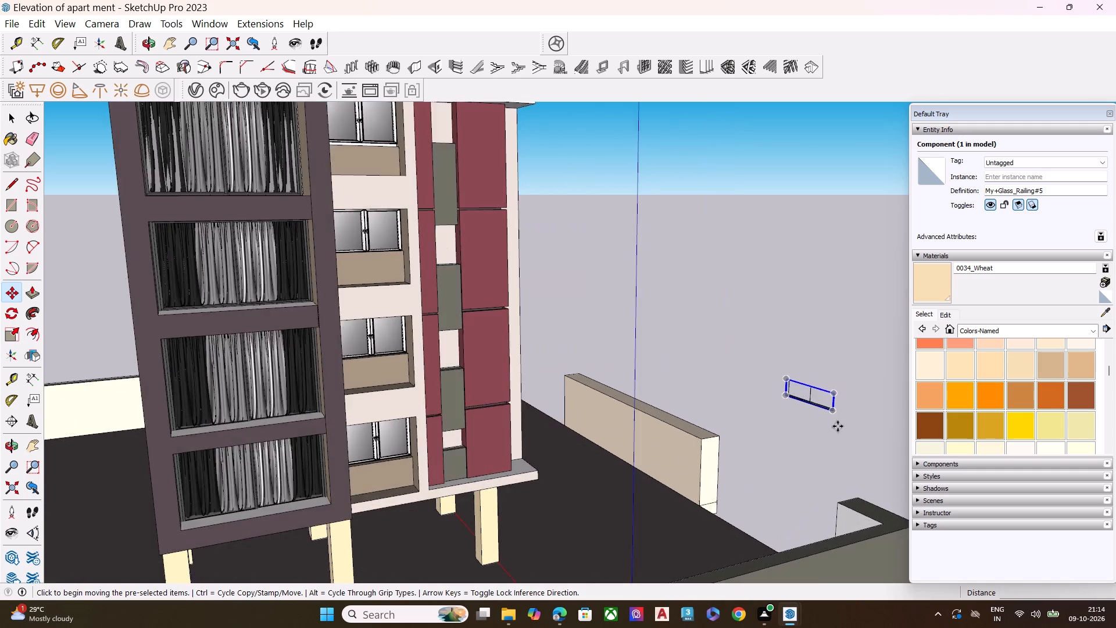
key(q)
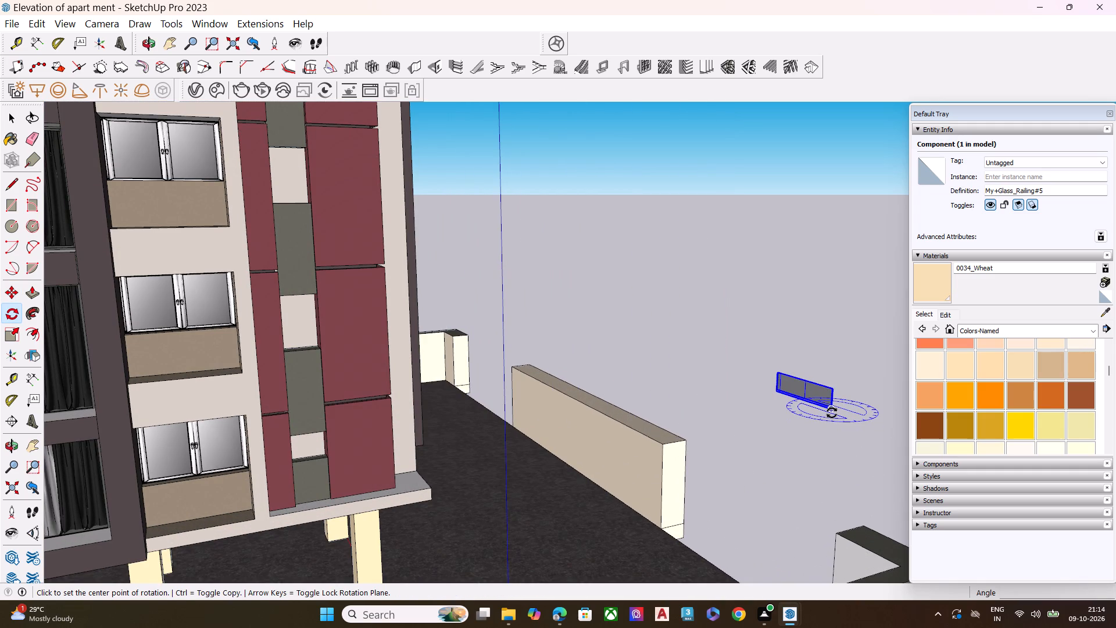
click(832, 413)
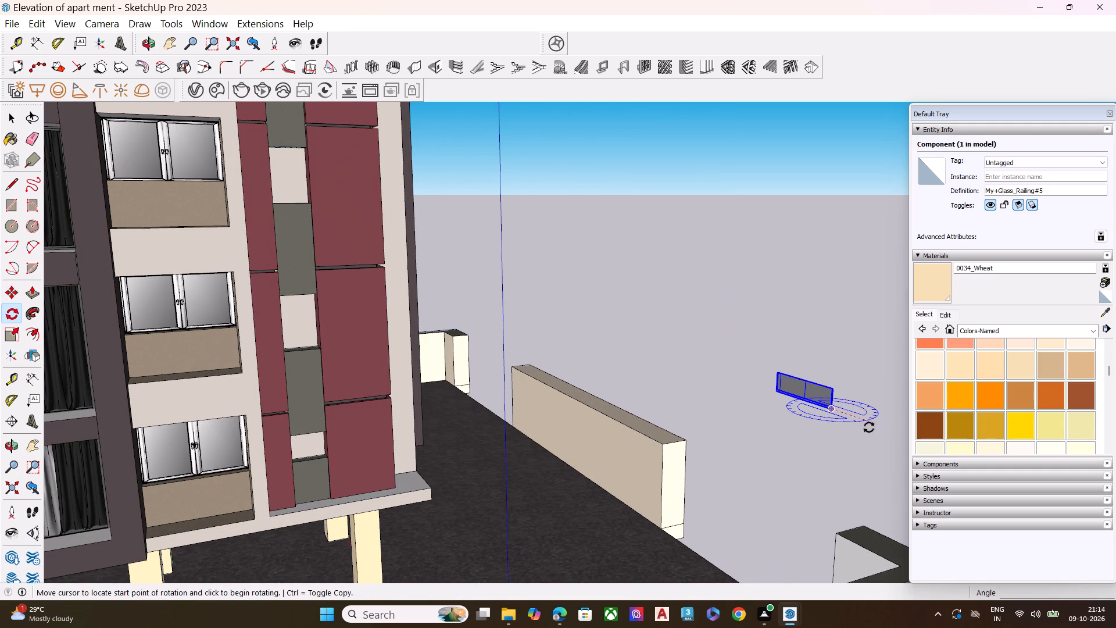
scroll(865, 429, up, 15)
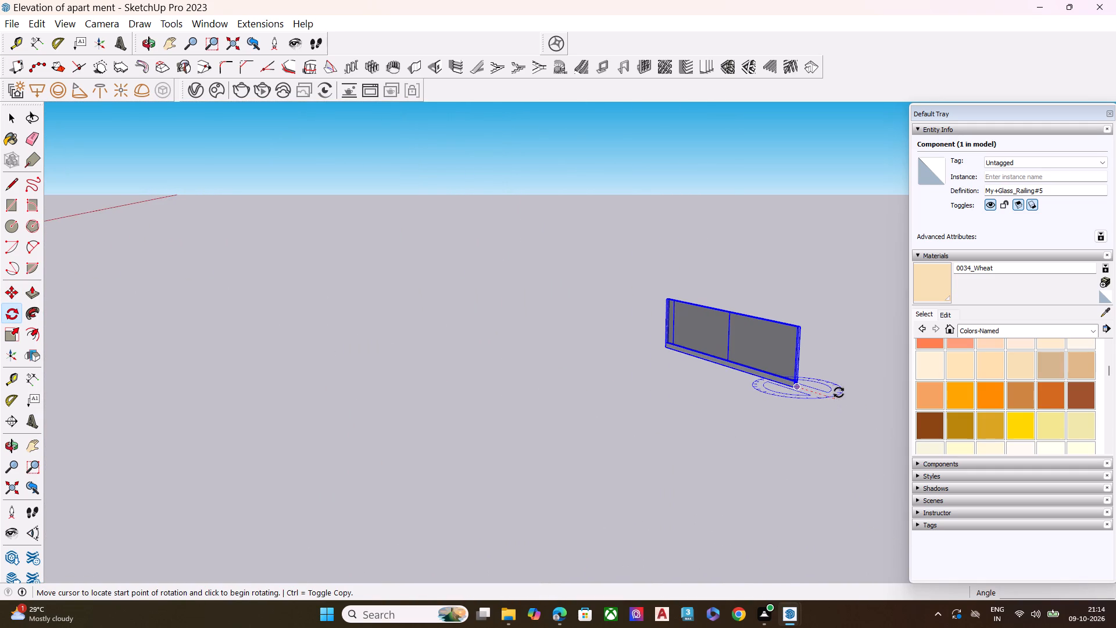
click(839, 402)
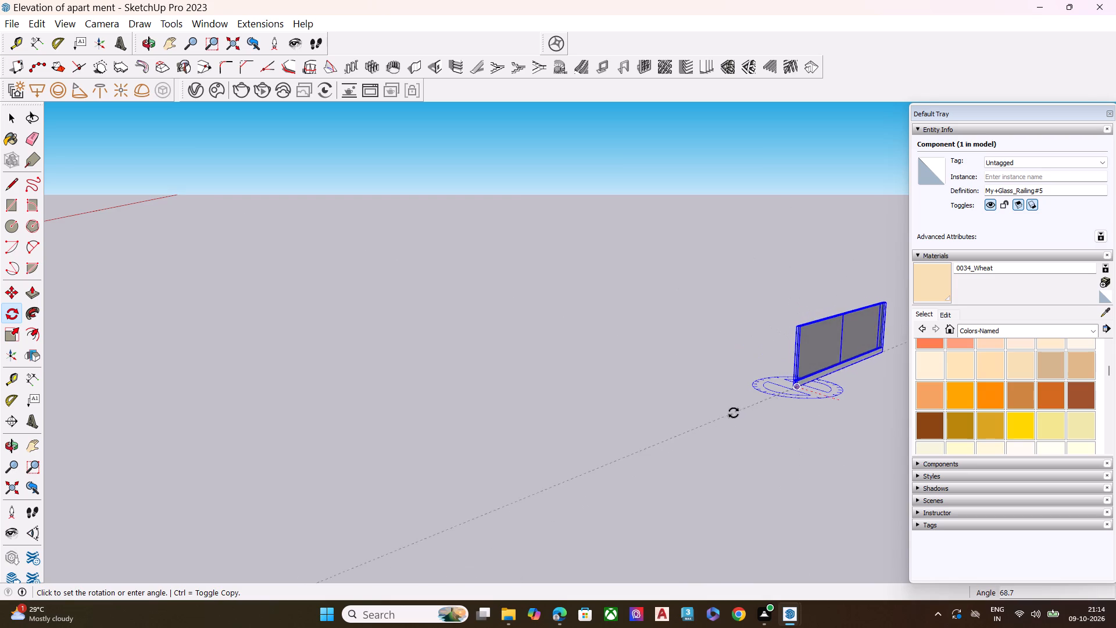
click(758, 394)
key(space)
Move the glass railing by its lower corner to the front sill corner of the dark-framed bay's top opening, about 119' 11" away.
scroll(585, 403, down, 9)
scroll(578, 382, up, 3)
scroll(597, 379, down, 1)
scroll(604, 379, up, 5)
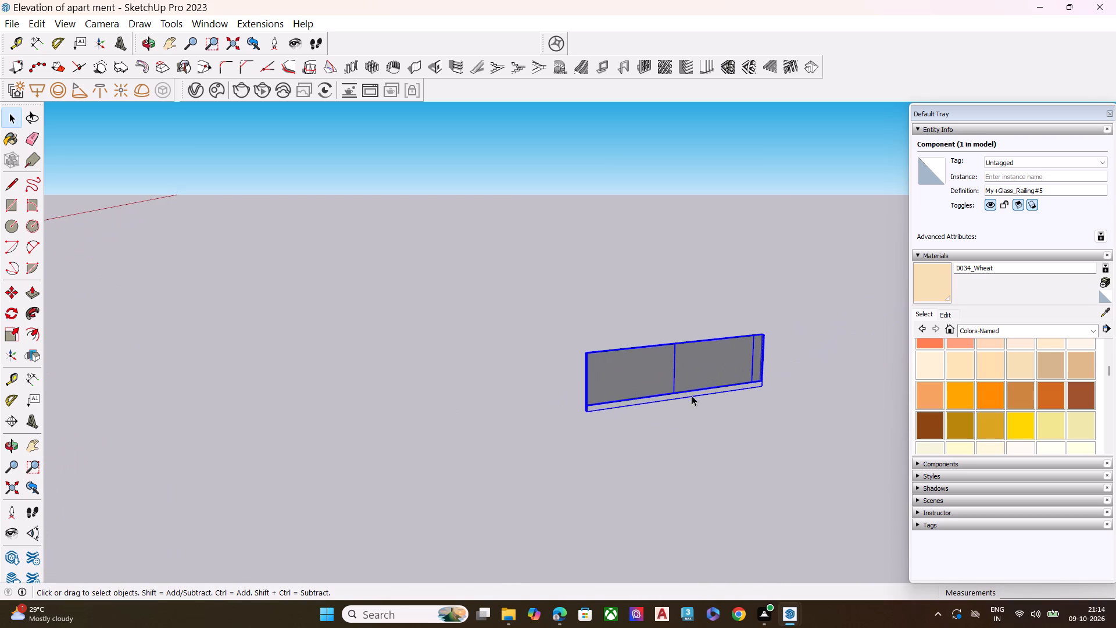
key(m)
scroll(589, 411, up, 5)
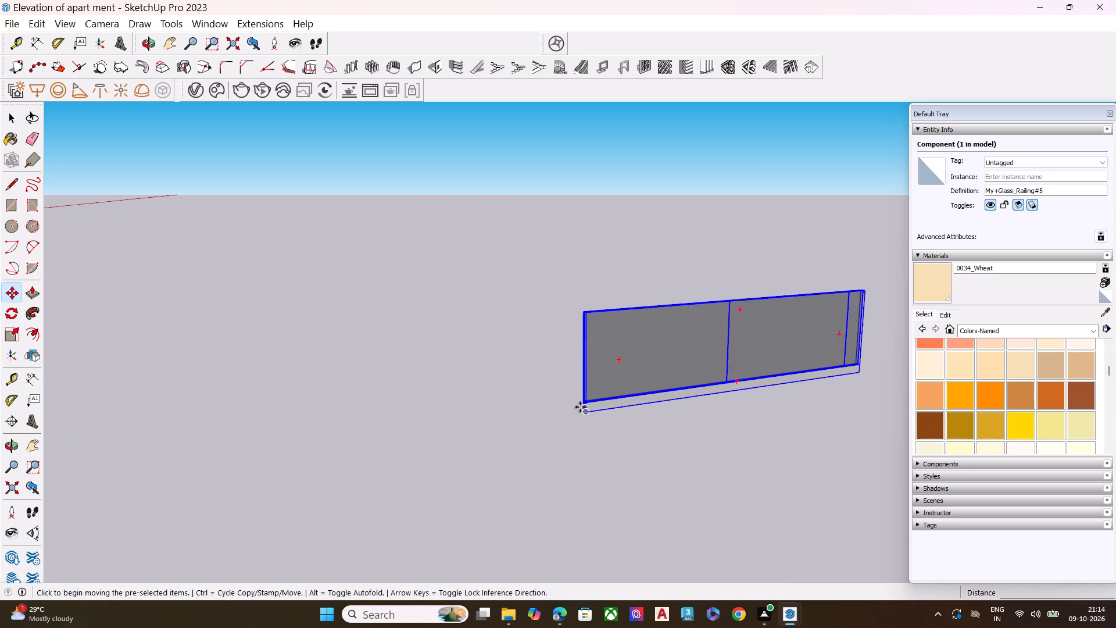
scroll(580, 407, up, 2)
middle_drag(577, 405, 617, 400)
scroll(609, 407, up, 7)
click(596, 410)
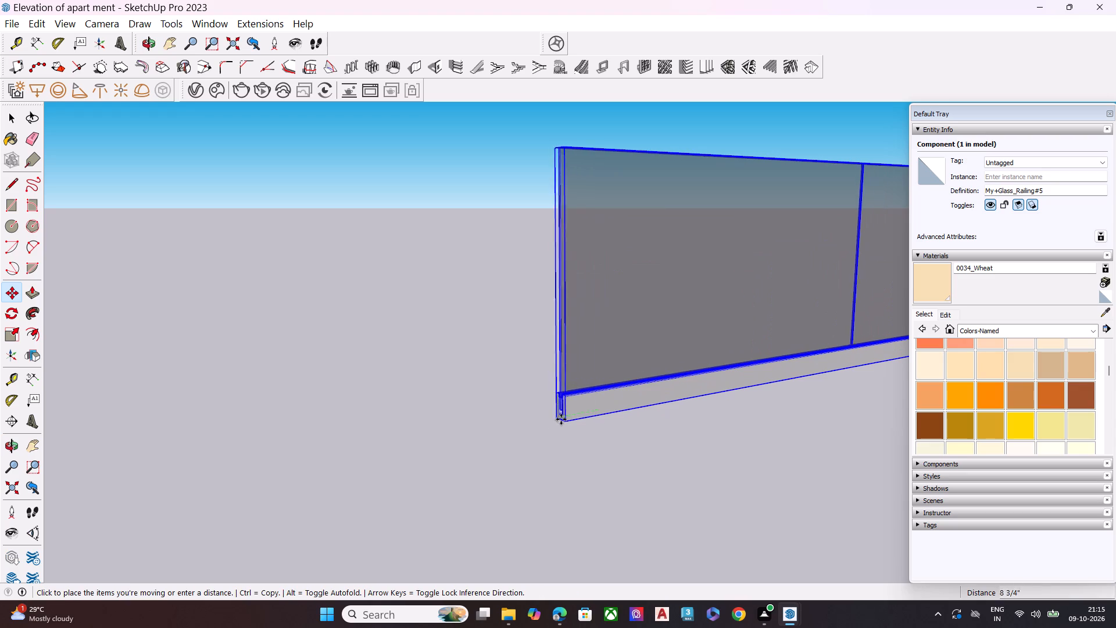
scroll(582, 411, down, 12)
scroll(540, 455, down, 14)
scroll(642, 415, up, 1)
scroll(642, 415, down, 1)
scroll(642, 415, up, 1)
scroll(642, 415, down, 17)
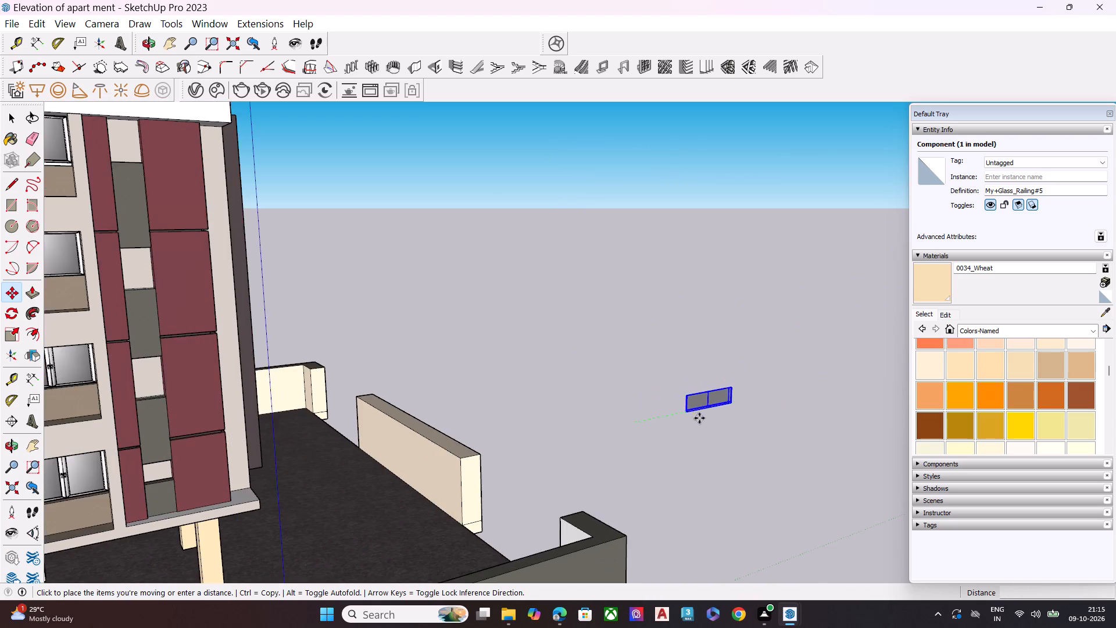
scroll(699, 418, down, 4)
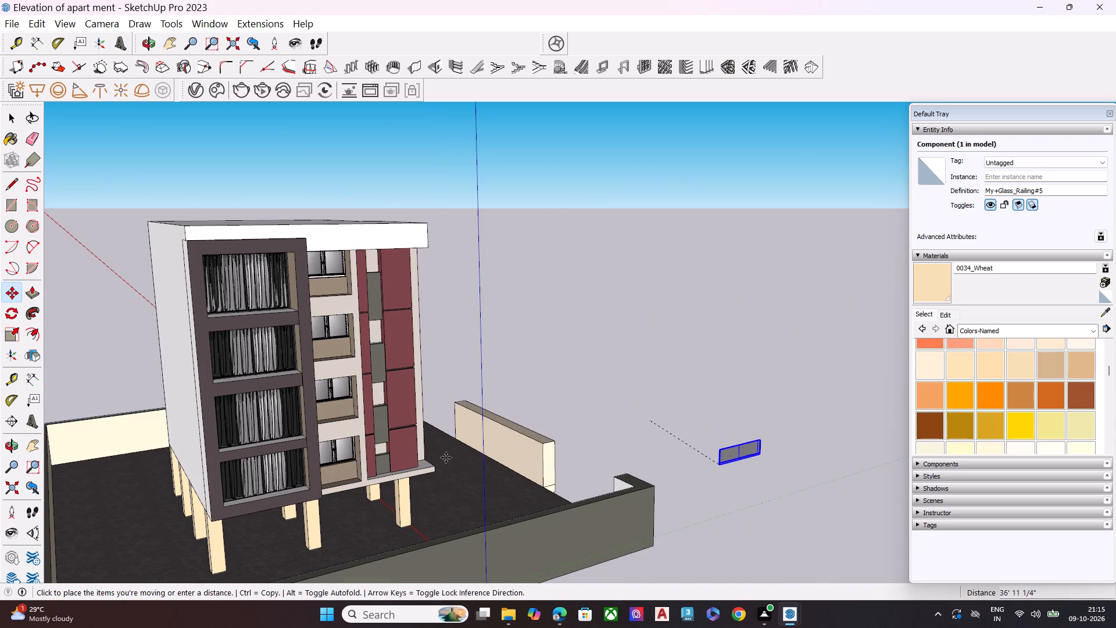
scroll(209, 308, up, 15)
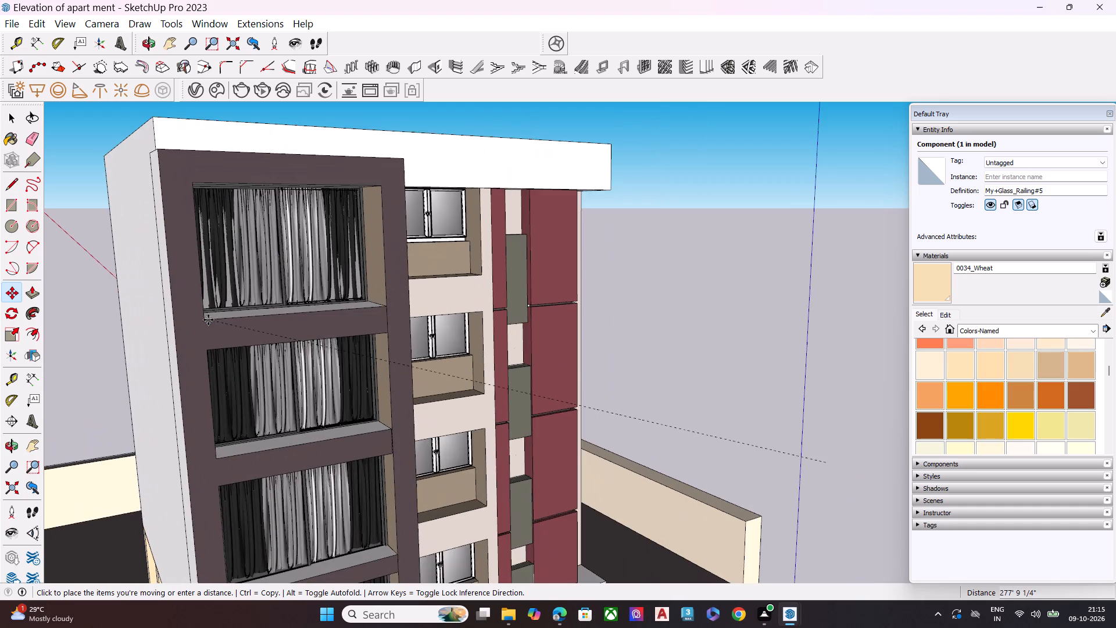
scroll(208, 320, up, 16)
scroll(205, 327, up, 7)
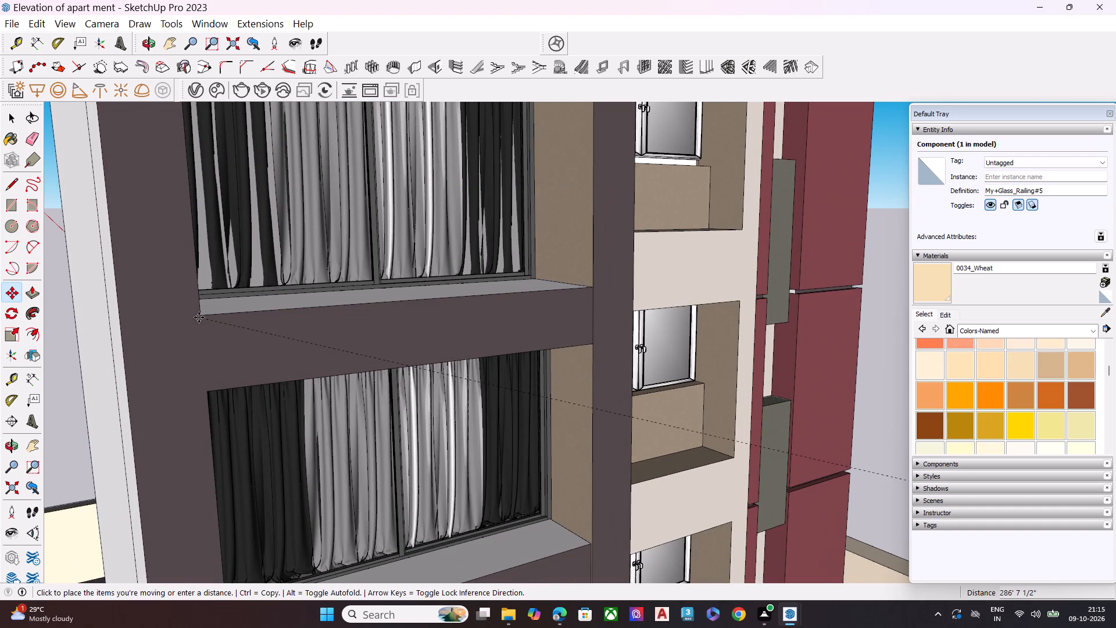
middle_drag(213, 306, 214, 320)
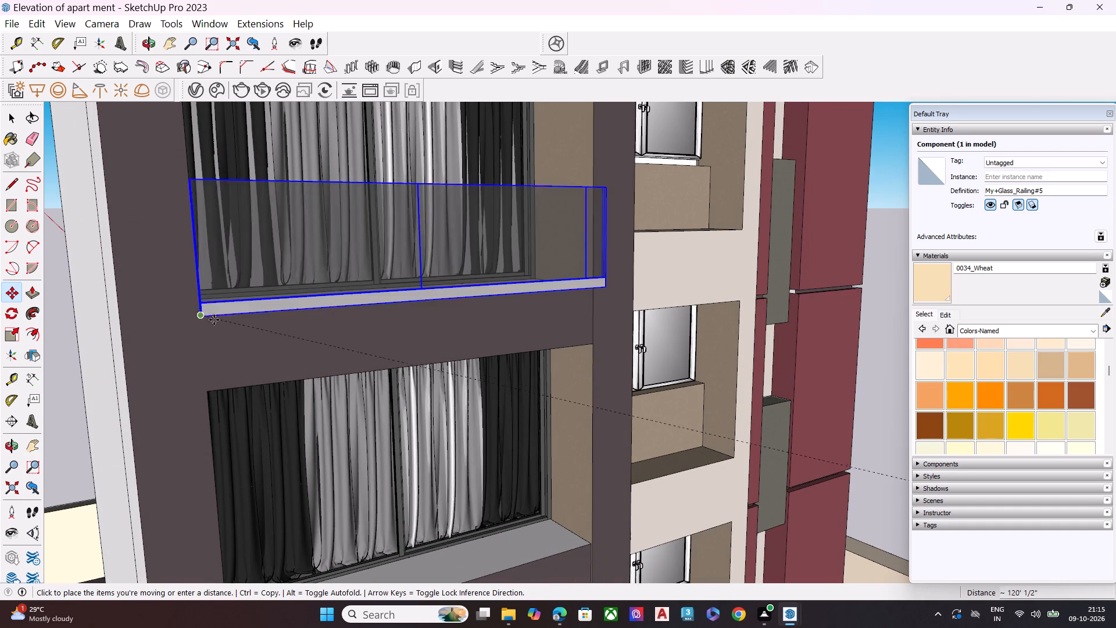
middle_drag(214, 320, 196, 398)
scroll(192, 445, up, 7)
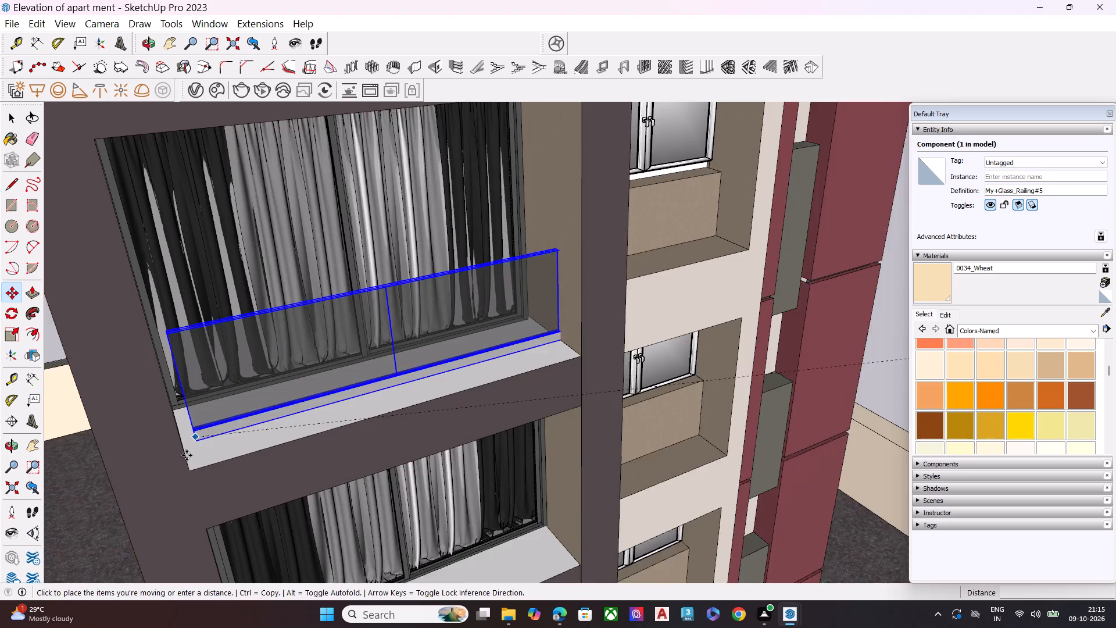
scroll(187, 455, up, 2)
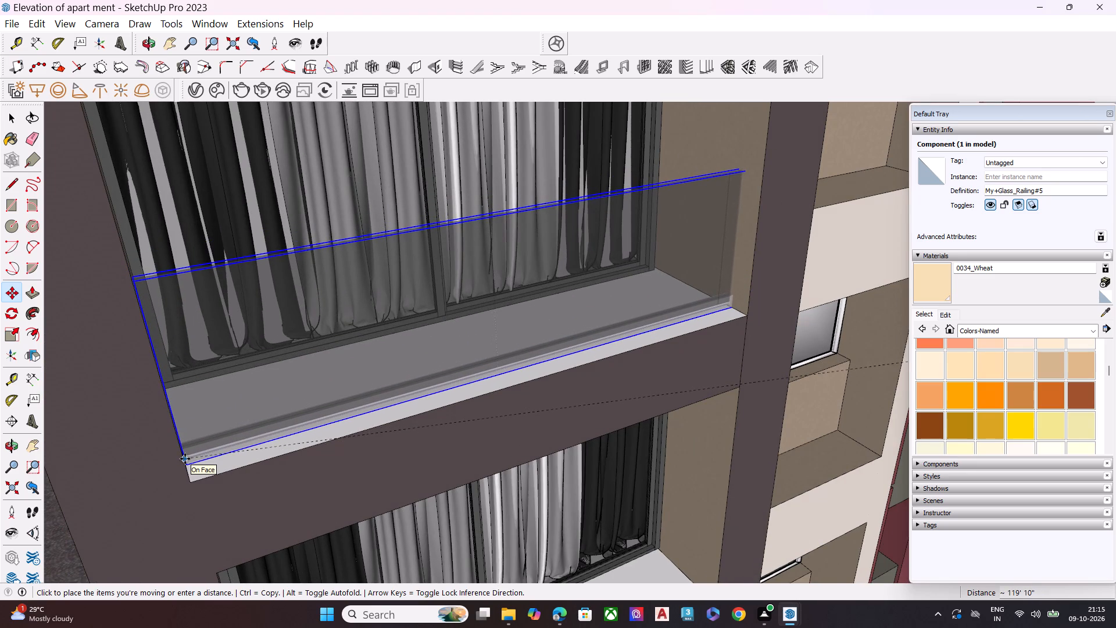
middle_drag(185, 459, 166, 409)
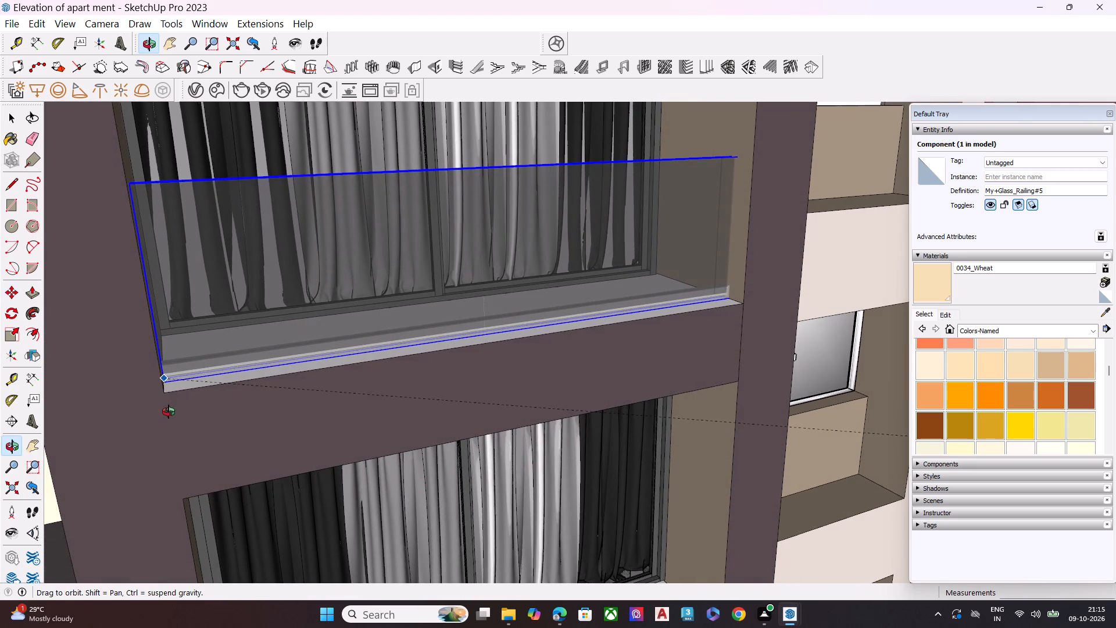
click(169, 414)
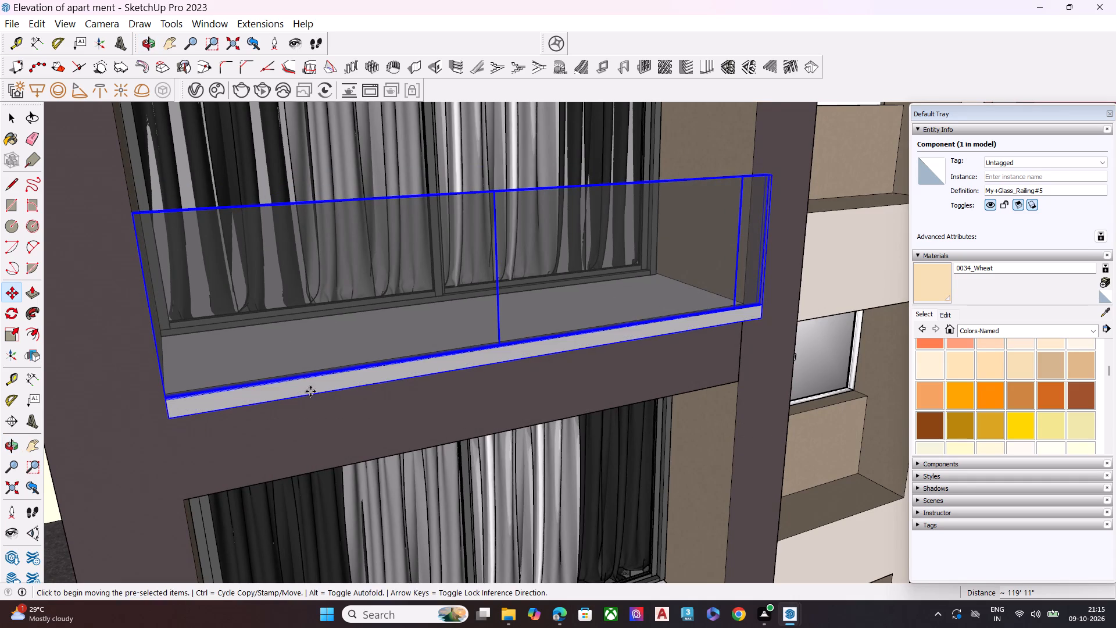
Scale the railing's length along the red axis to about 0.97, up to the top opening's far side wall.
middle_drag(349, 394, 517, 544)
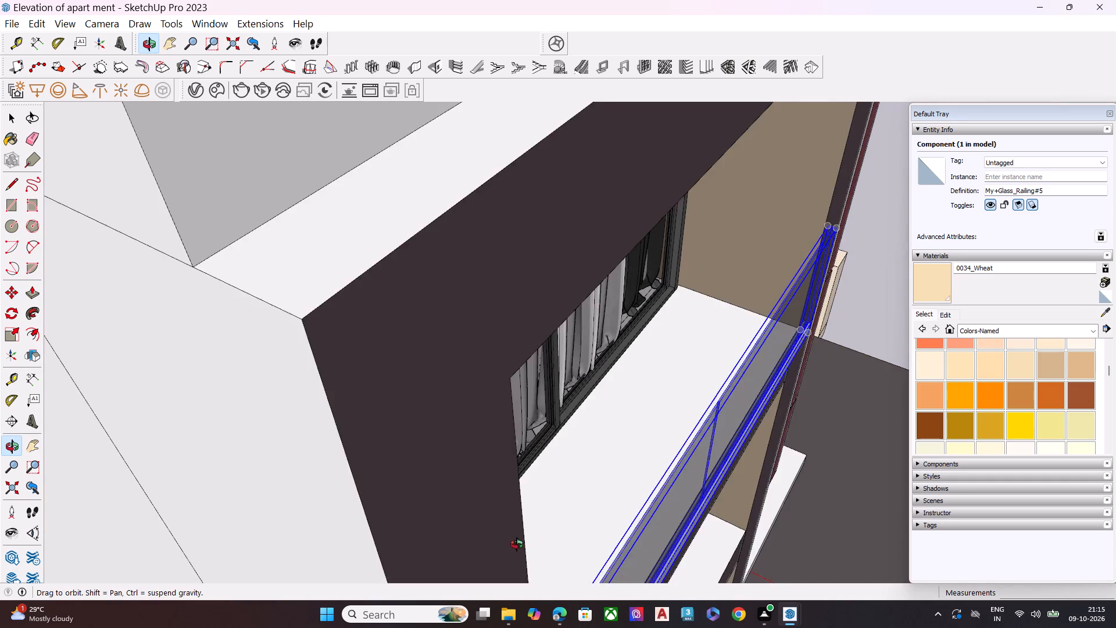
middle_drag(517, 544, 281, 556)
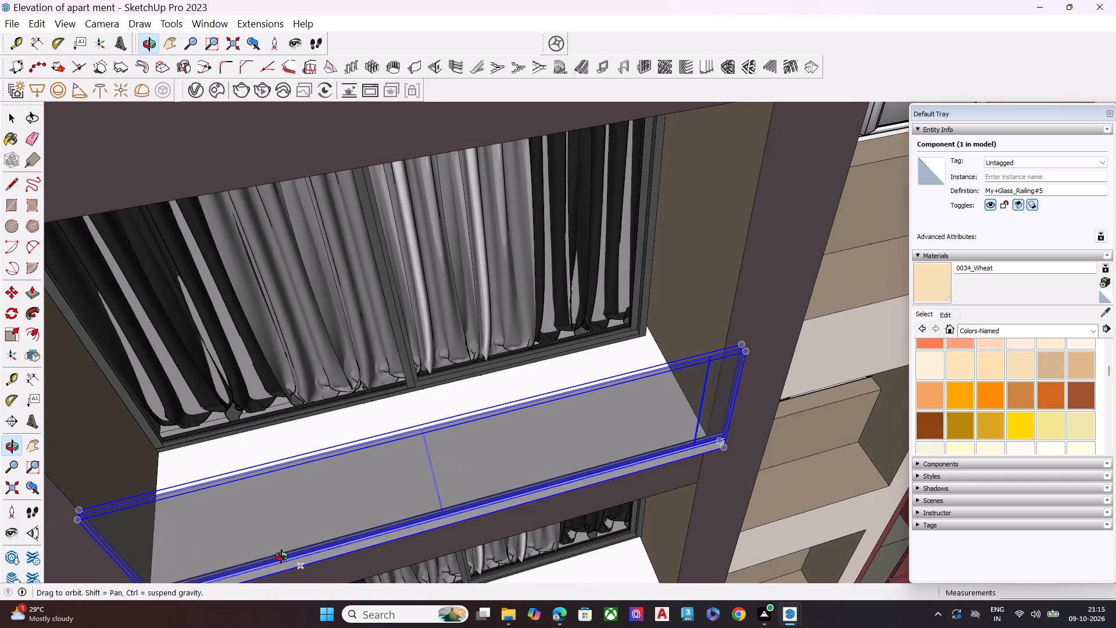
middle_drag(281, 556, 214, 560)
scroll(477, 537, up, 2)
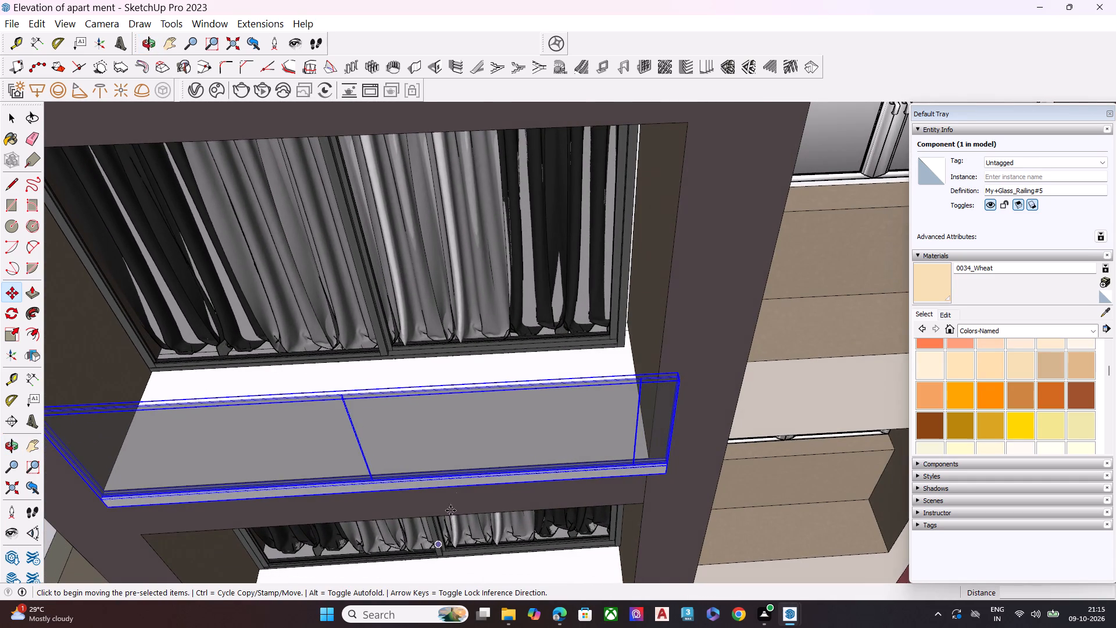
middle_drag(697, 493, 561, 494)
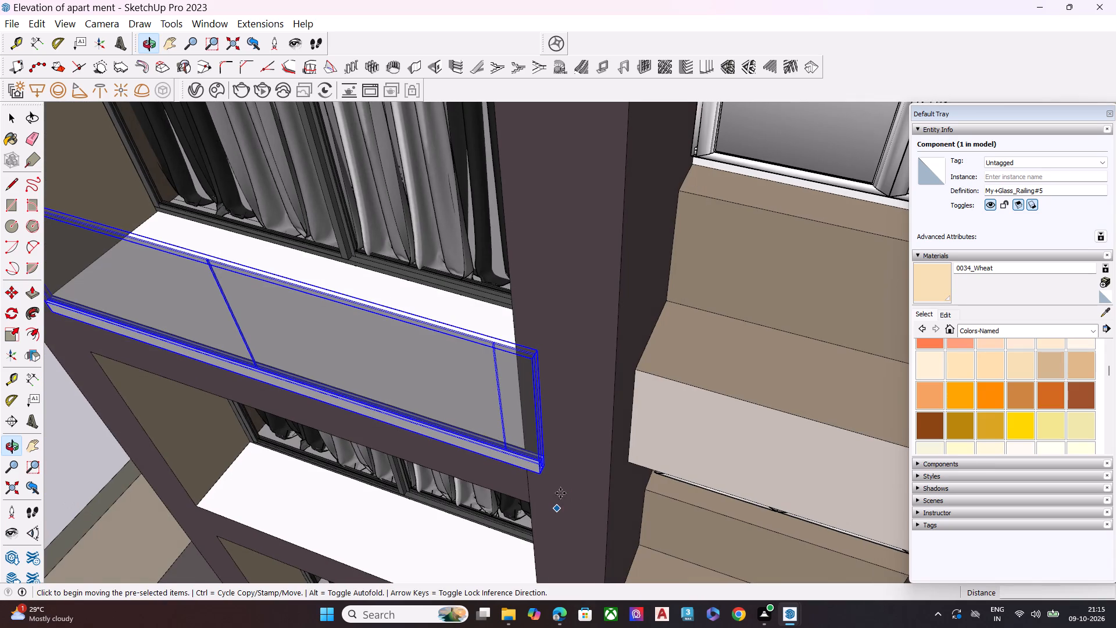
scroll(472, 451, down, 8)
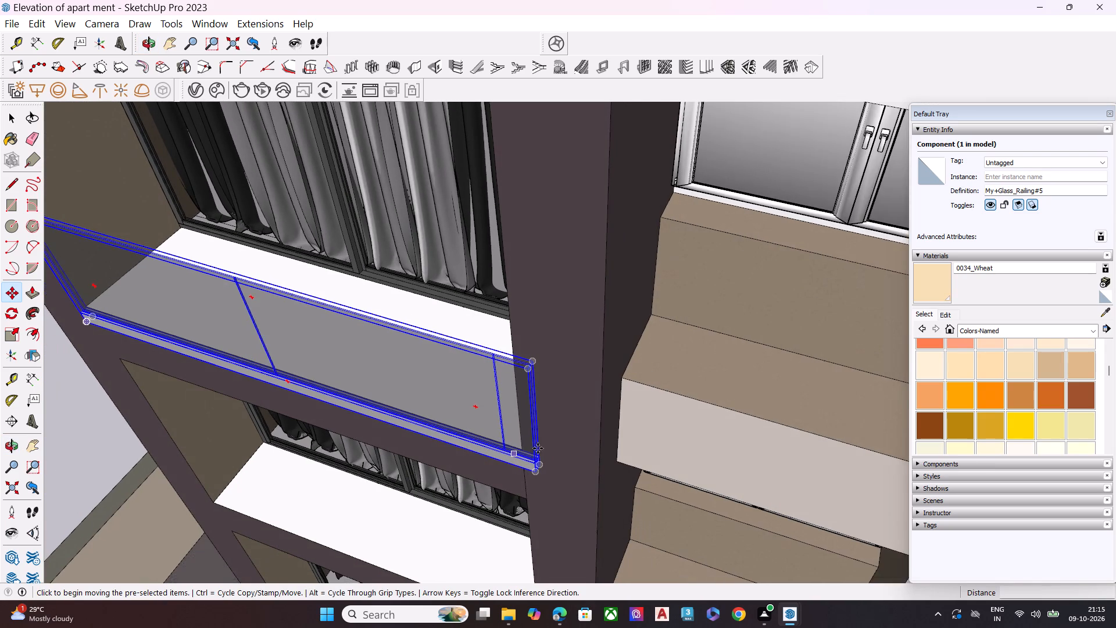
scroll(633, 427, down, 5)
scroll(334, 369, up, 3)
key(s)
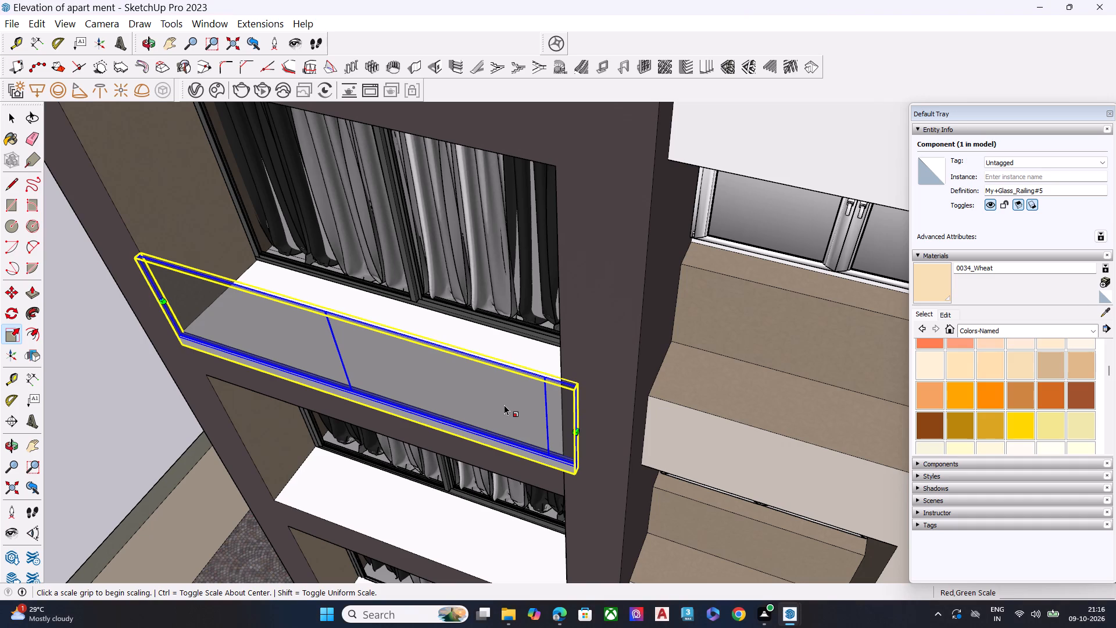
scroll(480, 423, up, 5)
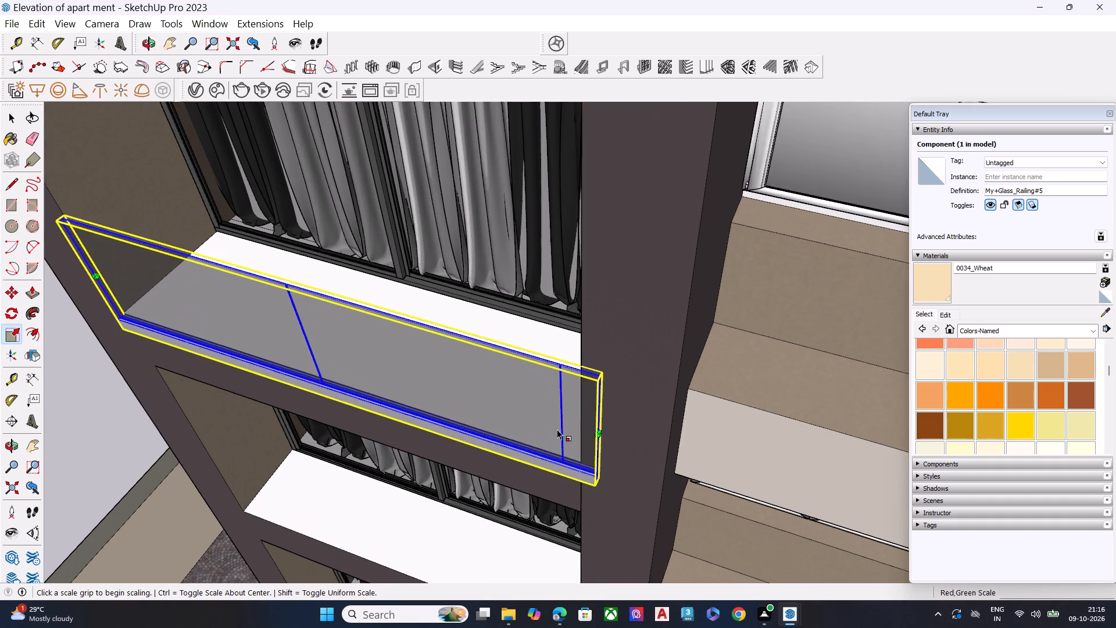
click(622, 437)
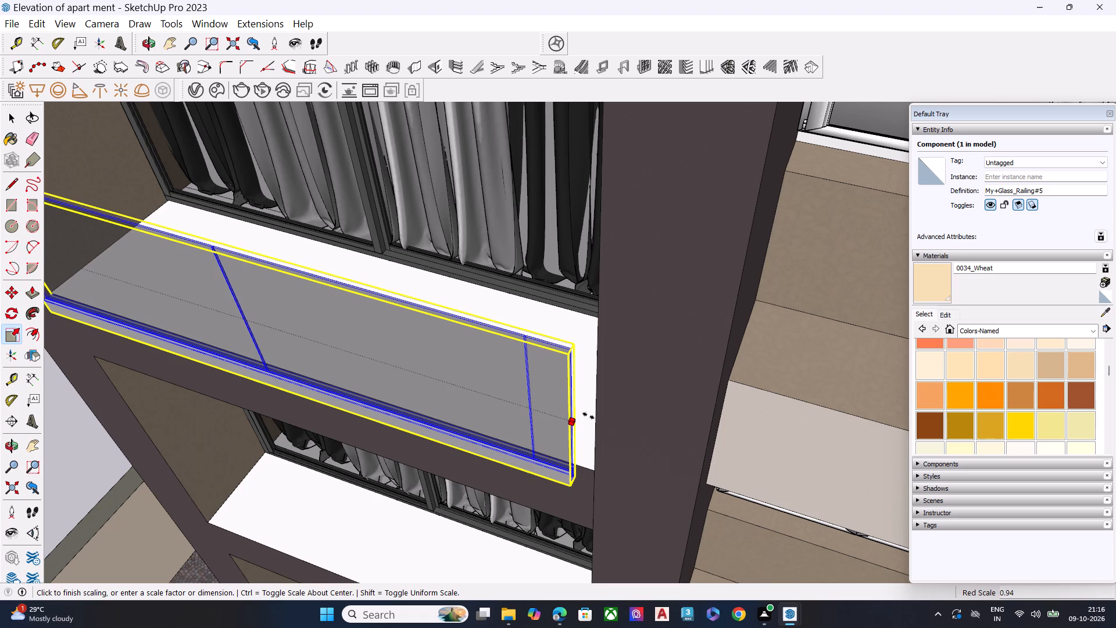
click(597, 402)
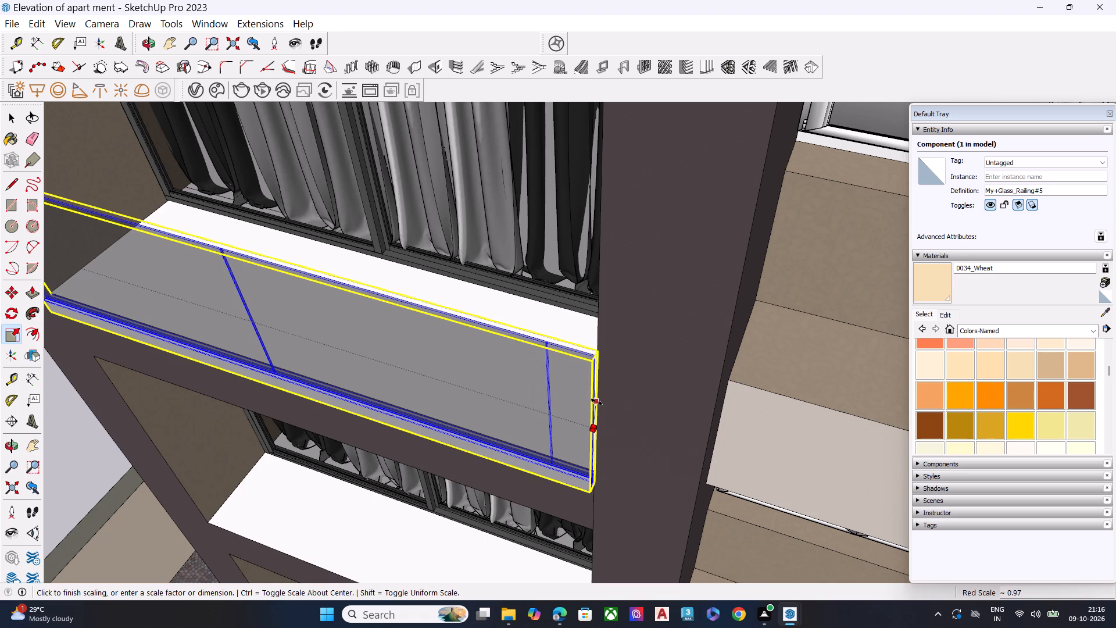
key(space)
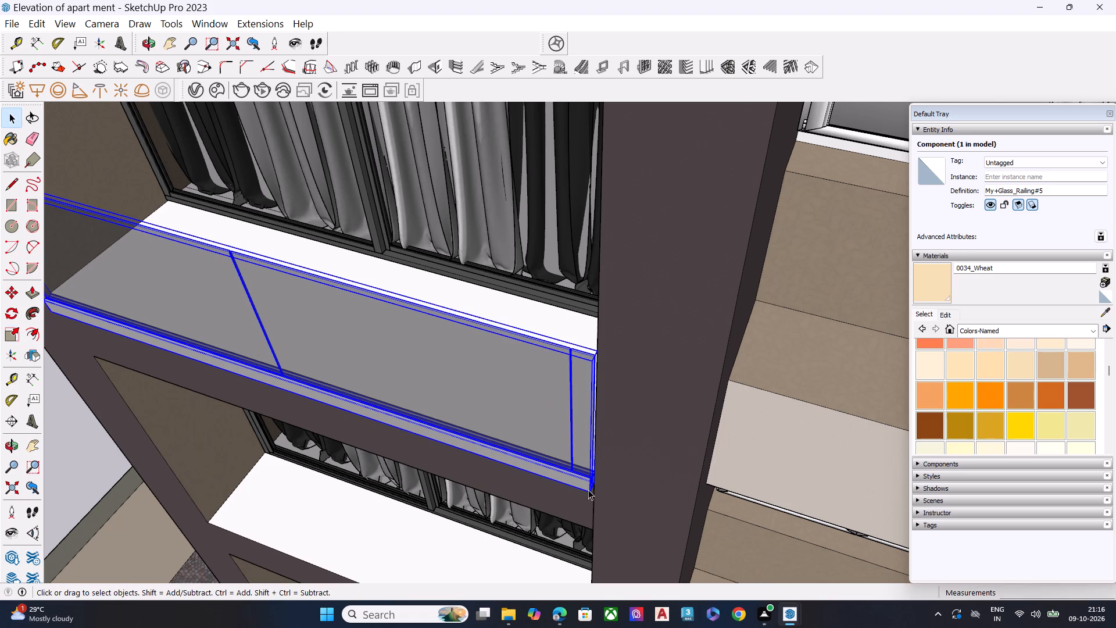
Move the railing about 5" by its lower end corner onto the top opening's front sill corner, and deselect it.
key(m)
click(590, 494)
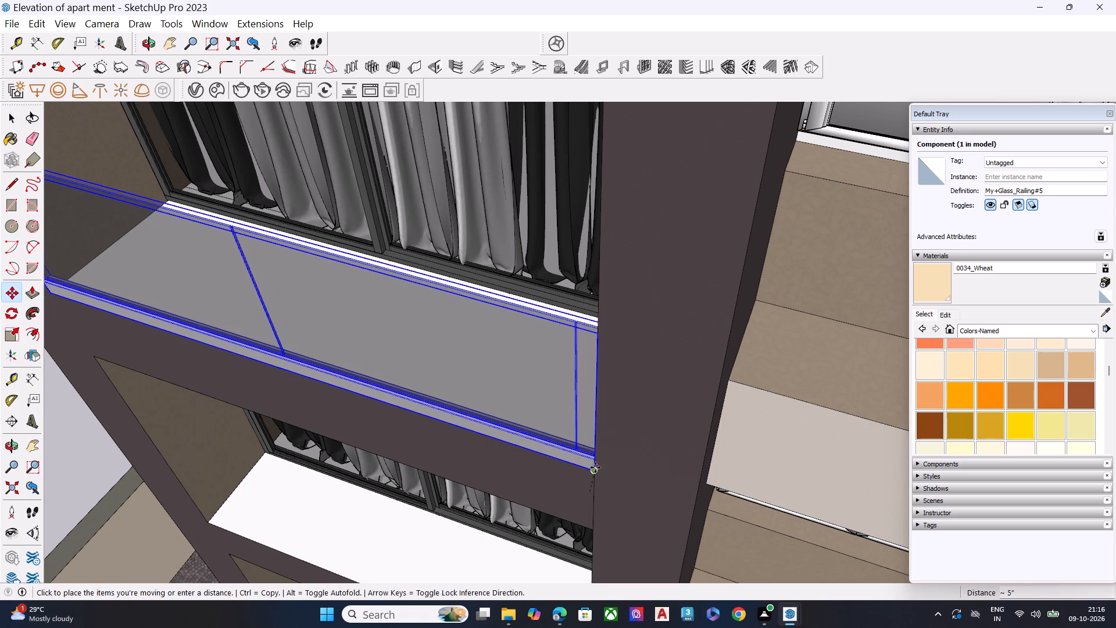
click(594, 469)
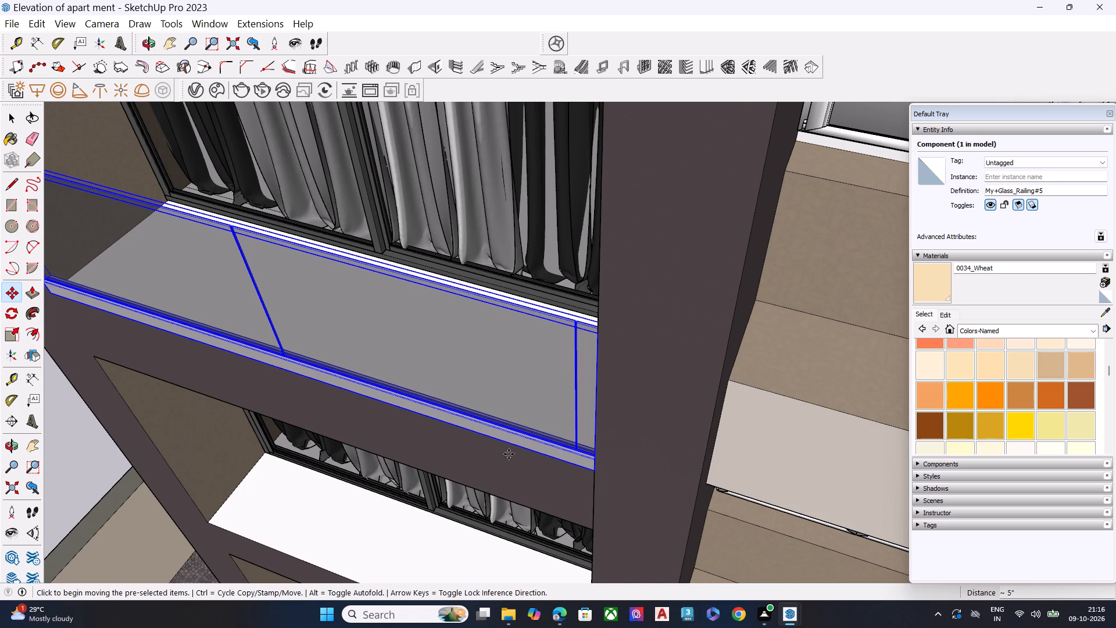
scroll(513, 463, down, 6)
scroll(621, 418, down, 4)
scroll(583, 478, down, 1)
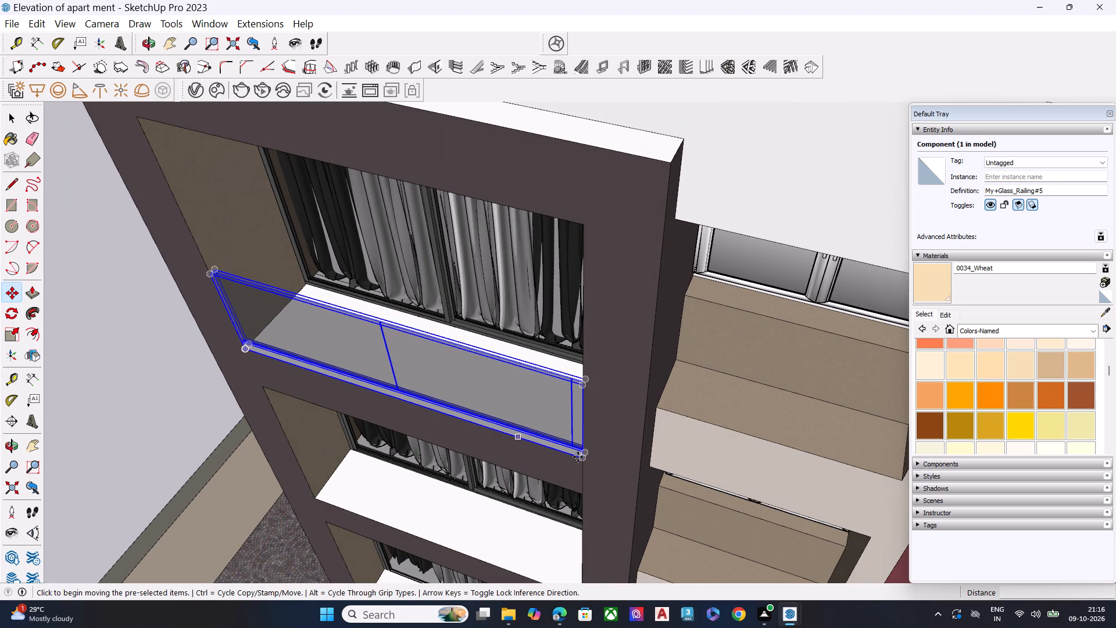
scroll(579, 457, up, 1)
key(space)
click(102, 400)
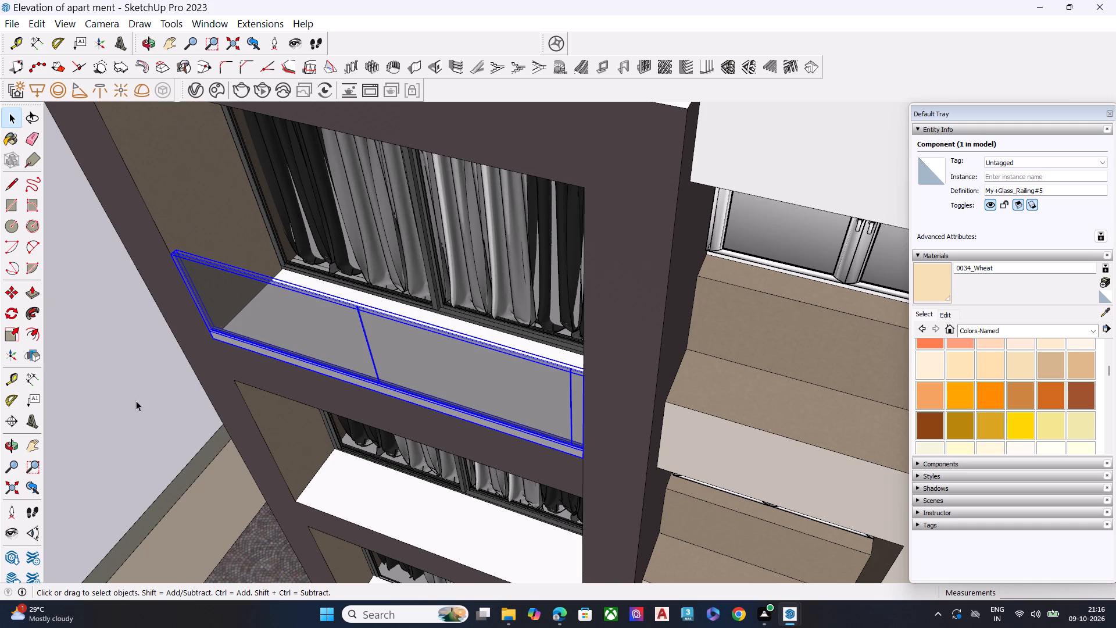
scroll(506, 420, down, 8)
scroll(598, 443, down, 10)
scroll(462, 404, down, 4)
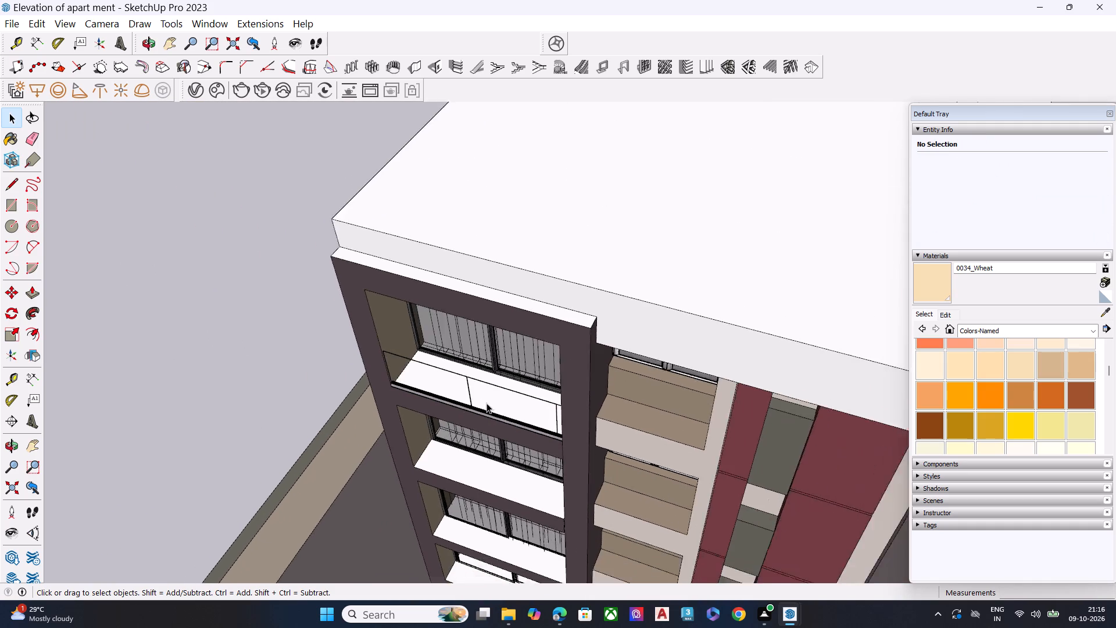
Examine how the glass railing sits in the top opening of the dark-framed bay from the front.
scroll(487, 403, down, 5)
scroll(550, 427, down, 5)
middle_drag(521, 468, 688, 315)
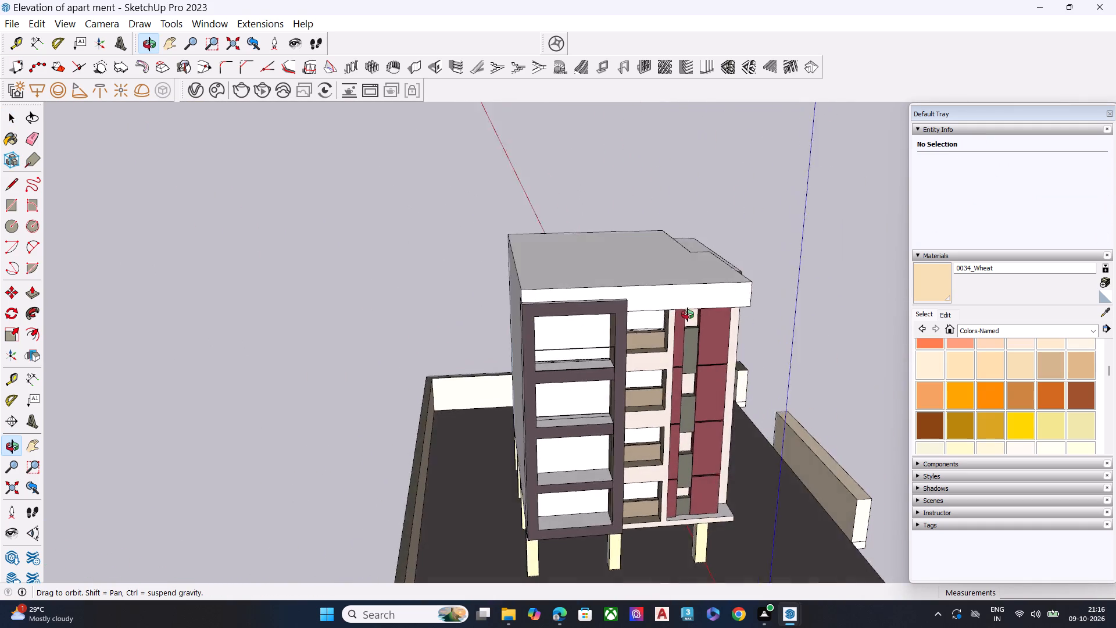
middle_drag(688, 315, 703, 305)
scroll(629, 351, up, 10)
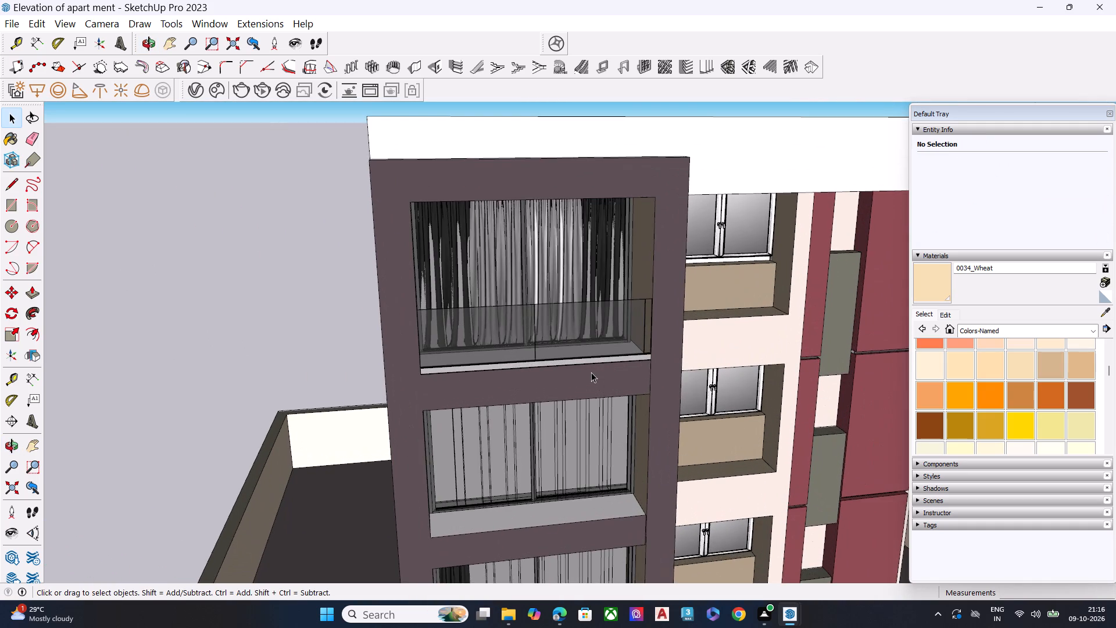
scroll(591, 372, up, 2)
scroll(516, 334, down, 6)
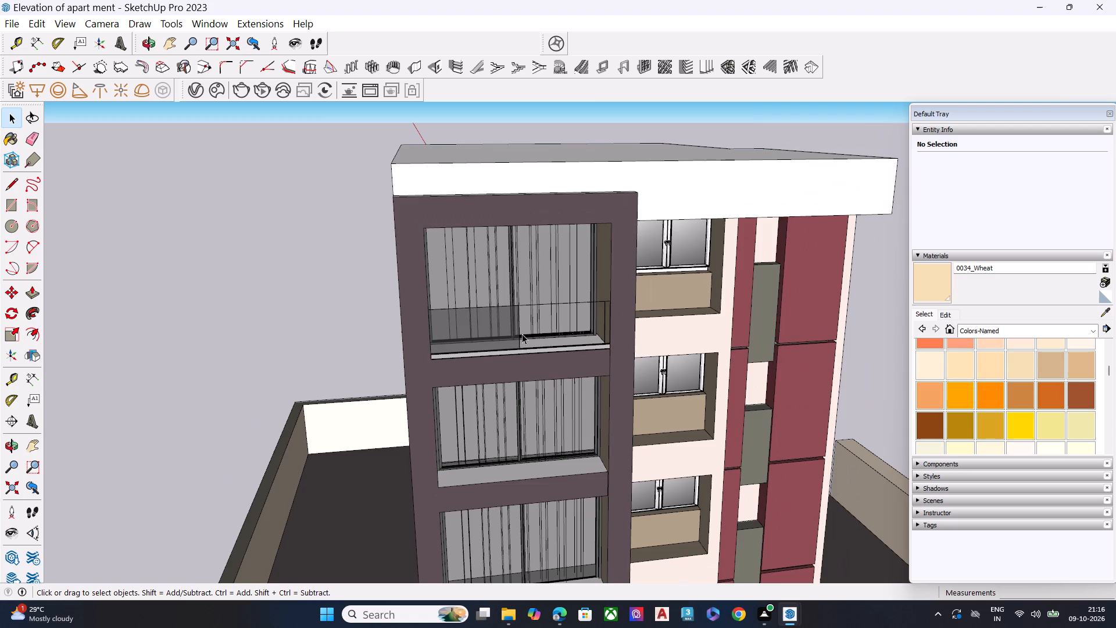
scroll(531, 361, down, 1)
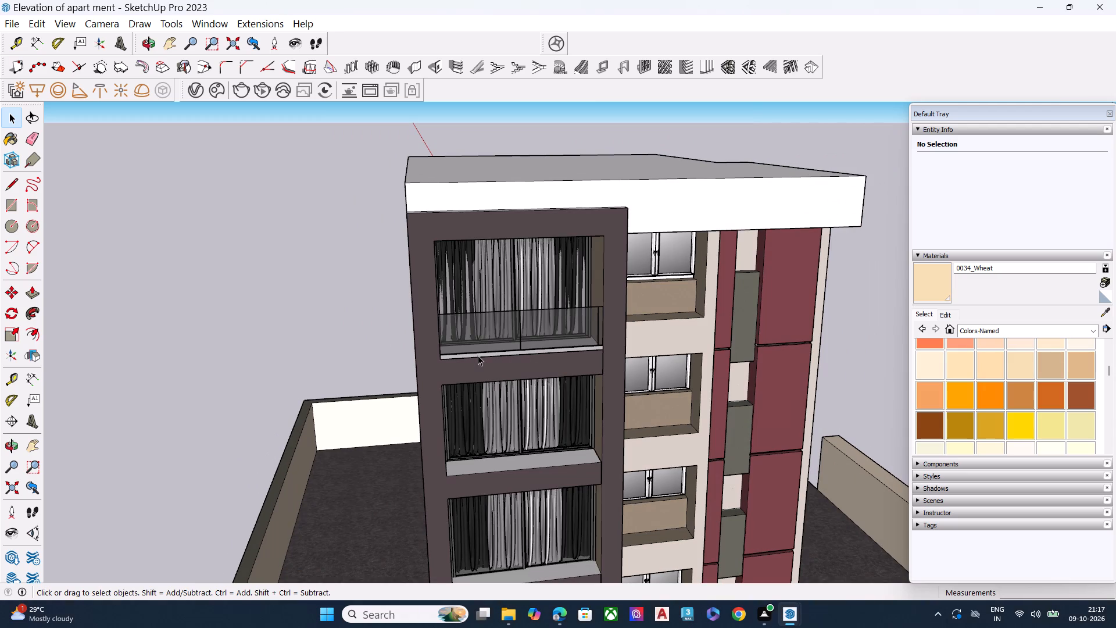
Copy the glass railing by its lower front end corner about 9' 5 3/4" down onto the matching sill corner of the second opening, and deselect it.
scroll(542, 351, up, 5)
scroll(641, 341, up, 6)
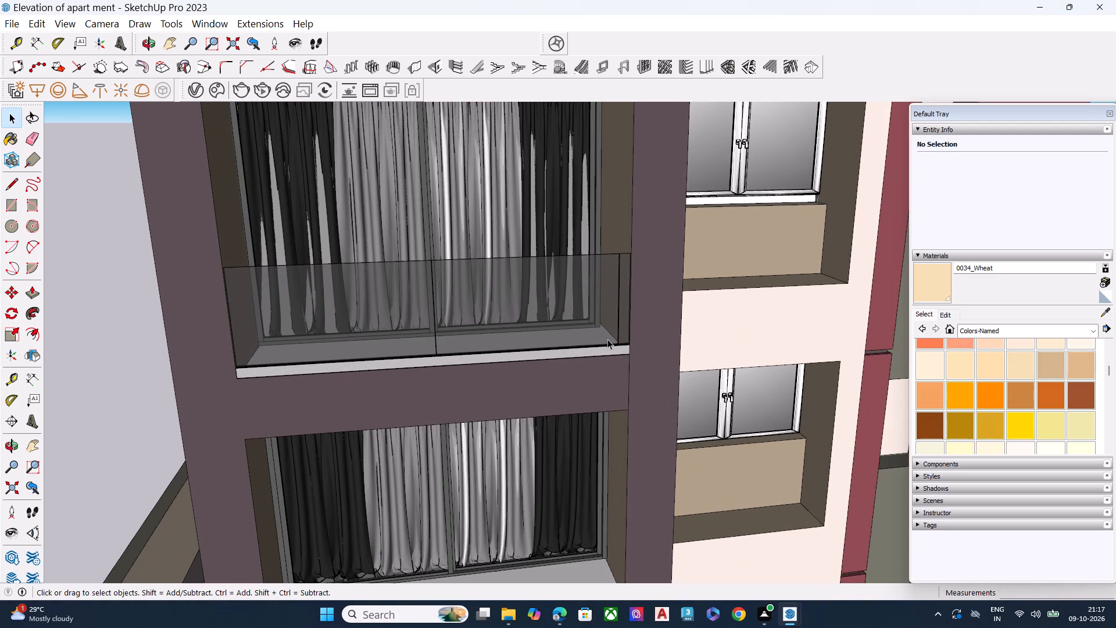
click(607, 339)
key(m)
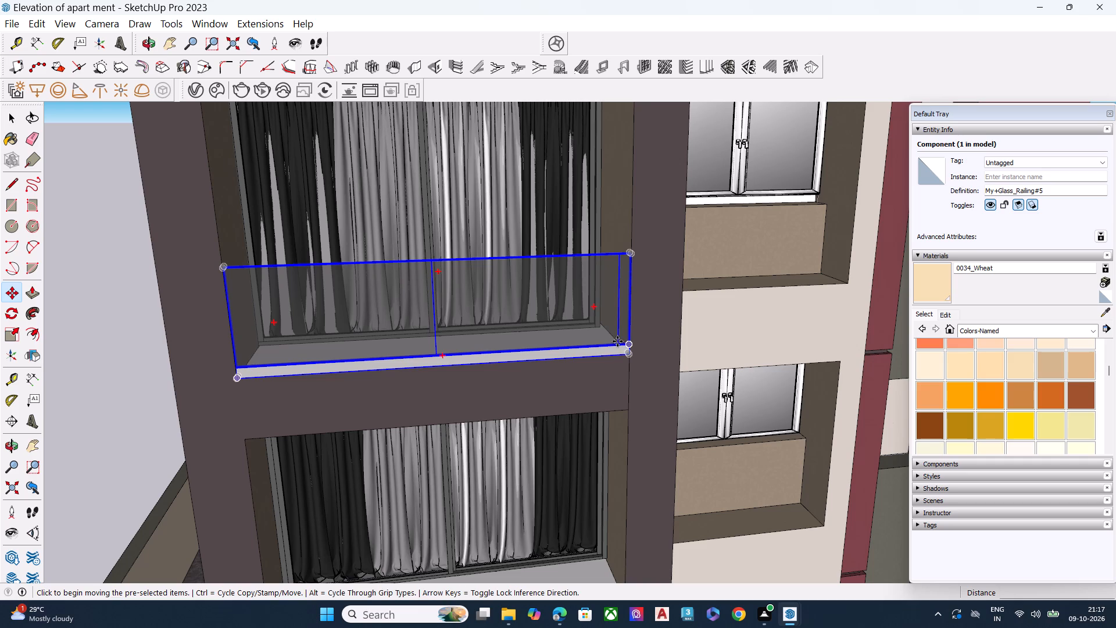
scroll(622, 337, up, 18)
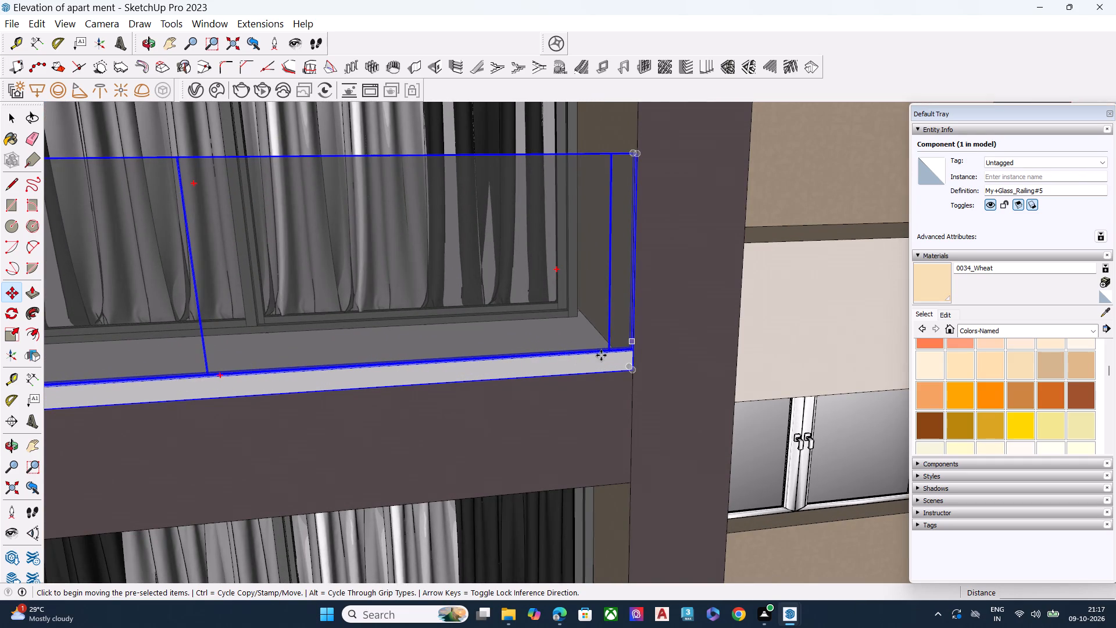
middle_drag(623, 352, 411, 377)
scroll(388, 363, up, 2)
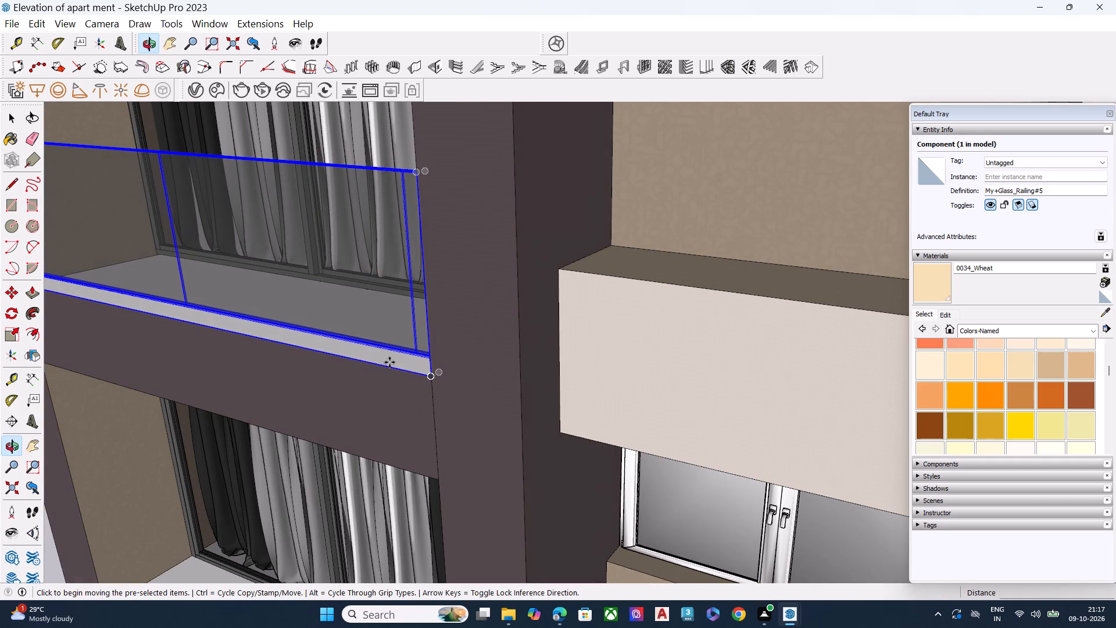
scroll(389, 362, up, 5)
click(446, 381)
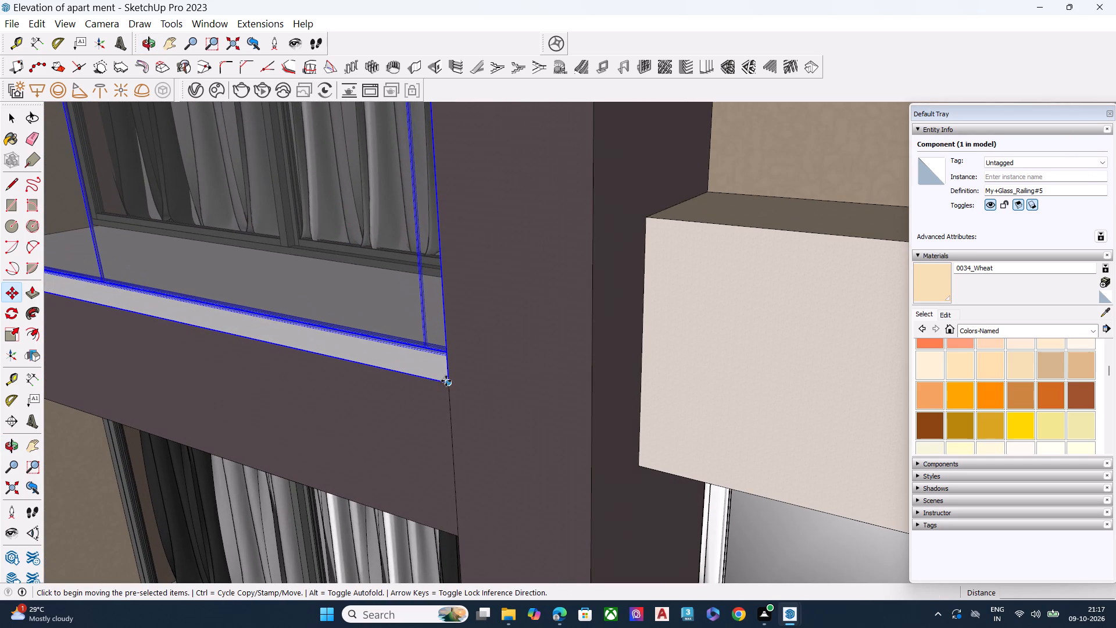
scroll(352, 391, down, 7)
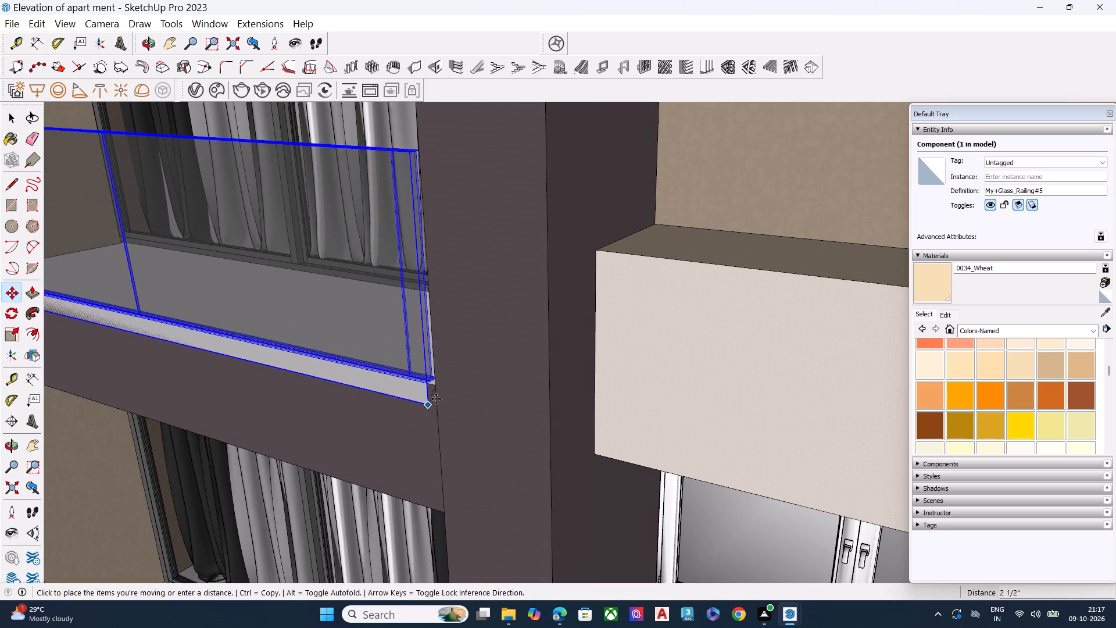
scroll(366, 324, down, 8)
scroll(520, 300, down, 8)
scroll(463, 305, down, 9)
scroll(387, 318, down, 5)
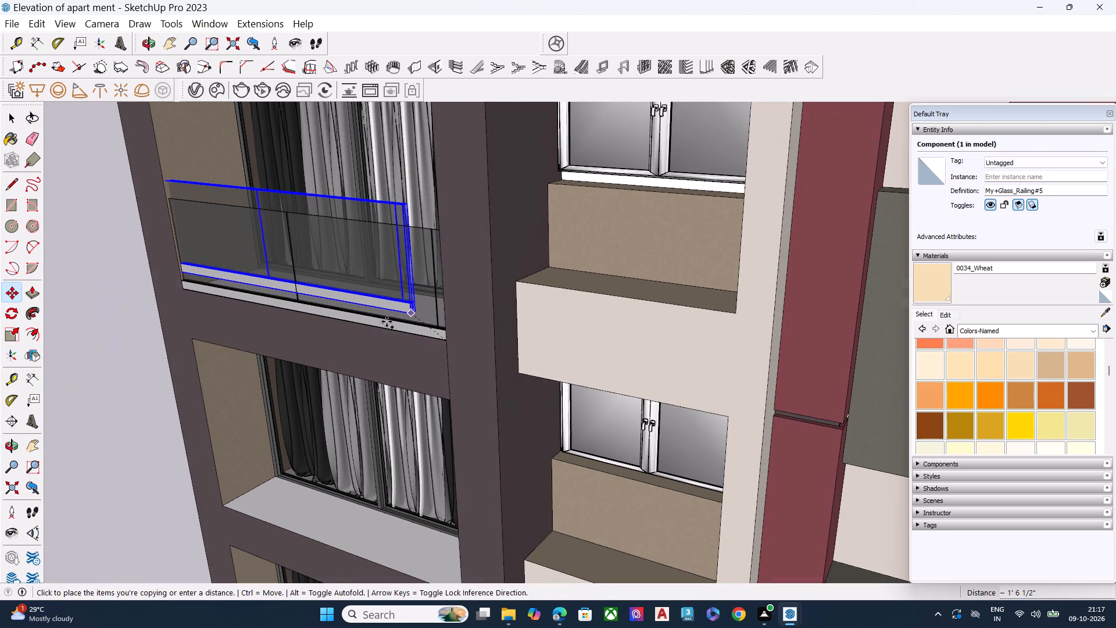
scroll(387, 322, down, 2)
scroll(392, 386, down, 9)
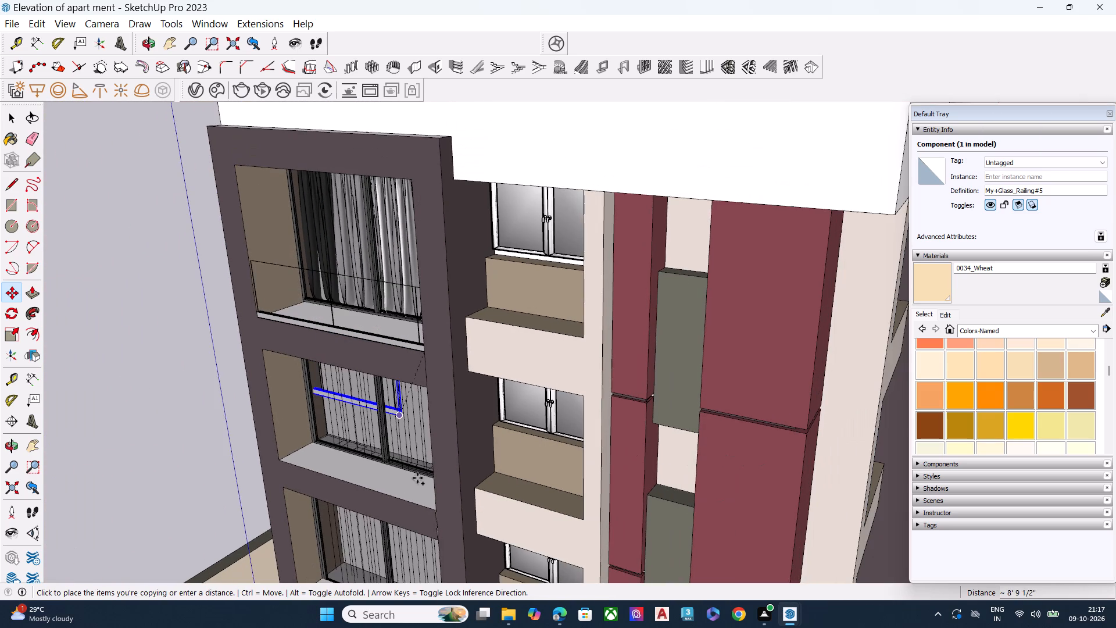
scroll(415, 500, up, 19)
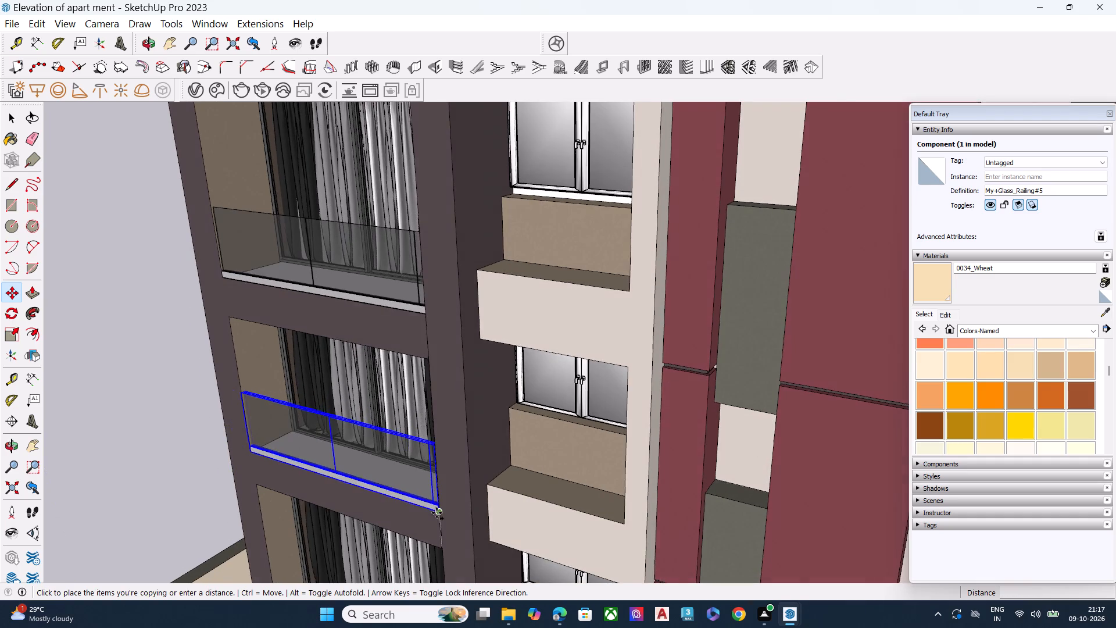
scroll(437, 513, up, 19)
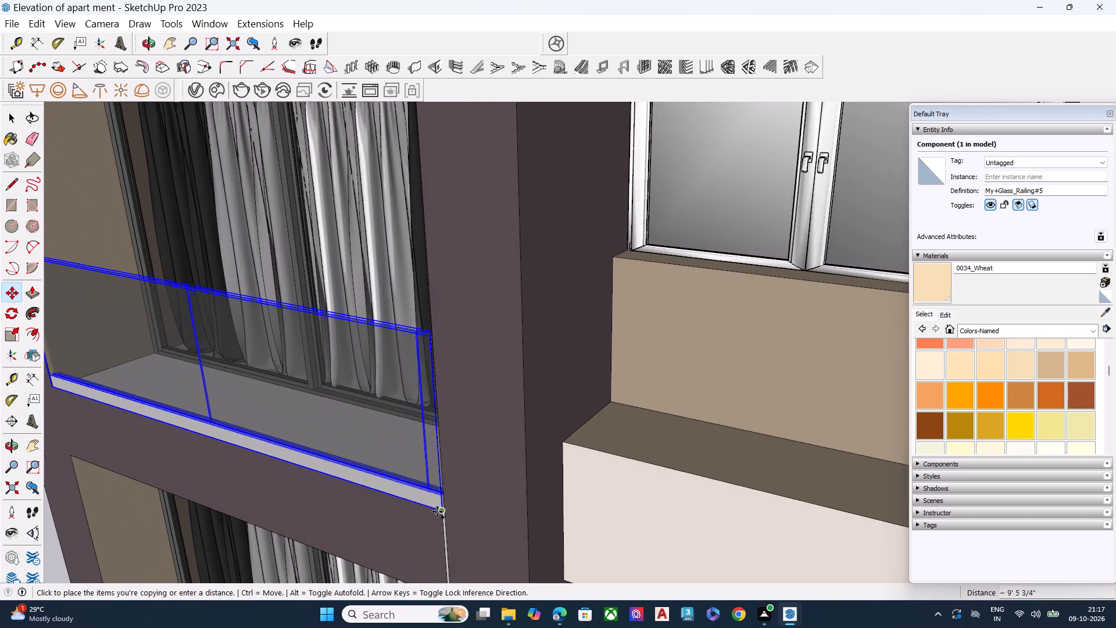
scroll(437, 512, up, 8)
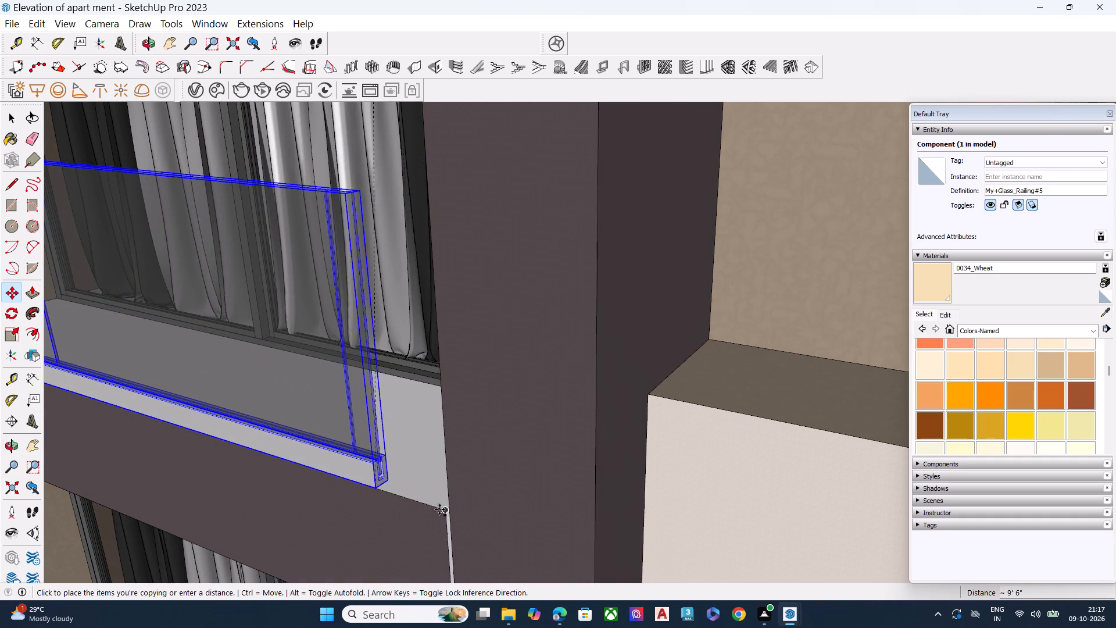
click(450, 512)
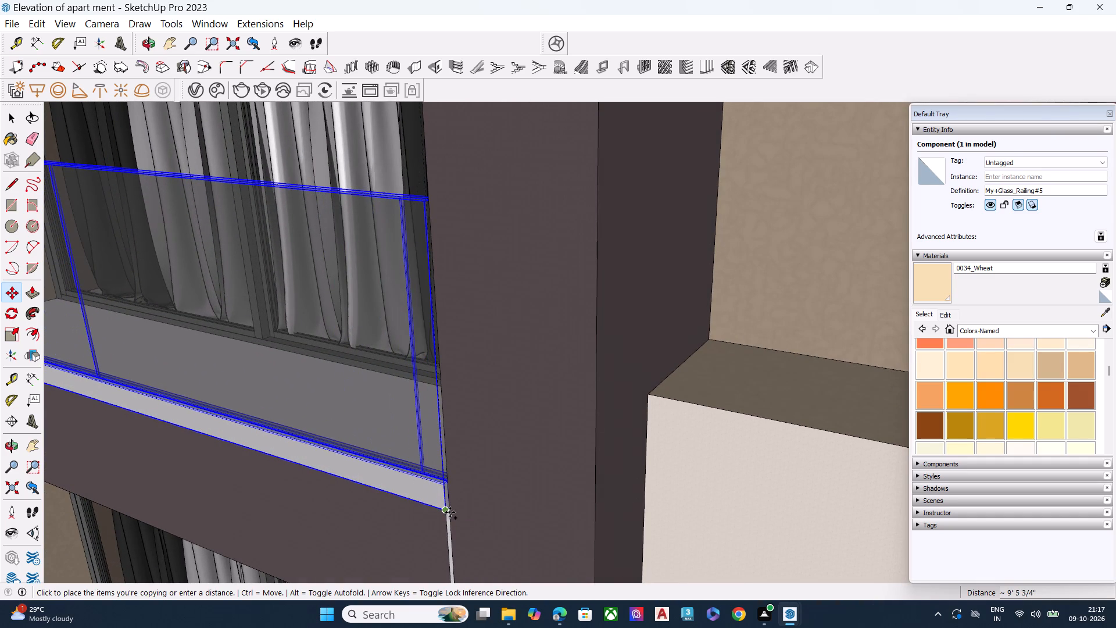
key(space)
scroll(438, 436, down, 3)
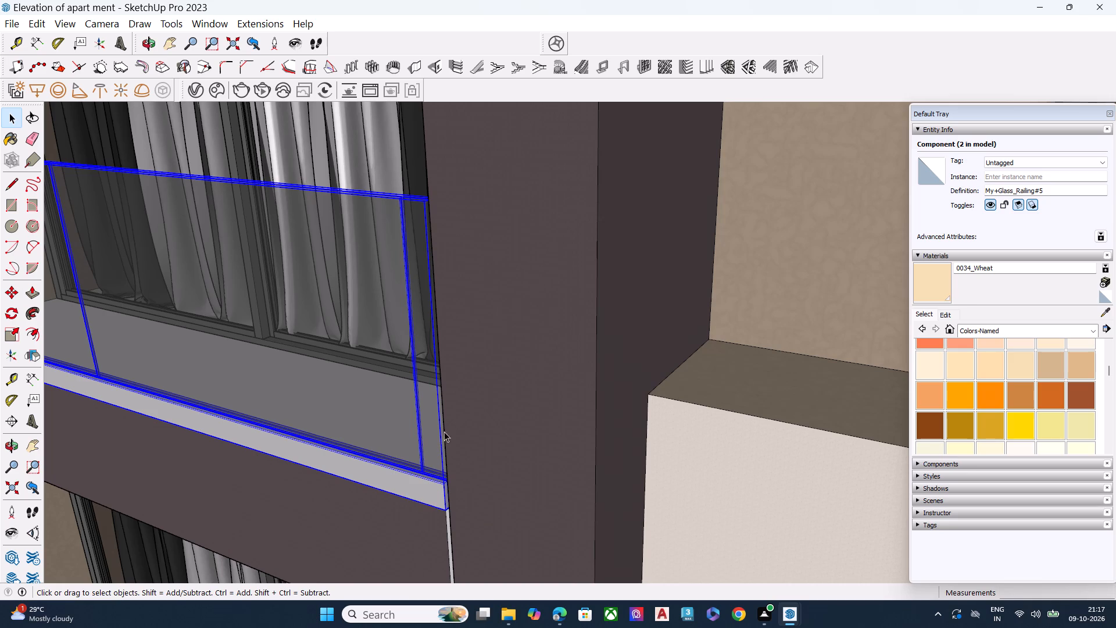
scroll(444, 431, down, 12)
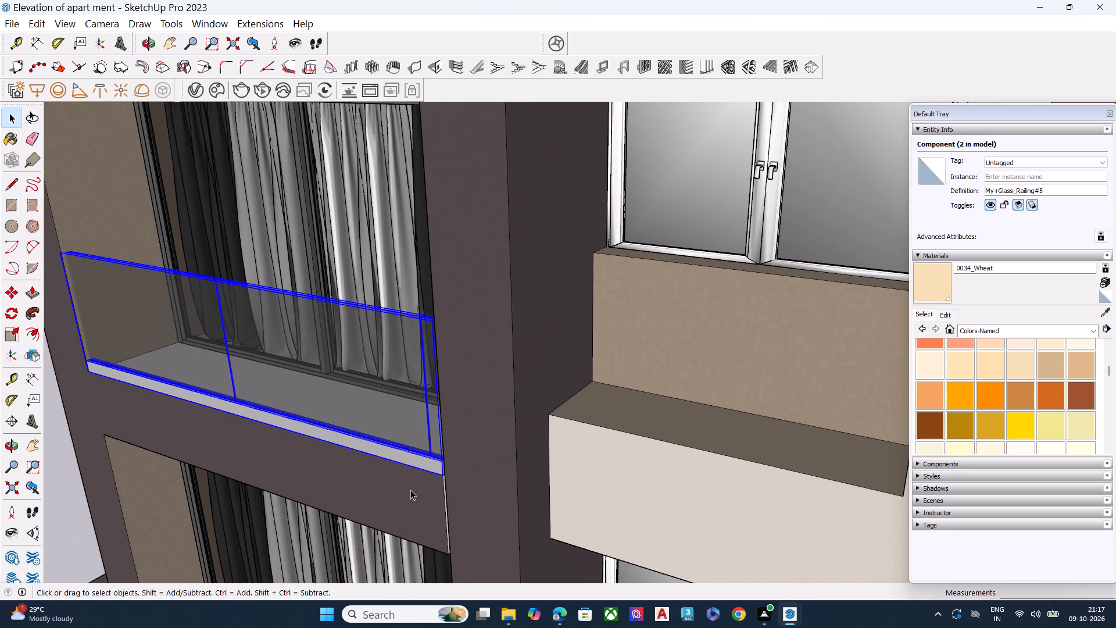
click(410, 490)
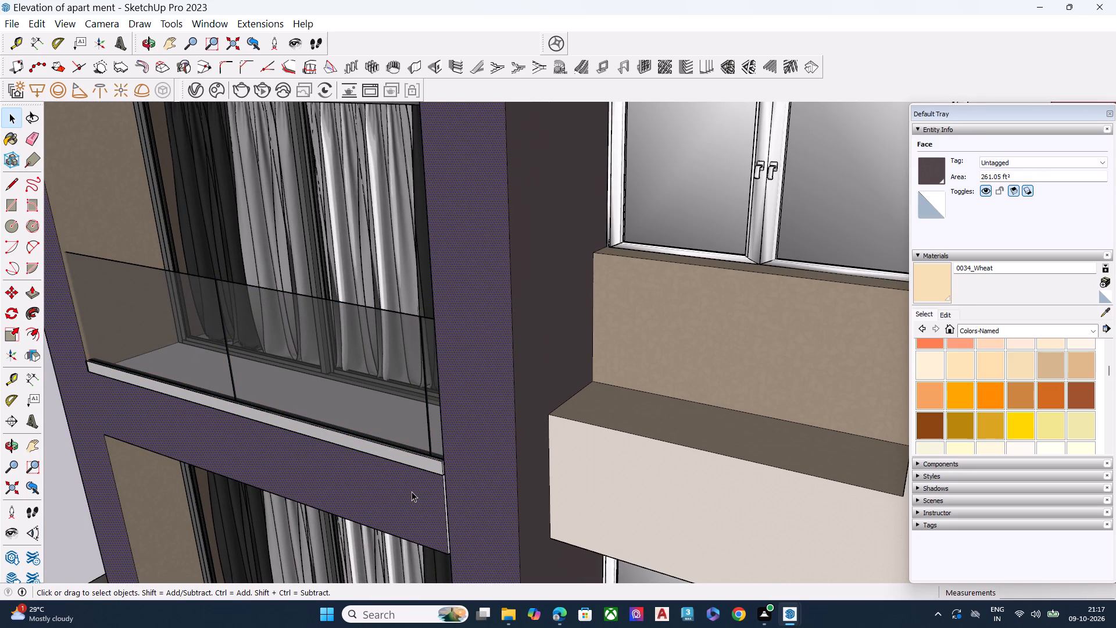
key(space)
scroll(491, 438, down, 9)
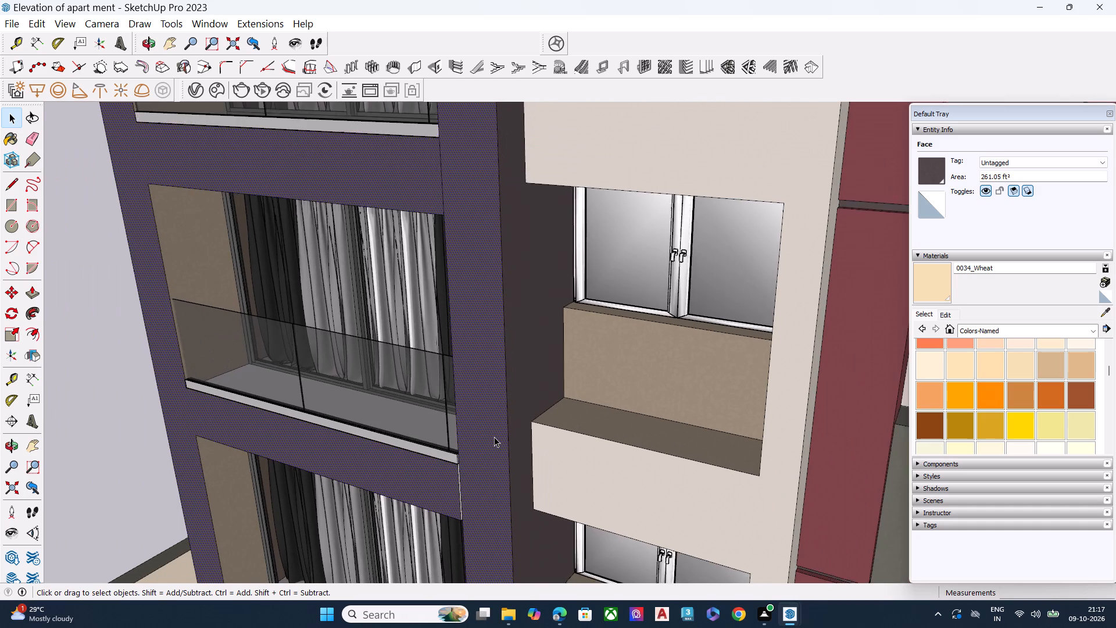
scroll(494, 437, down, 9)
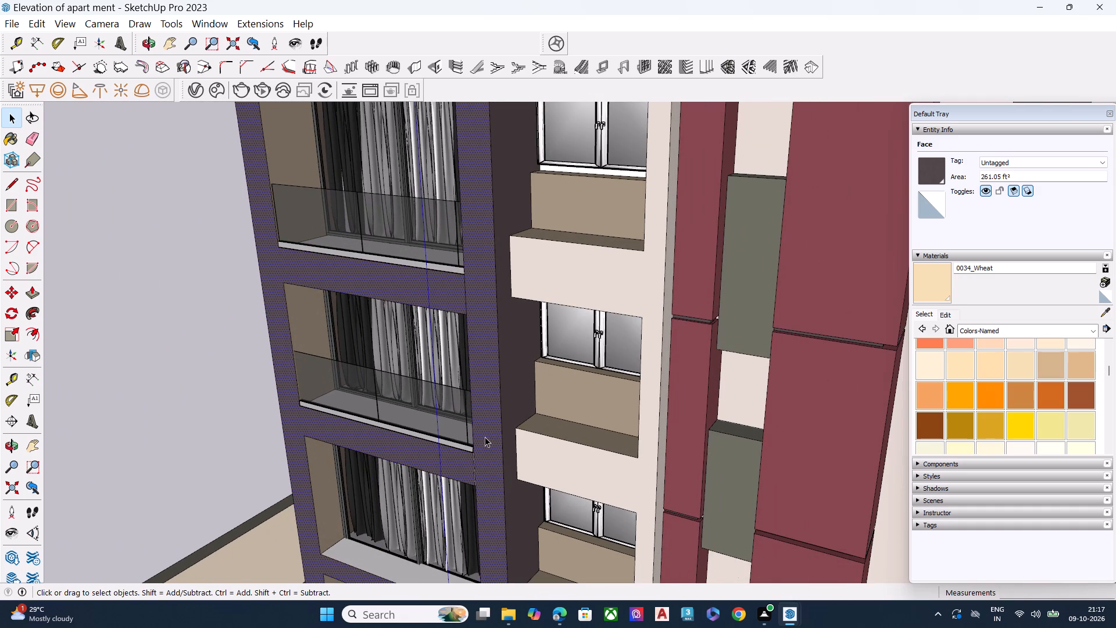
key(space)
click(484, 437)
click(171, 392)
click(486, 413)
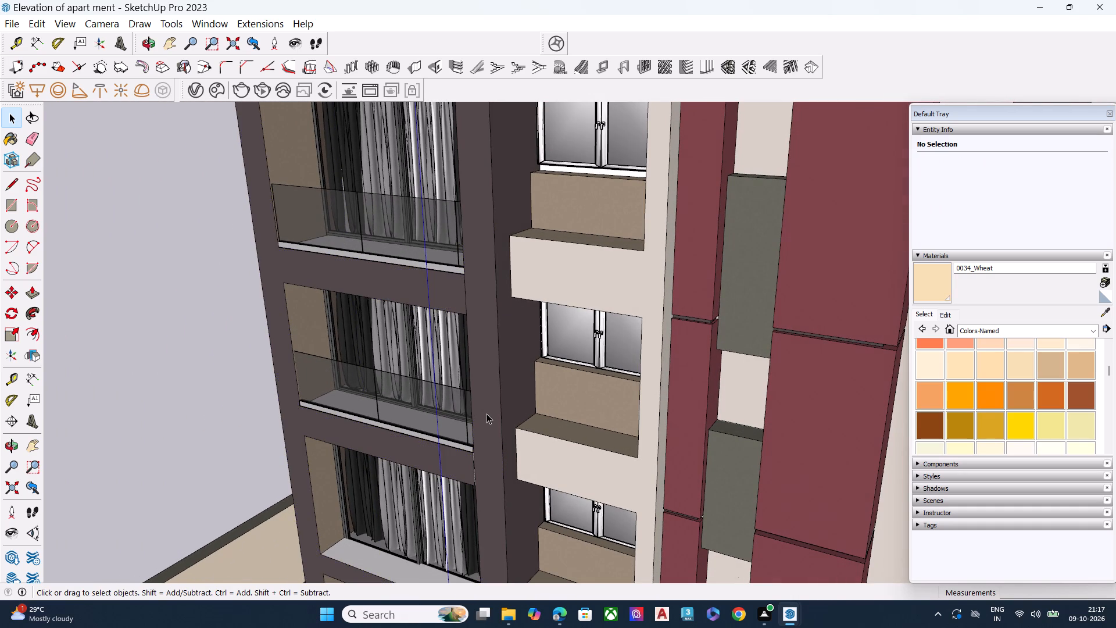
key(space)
Copy the second opening's glass railing by its lower front end corner about 10' 3 1/2" down onto the third opening's matching sill corner.
scroll(192, 362, down, 3)
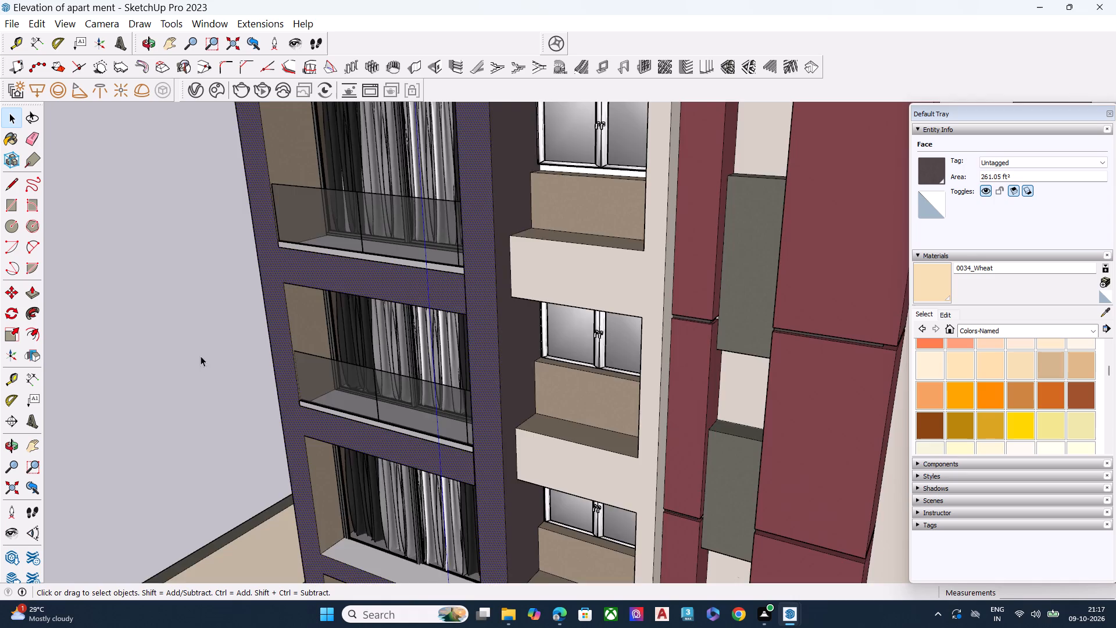
scroll(201, 356, down, 5)
middle_drag(280, 480, 308, 429)
scroll(308, 429, up, 3)
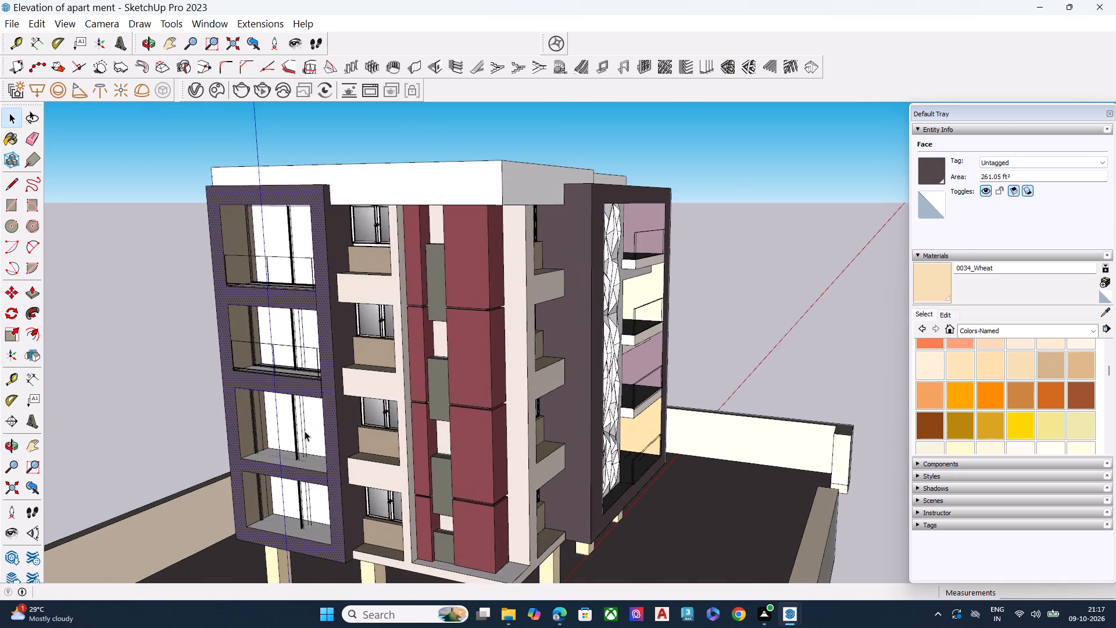
scroll(305, 431, up, 4)
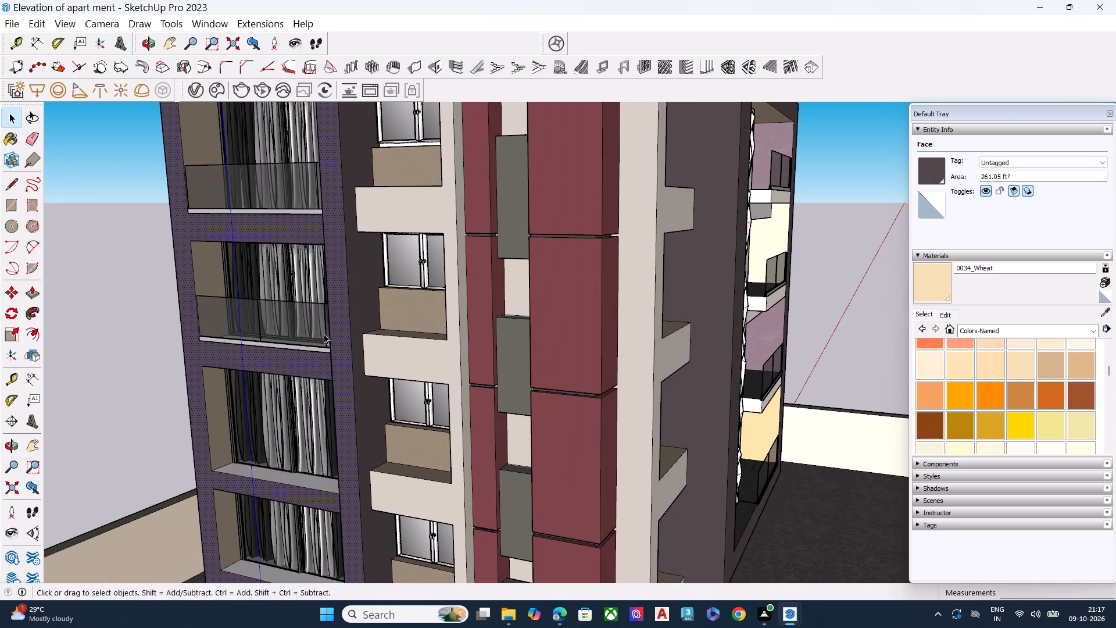
click(319, 336)
key(m)
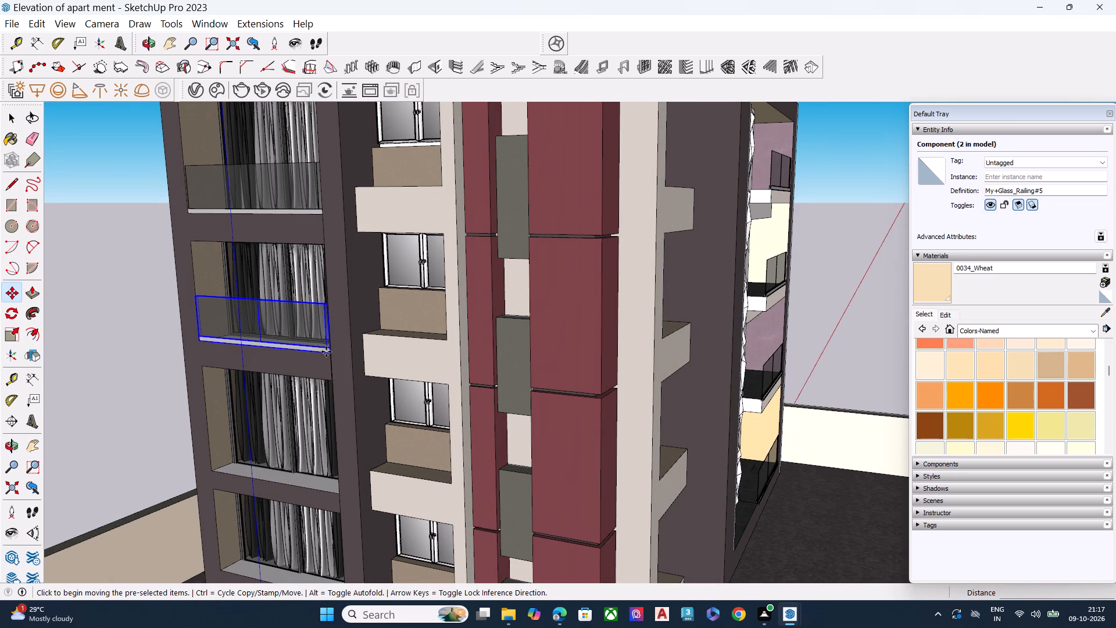
scroll(324, 348, up, 11)
scroll(324, 348, down, 1)
scroll(324, 348, up, 13)
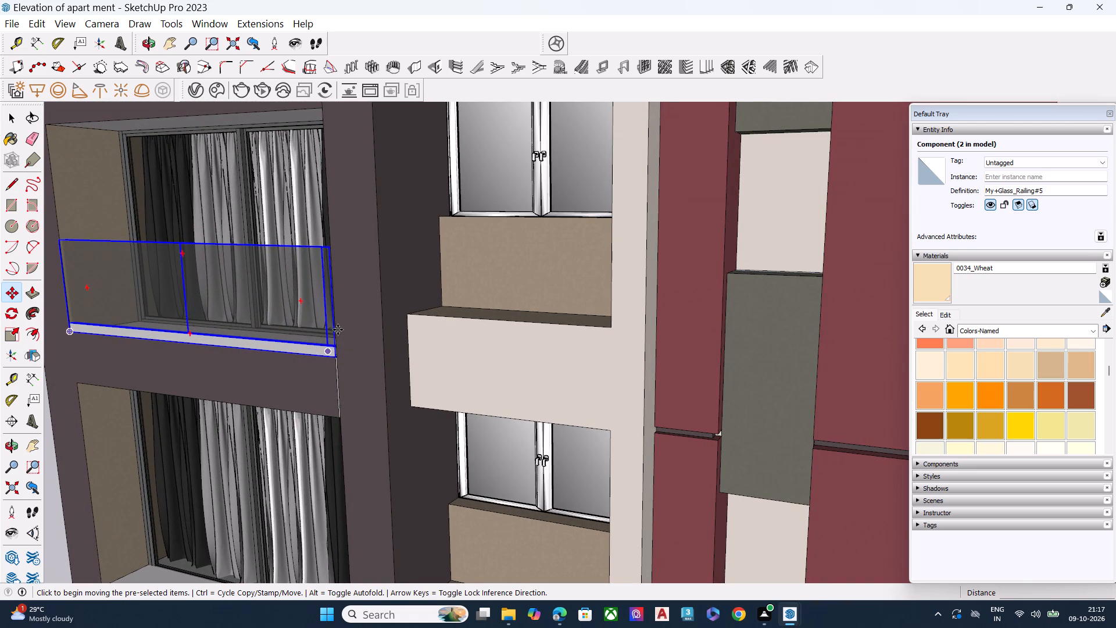
scroll(322, 316, up, 7)
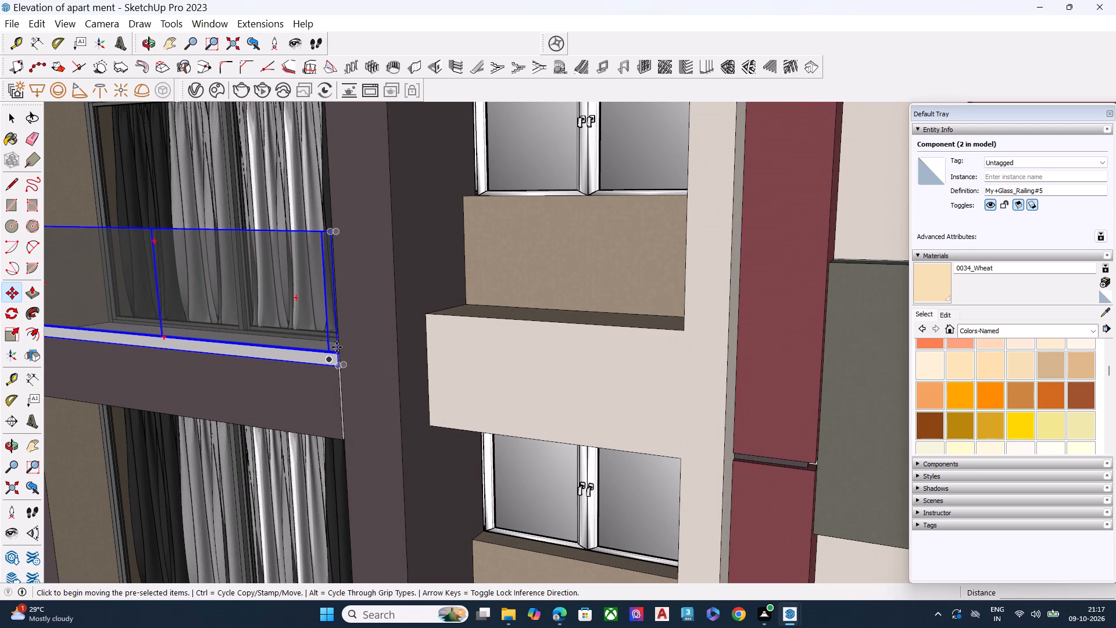
scroll(331, 361, up, 6)
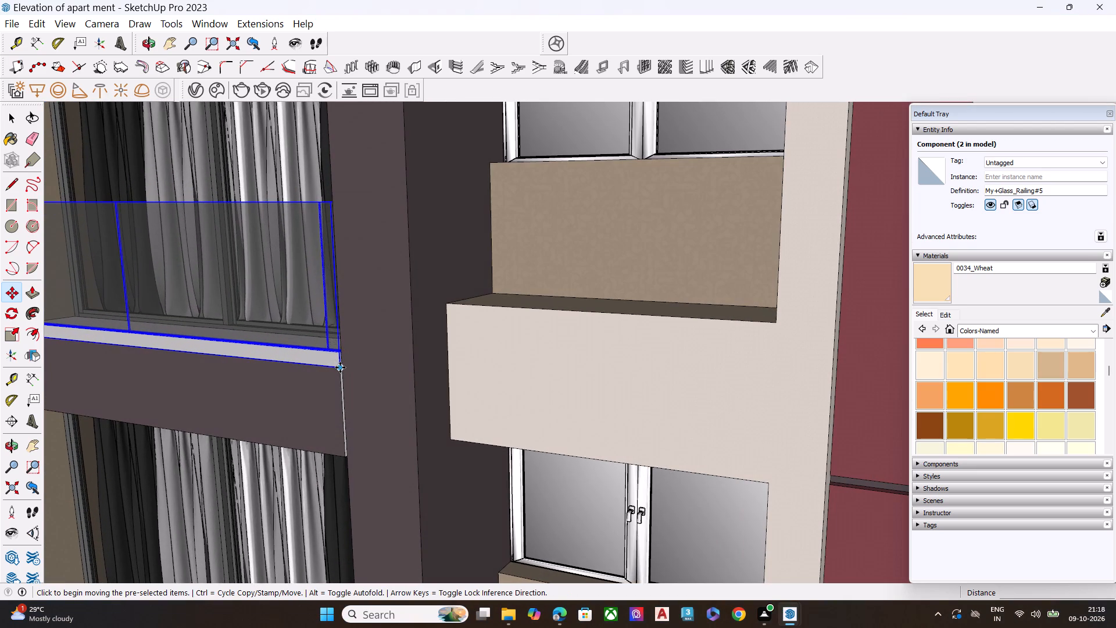
click(340, 367)
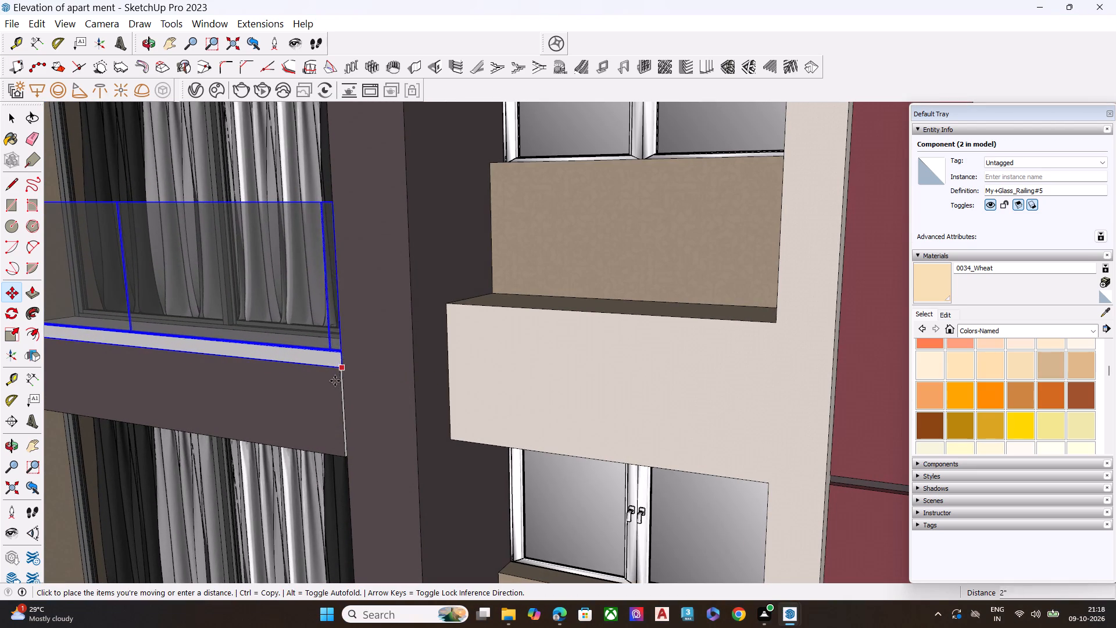
scroll(277, 369, down, 8)
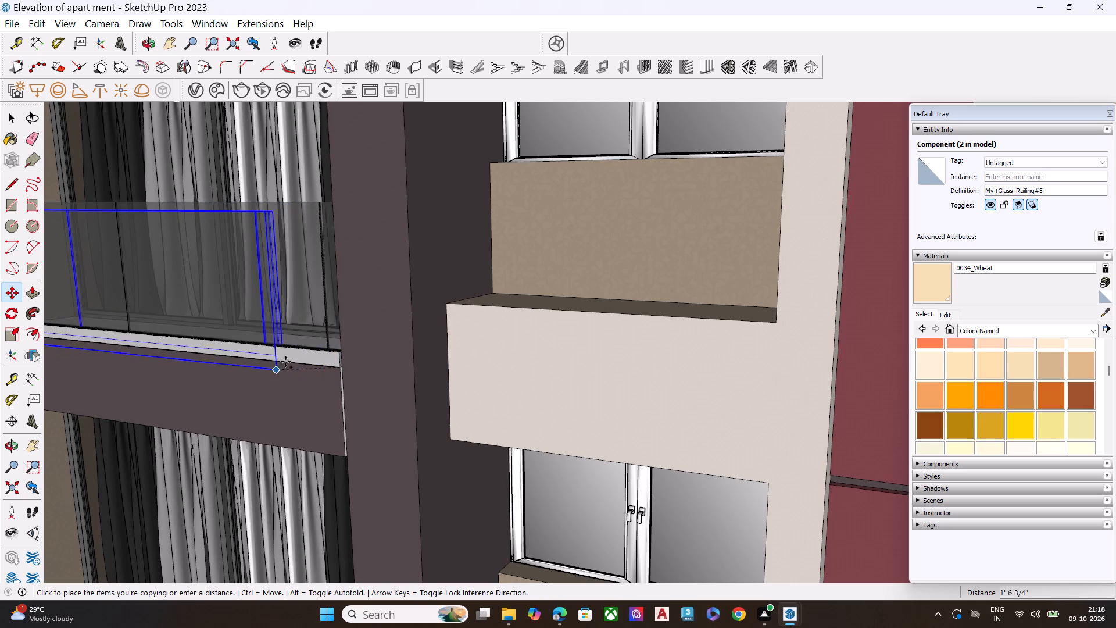
scroll(347, 342, down, 17)
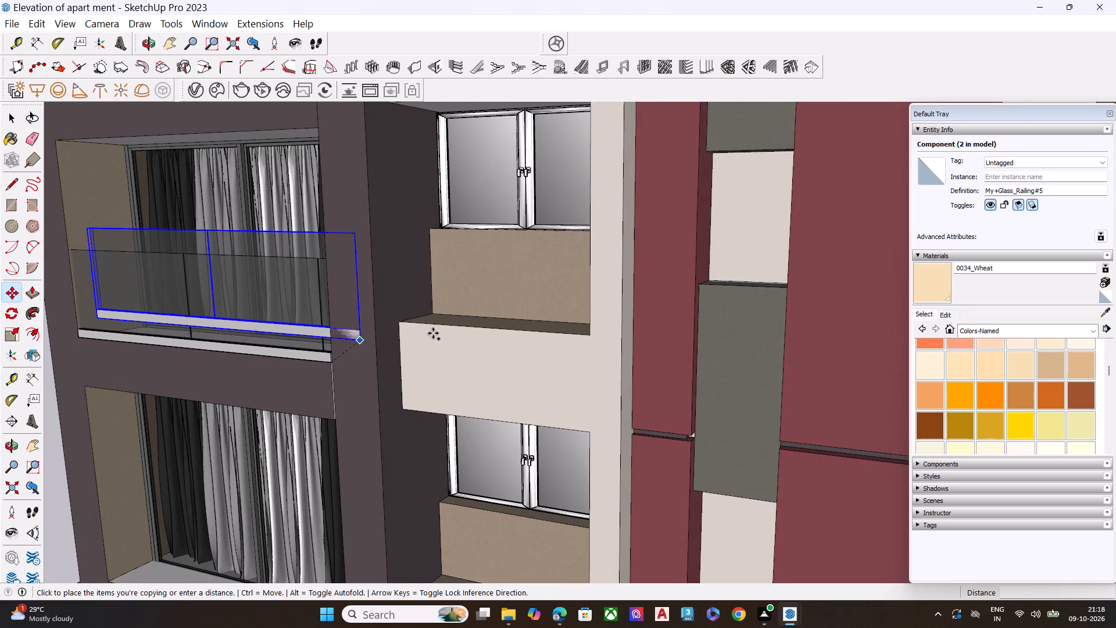
scroll(437, 336, down, 5)
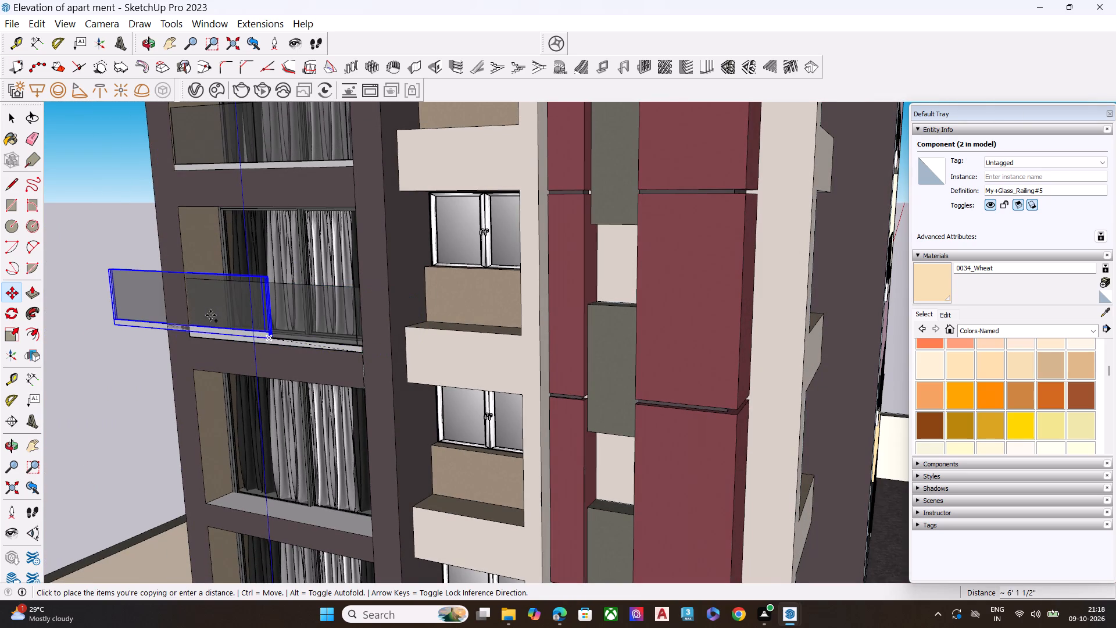
scroll(214, 315, down, 1)
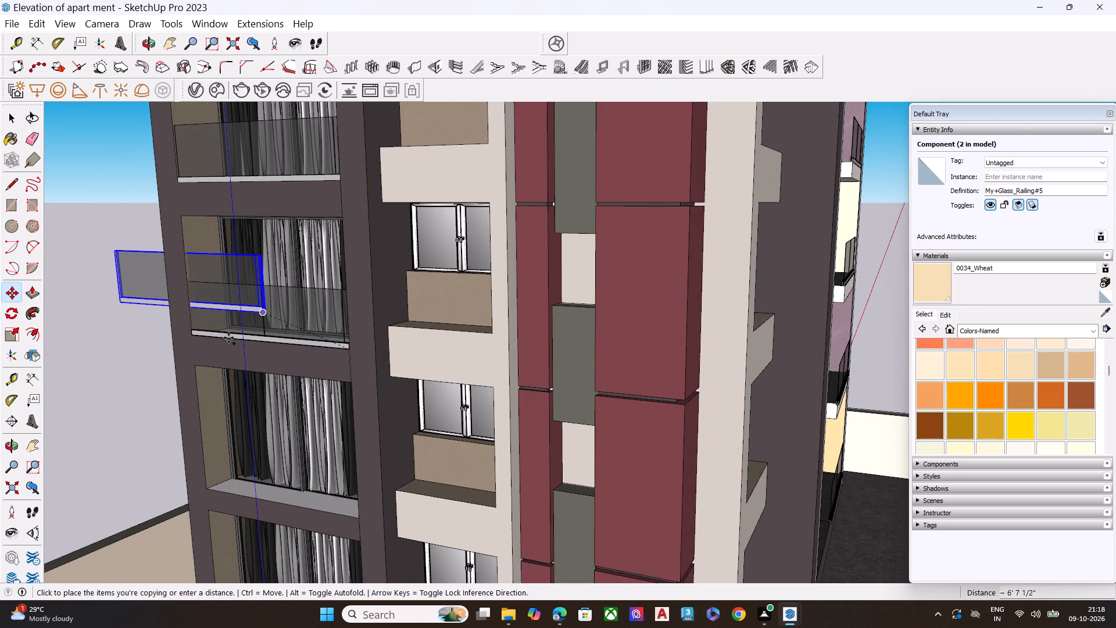
scroll(216, 336, down, 7)
scroll(312, 342, down, 3)
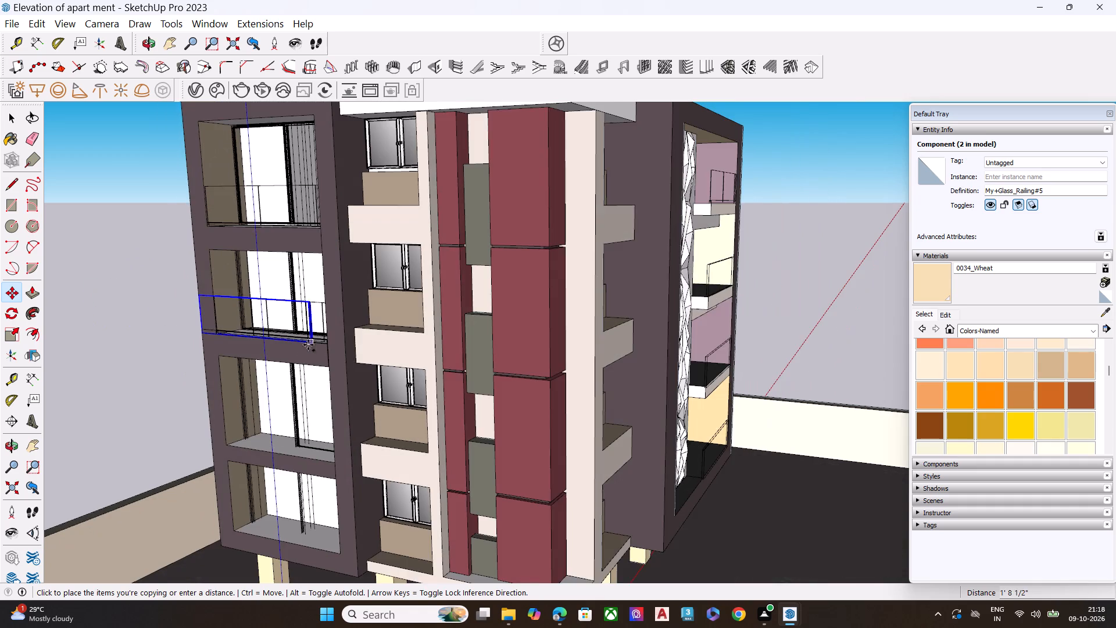
scroll(316, 438, up, 9)
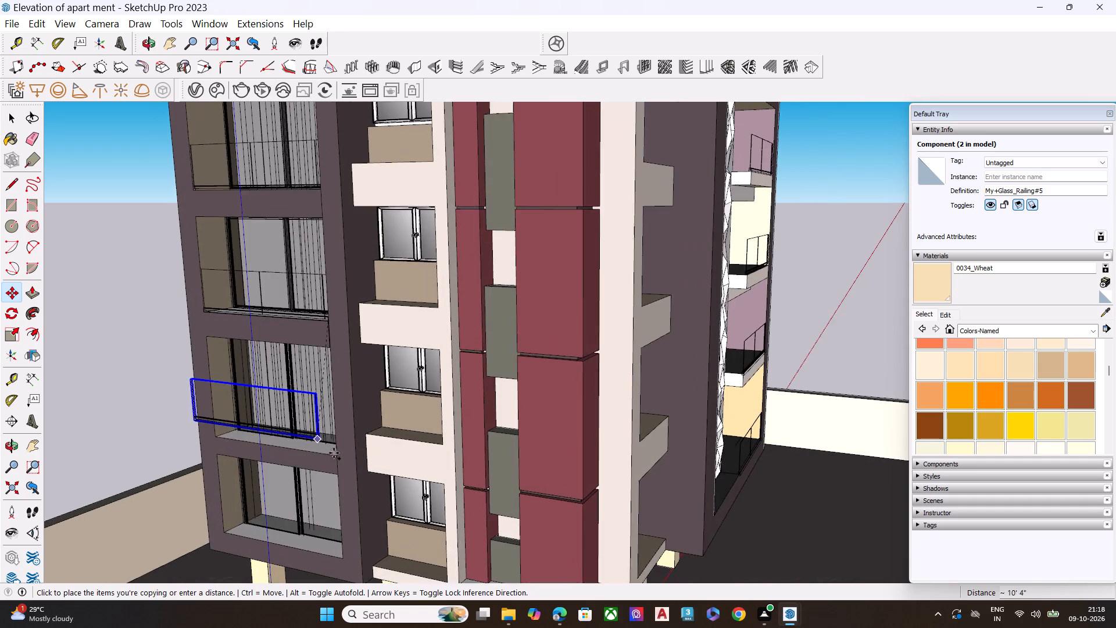
scroll(338, 454, up, 19)
scroll(335, 451, up, 7)
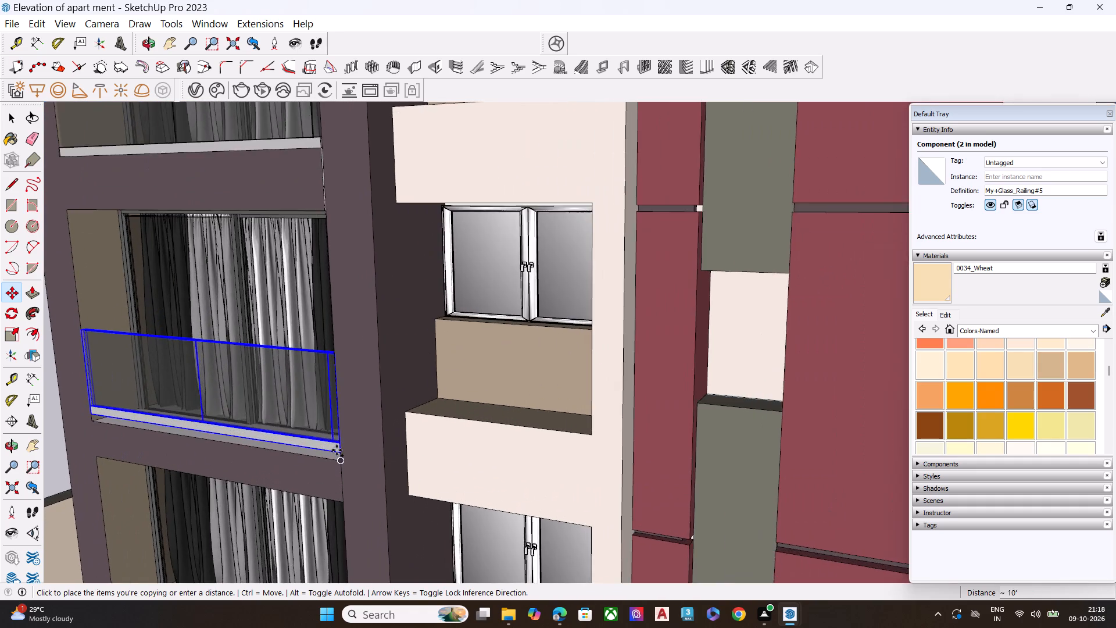
scroll(337, 450, up, 3)
click(343, 472)
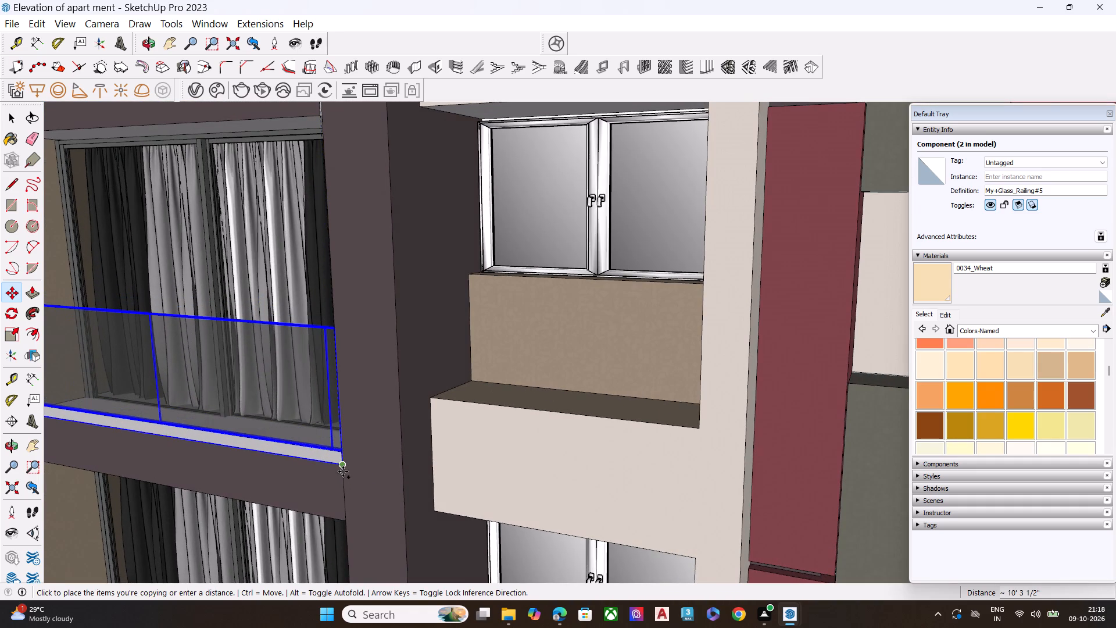
Copy the third opening's glass railing by the same lower corner about 8' 4" down onto the bottom opening's sill corner, and deselect it.
click(342, 465)
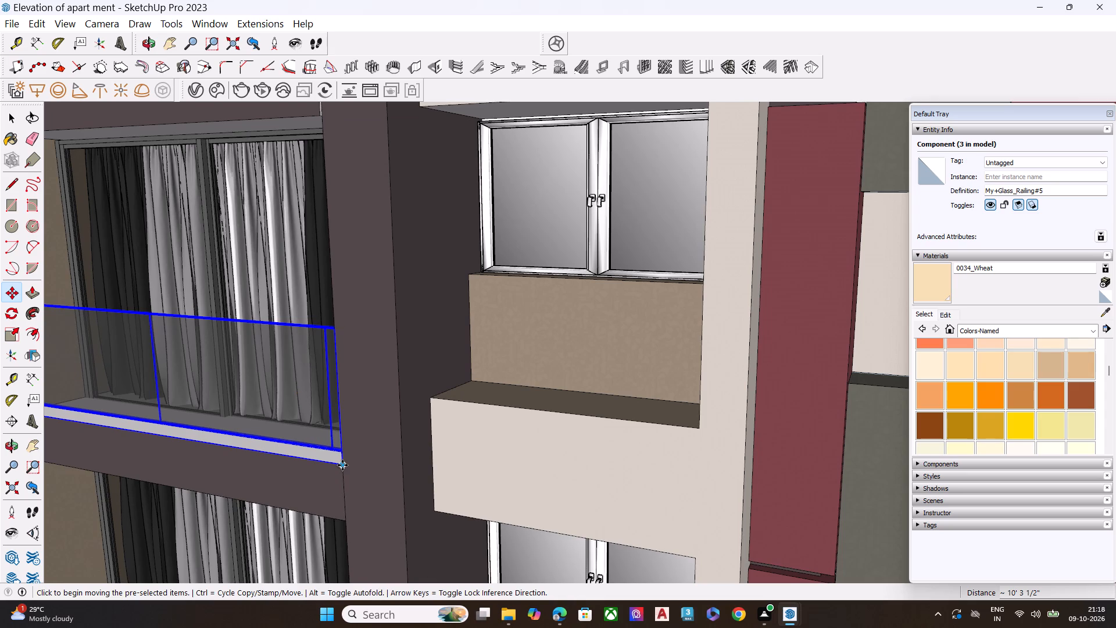
scroll(245, 389, down, 8)
scroll(317, 347, down, 9)
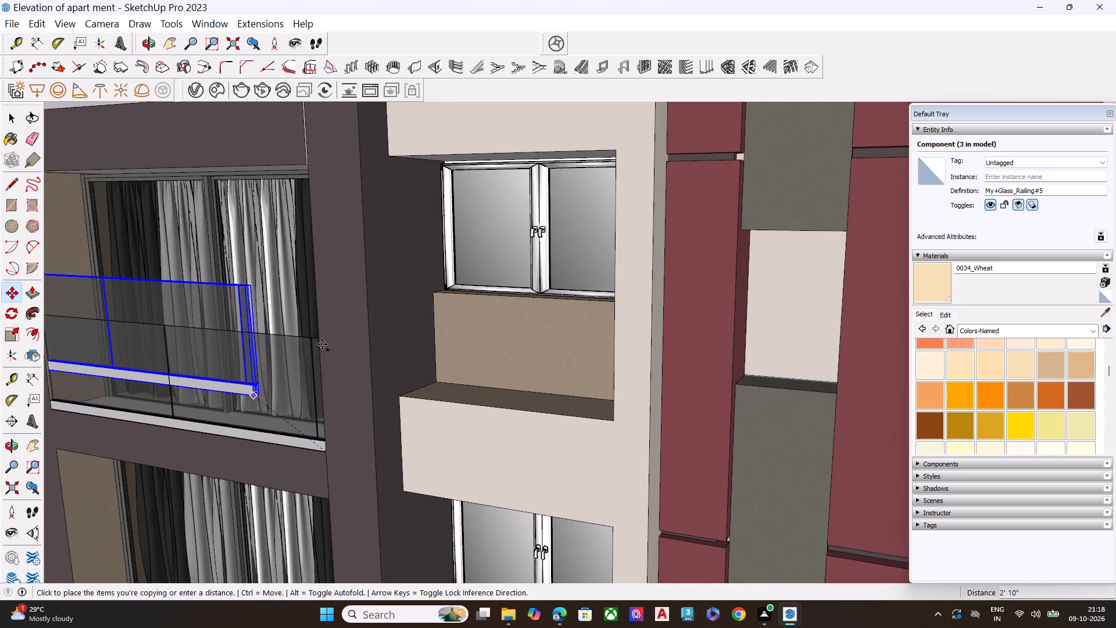
scroll(345, 331, down, 18)
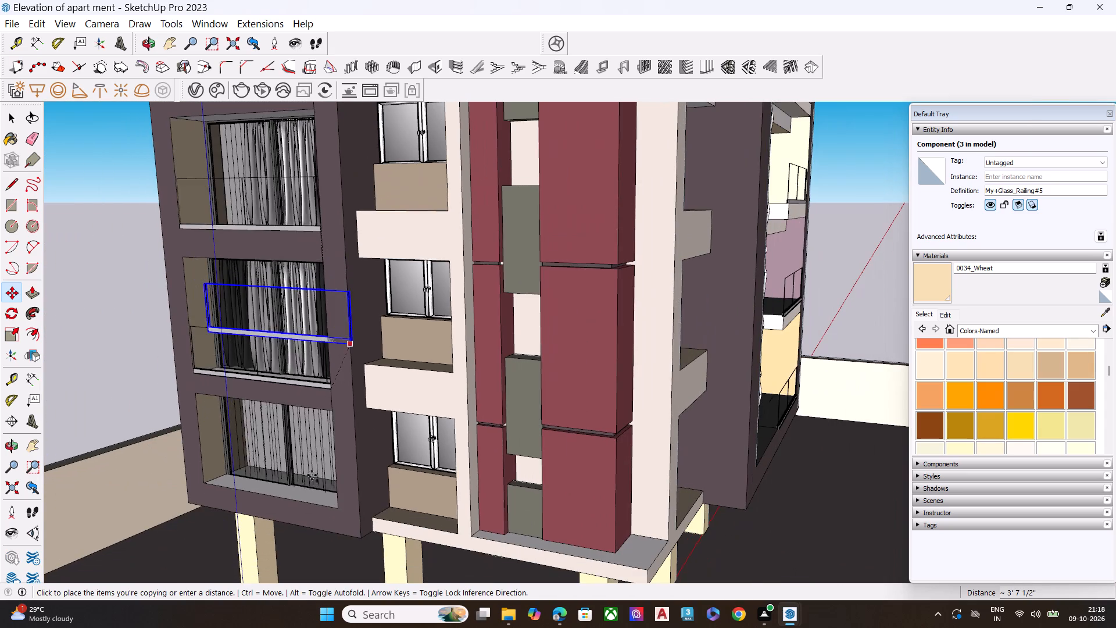
scroll(316, 507, up, 15)
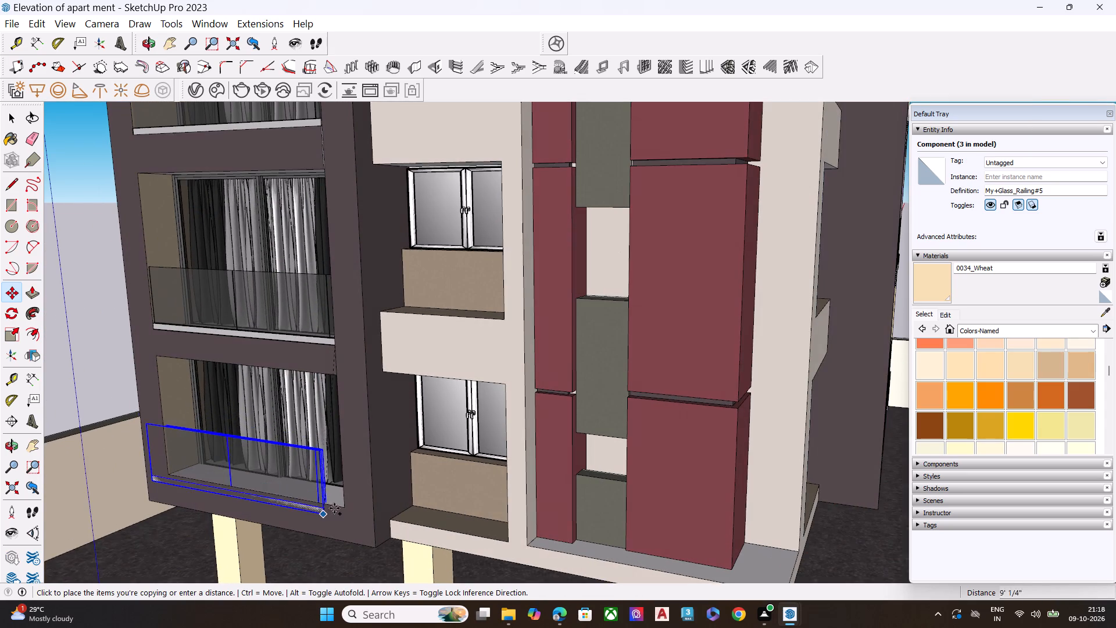
scroll(334, 508, up, 8)
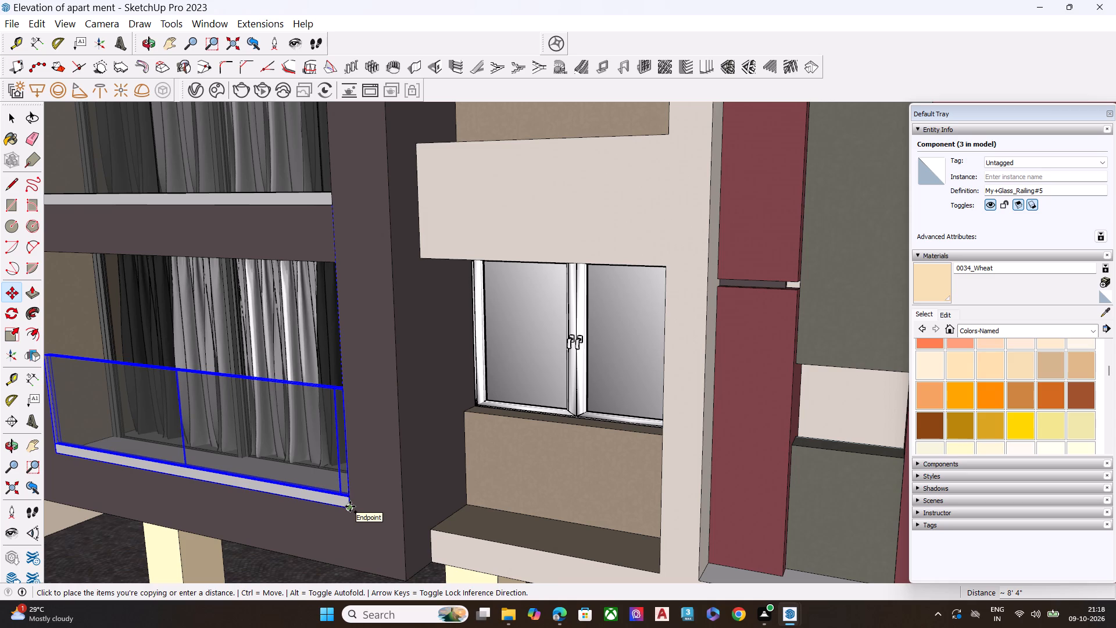
click(350, 506)
key(space)
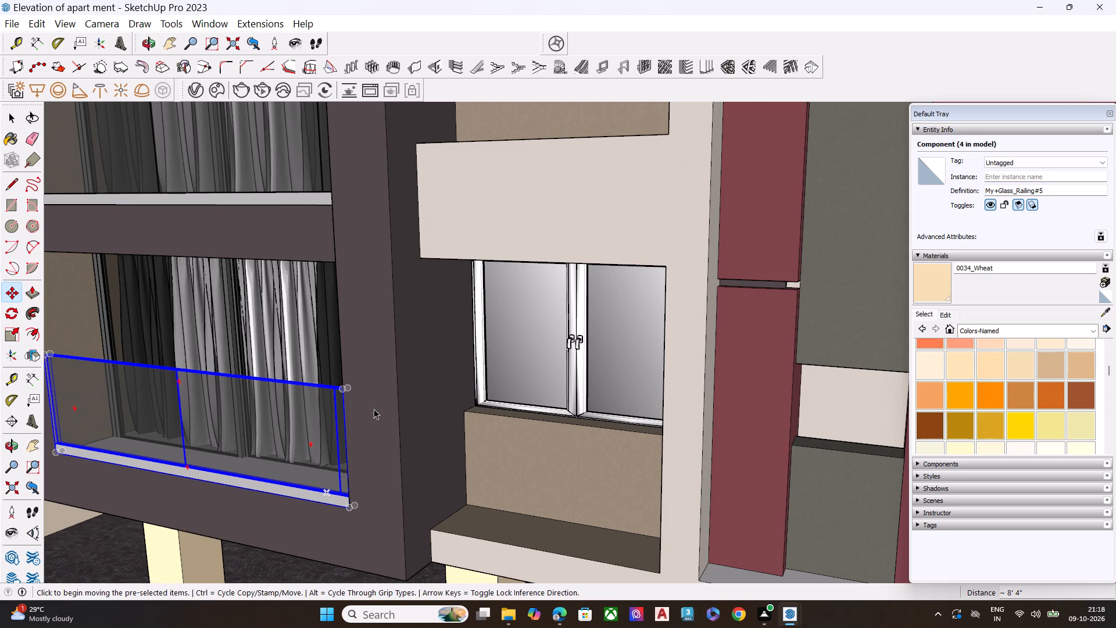
scroll(346, 406, down, 9)
scroll(467, 435, down, 10)
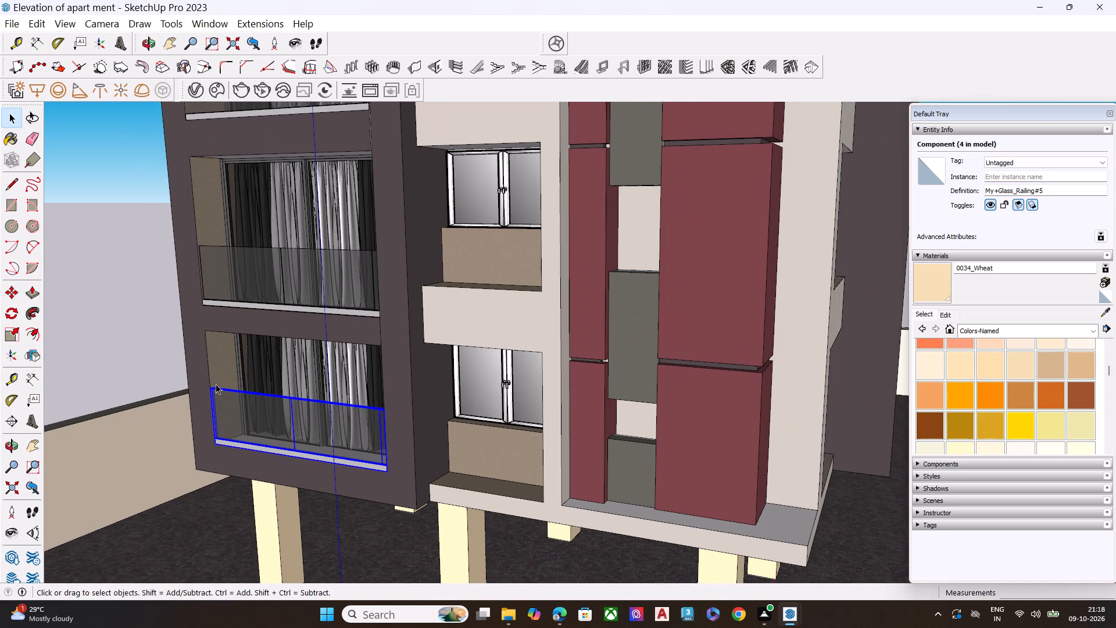
click(140, 323)
Examine the four railings in the dark-framed bay and the whole building from both street sides.
scroll(139, 323, down, 8)
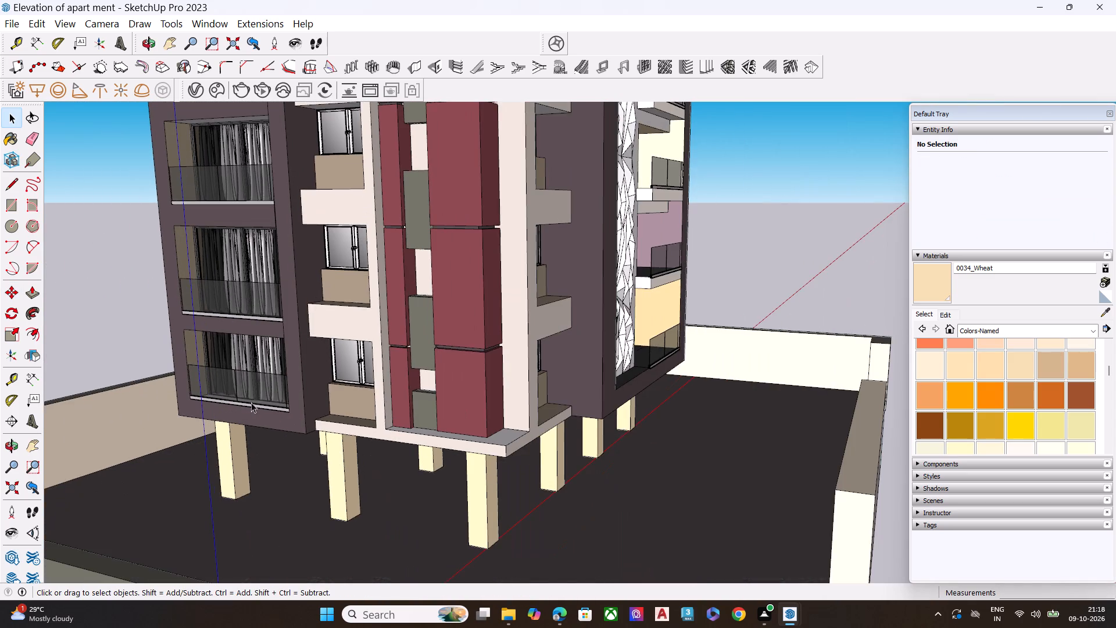
scroll(277, 433, down, 8)
middle_drag(369, 435, 285, 409)
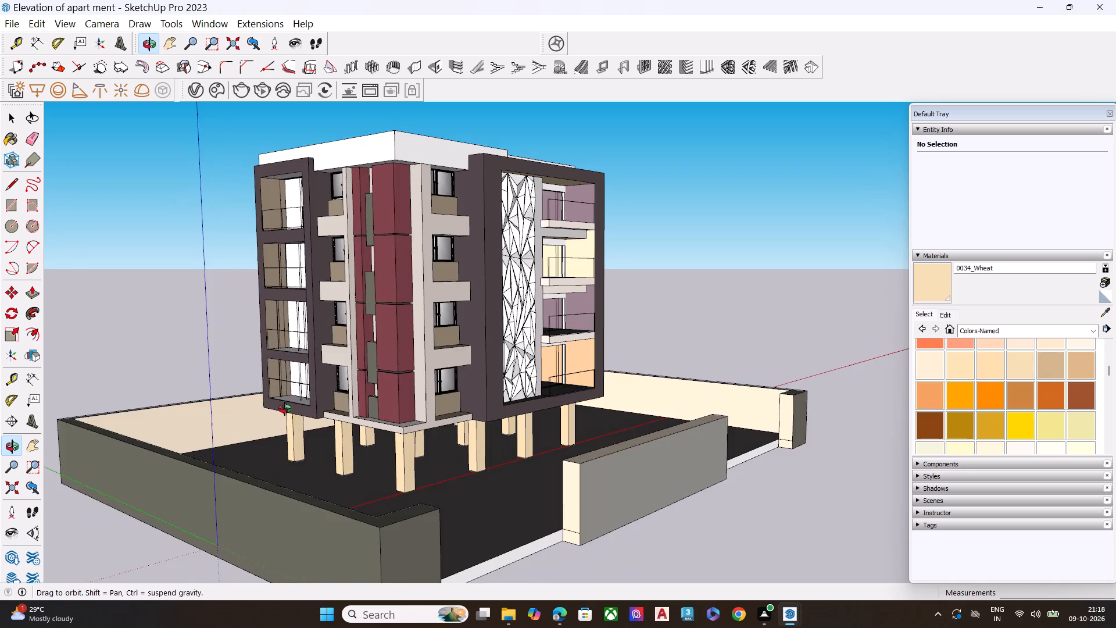
middle_drag(285, 409, 709, 403)
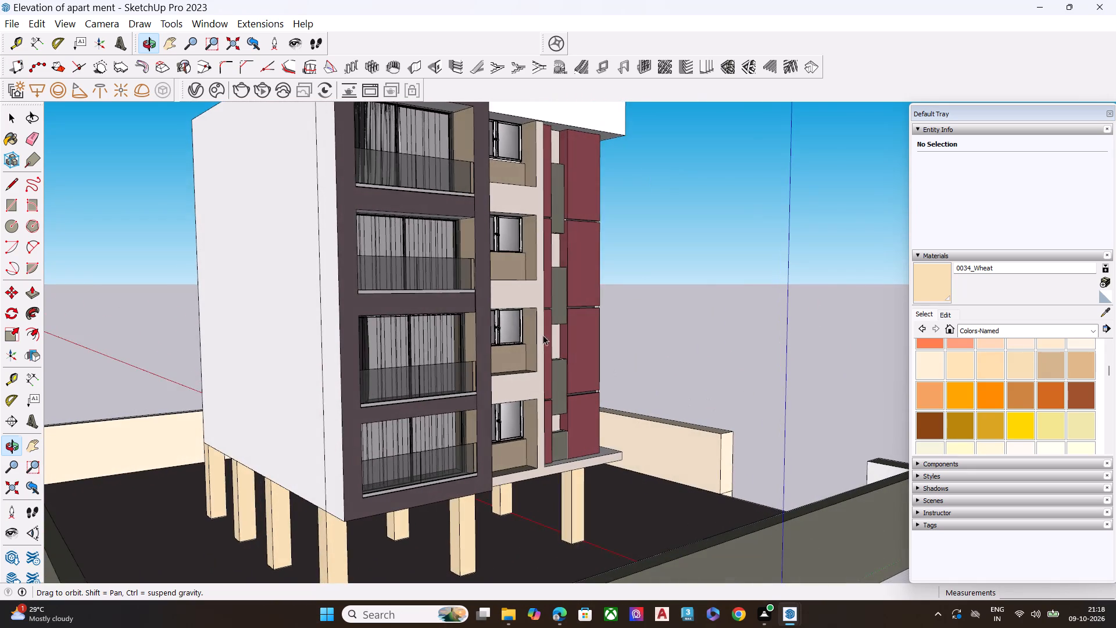
scroll(524, 326, up, 7)
scroll(274, 326, down, 7)
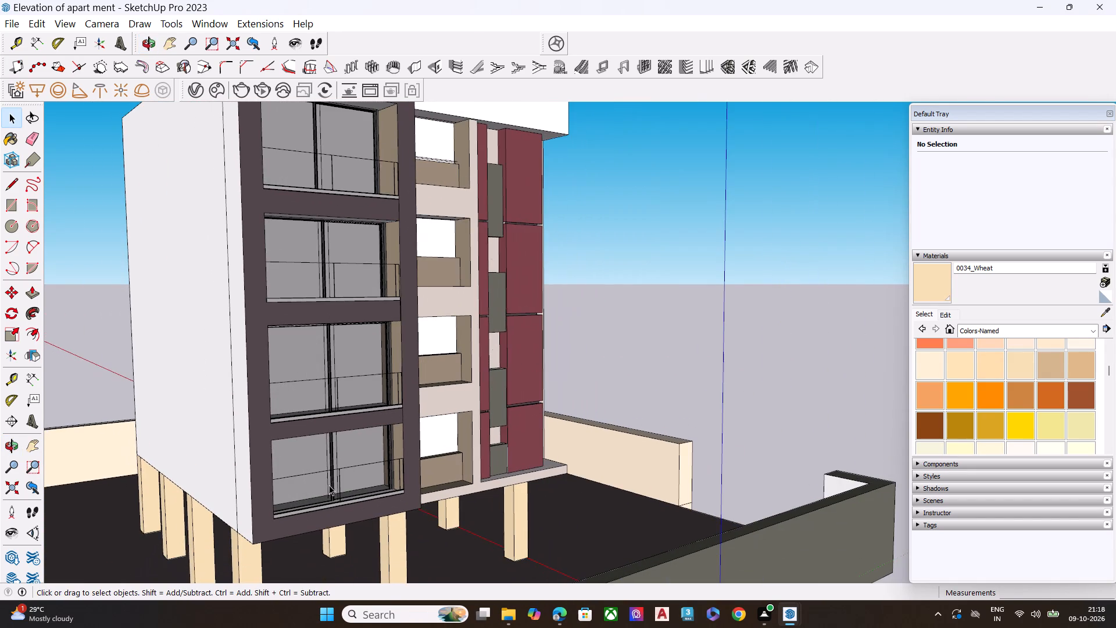
middle_drag(542, 342, 128, 344)
scroll(496, 323, up, 6)
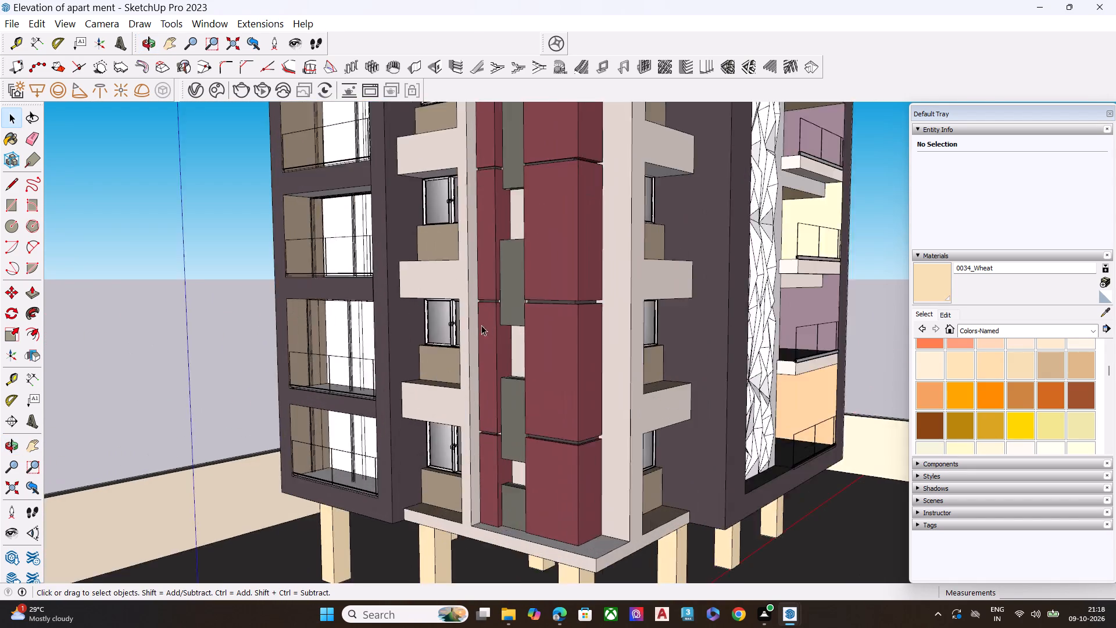
scroll(481, 325, up, 3)
scroll(449, 338, down, 10)
middle_drag(608, 377, 505, 378)
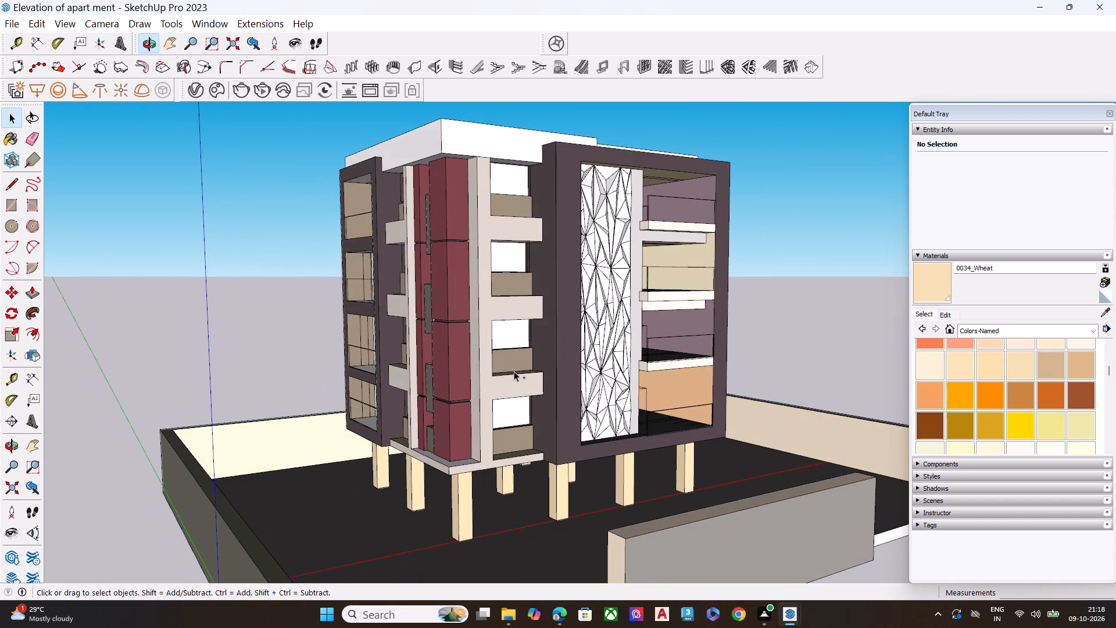
Save the apartment elevation model.
key(ctrl+s)
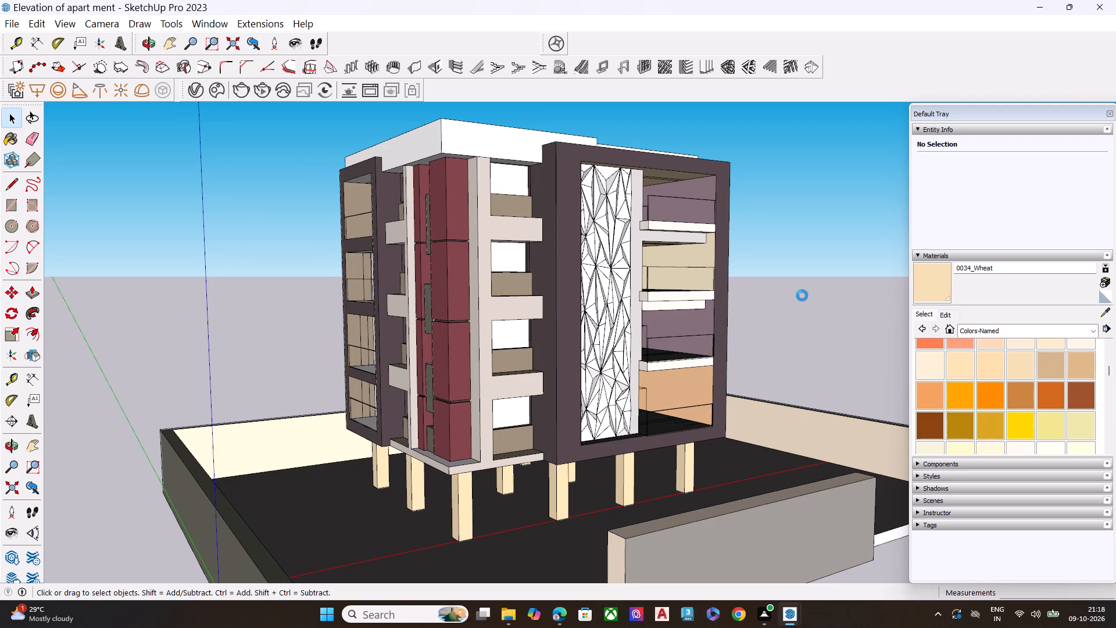
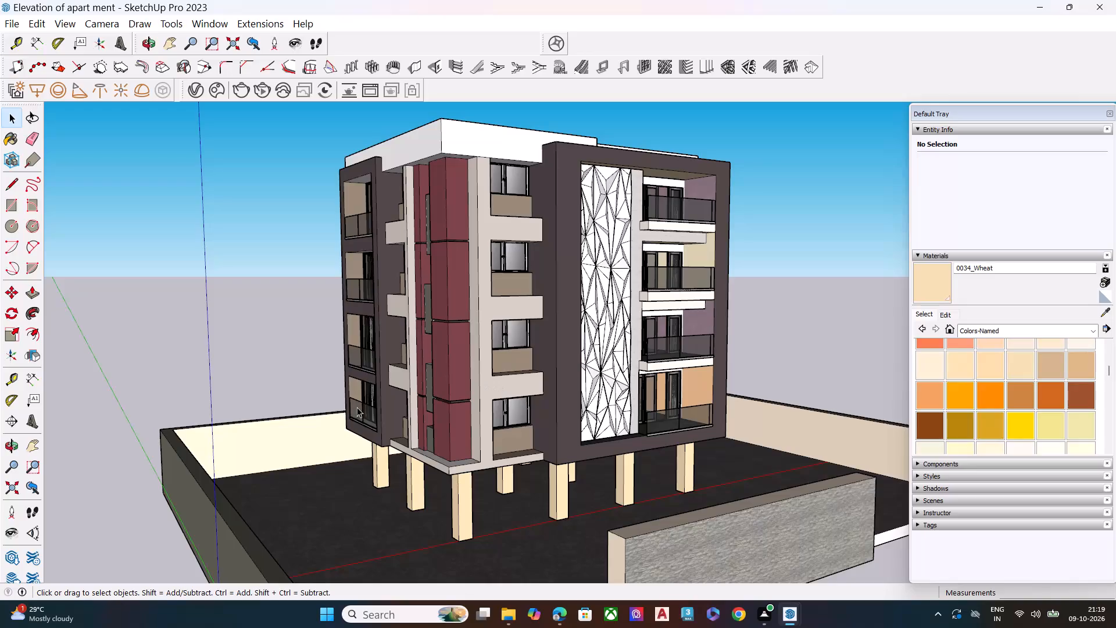
Examine the whole apartment building's exterior around its street corner, from low and raised viewpoints.
middle_drag(452, 380, 509, 325)
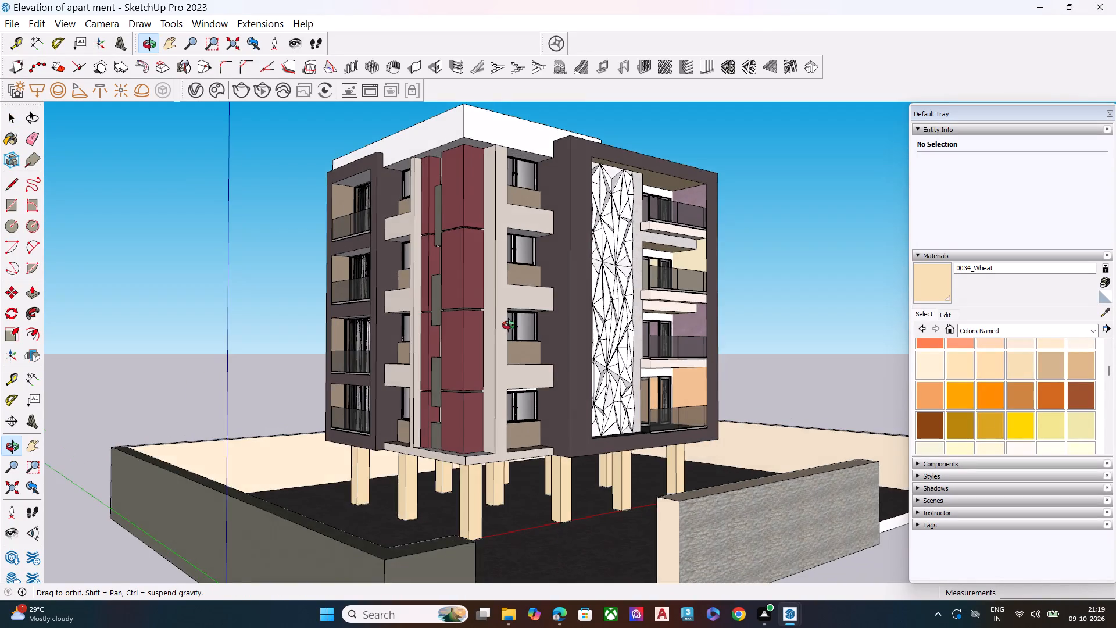
middle_drag(509, 325, 455, 316)
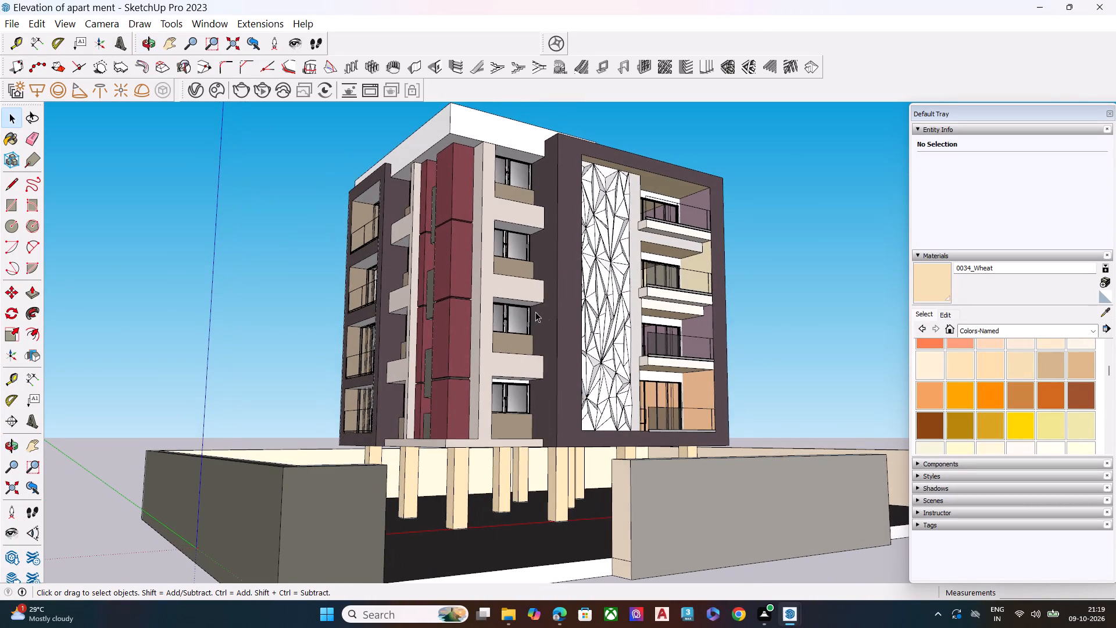
scroll(567, 330, up, 2)
scroll(525, 351, down, 4)
scroll(528, 204, up, 4)
middle_drag(506, 219, 545, 276)
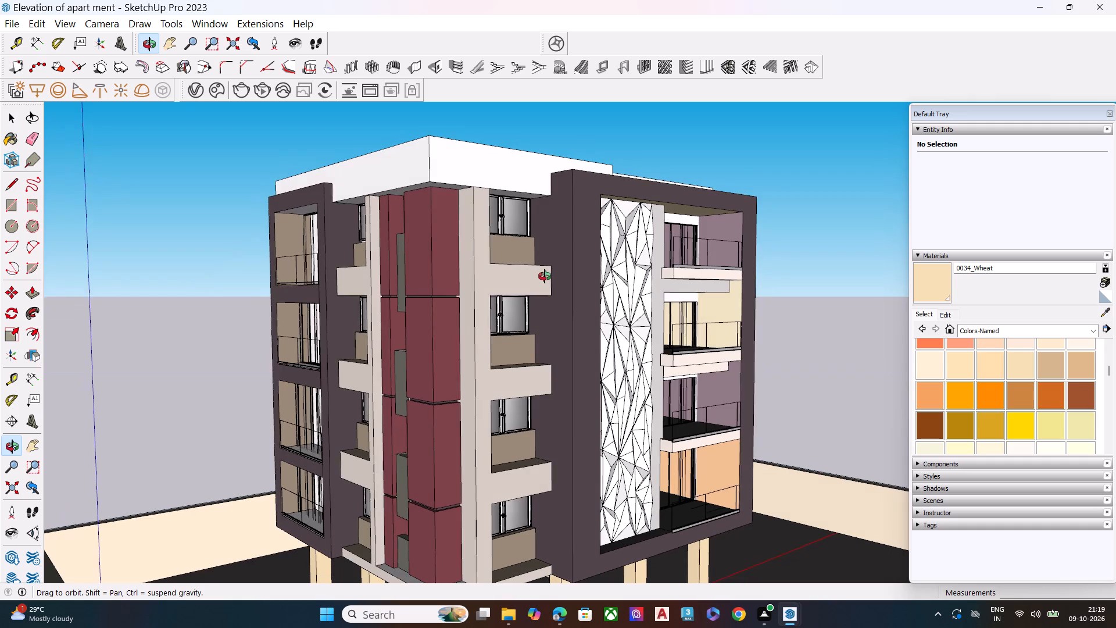
middle_drag(545, 276, 525, 276)
scroll(525, 276, down, 1)
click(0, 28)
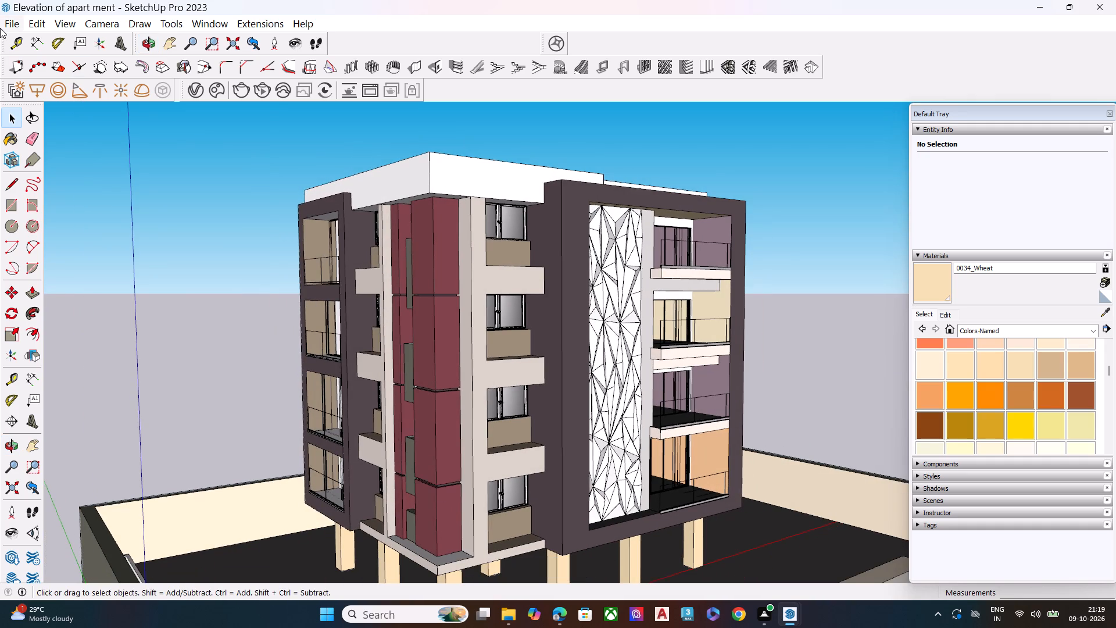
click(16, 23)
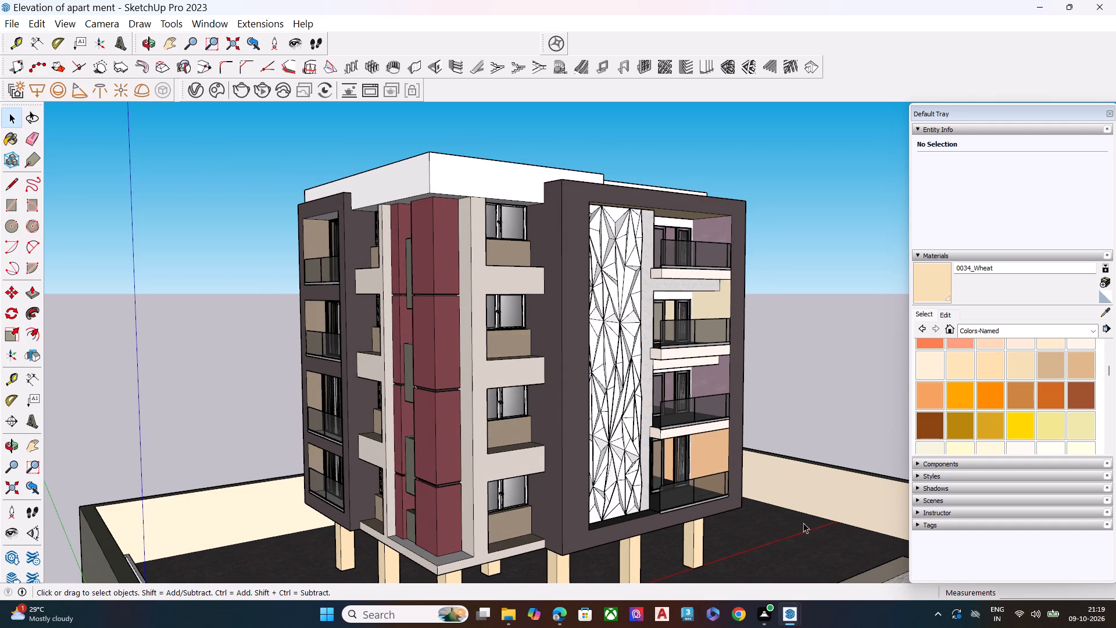
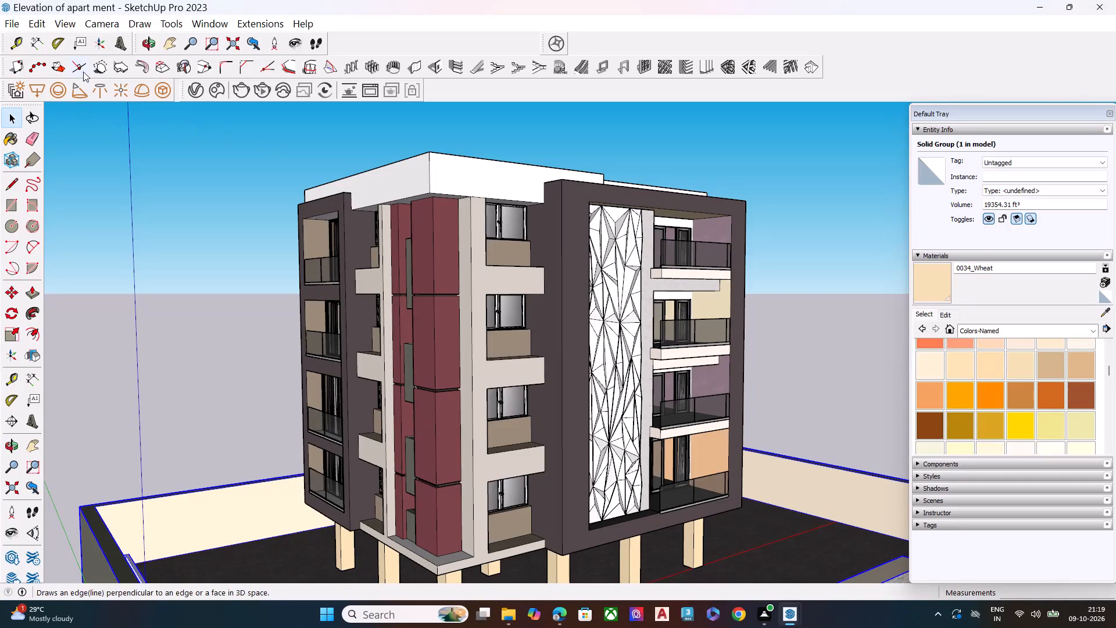
Open the Chaos Cosmos browser from the V-Ray Asset Editor and search the downloaded assets for "light".
click(191, 88)
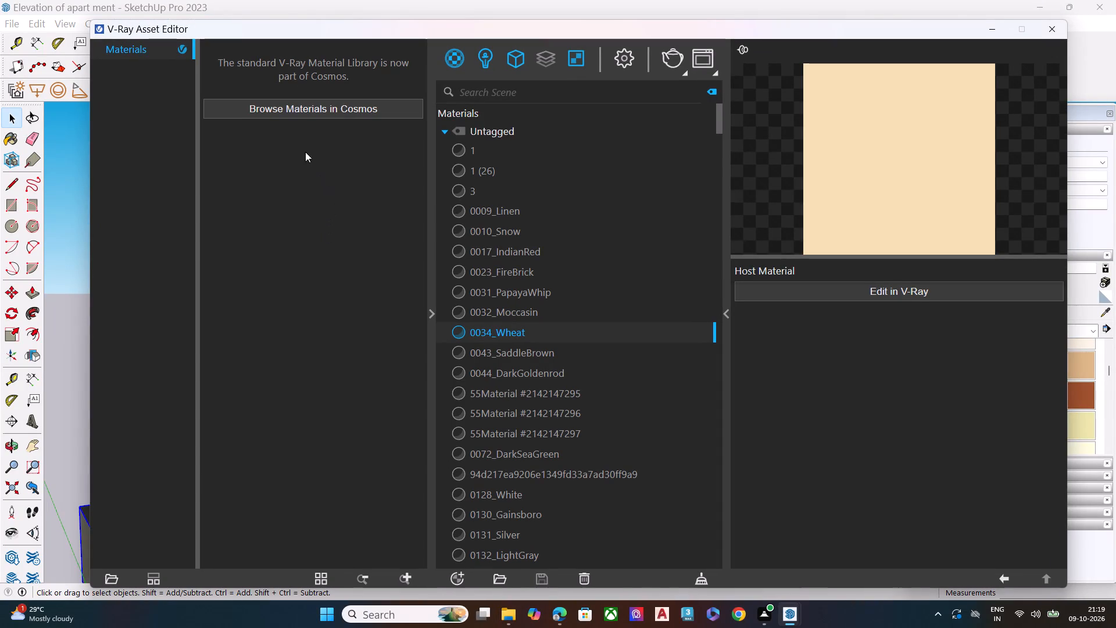
click(307, 100)
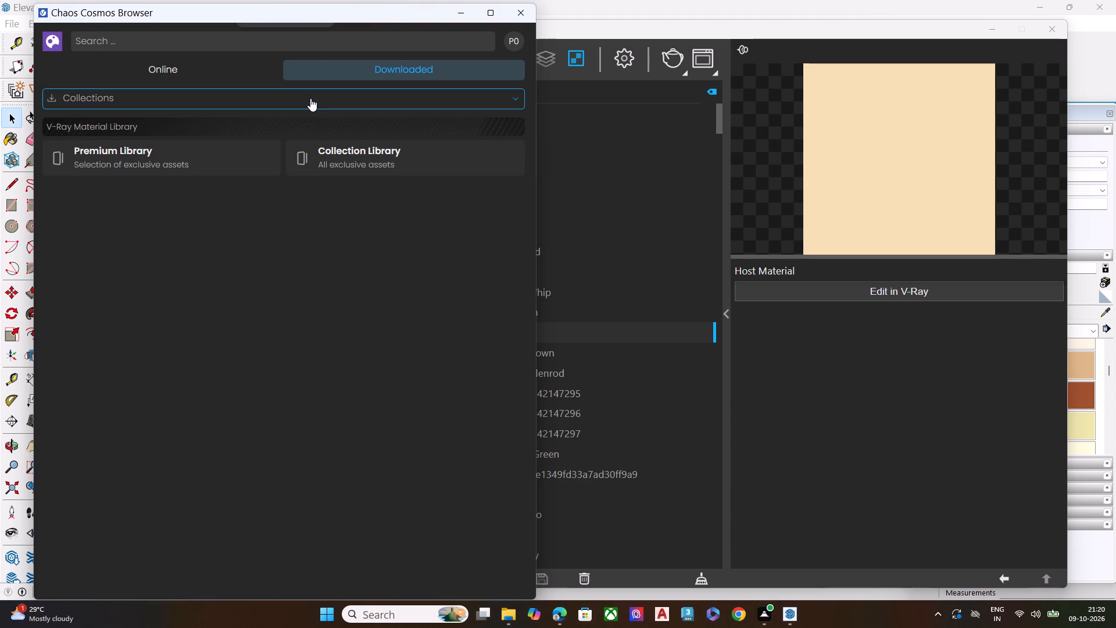
click(221, 45)
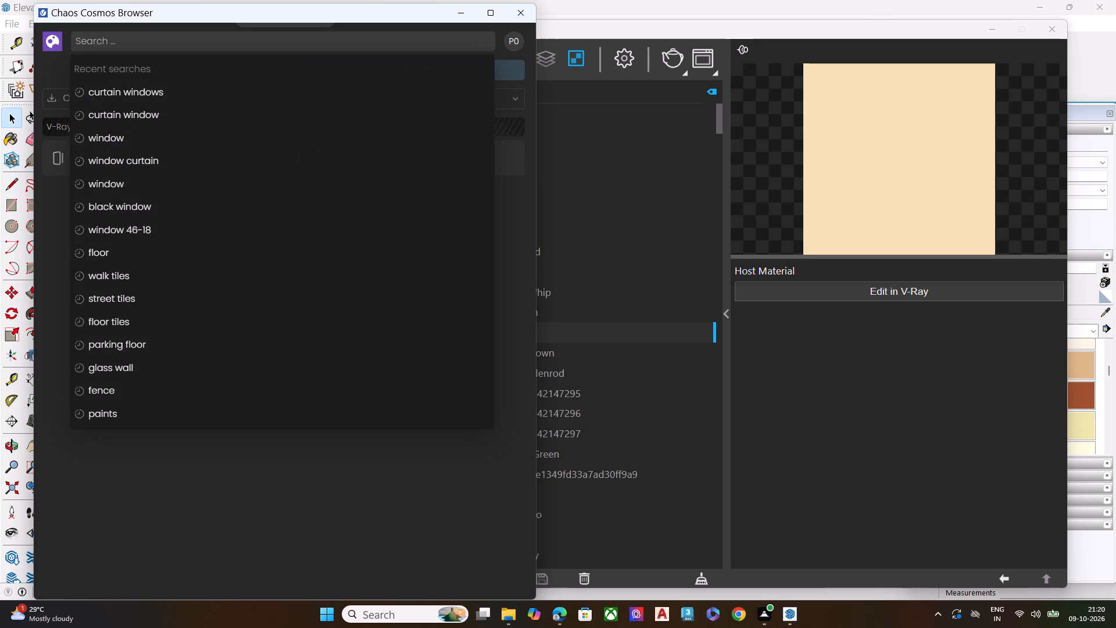
text(LIGHT)
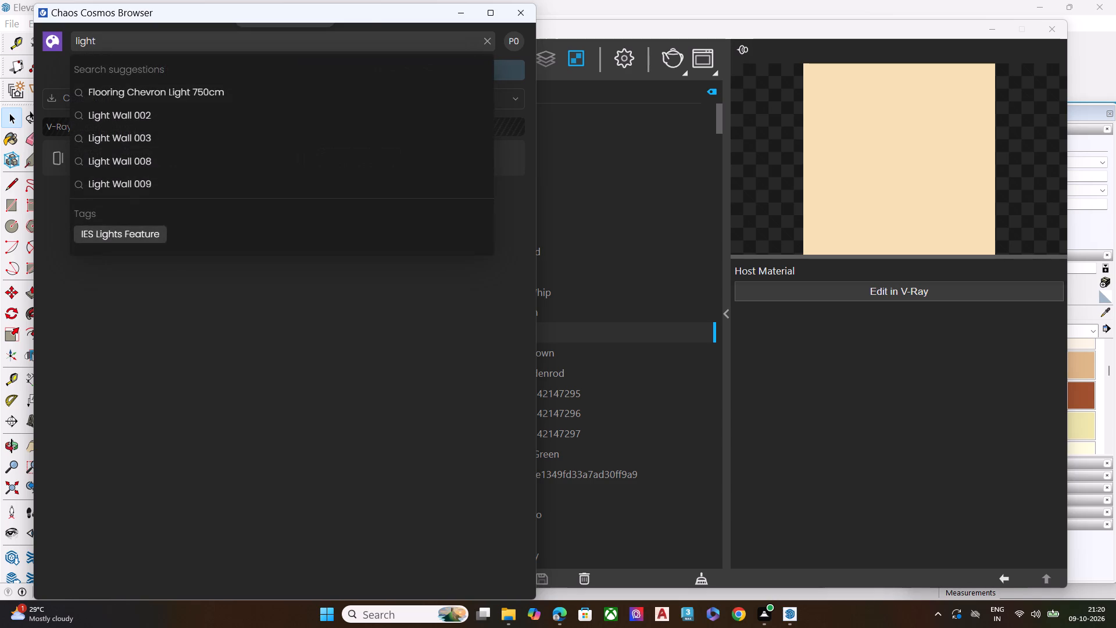
key(Return)
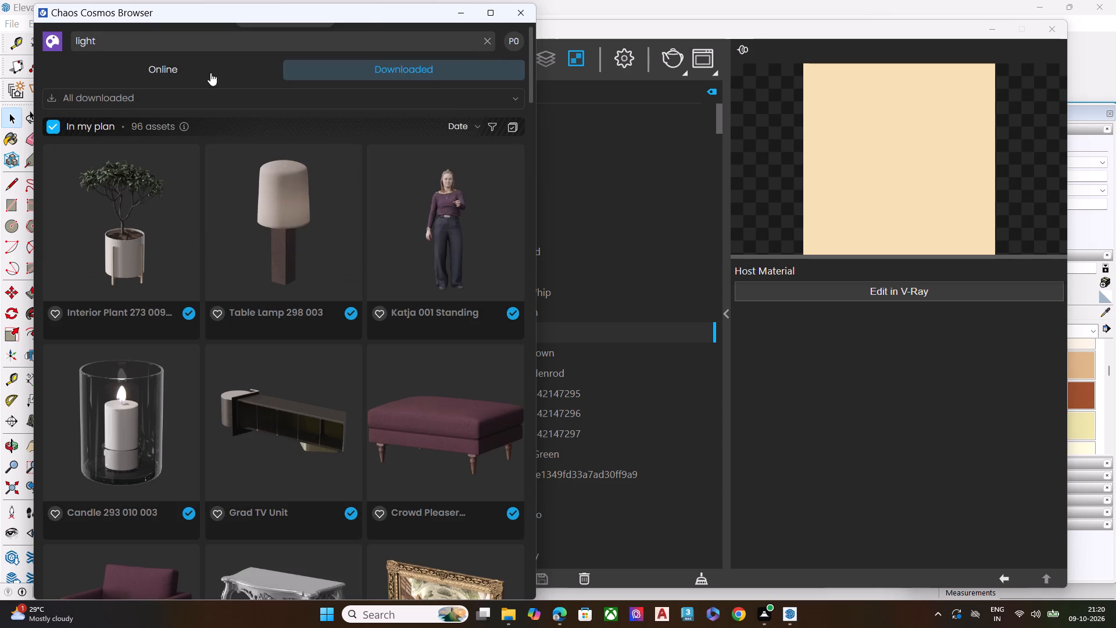
Import the Tlon Cubo 860 Ceiling 152 005 light from Cosmos and place it in the open space beside the building.
scroll(251, 248, down, 5)
scroll(278, 316, down, 1)
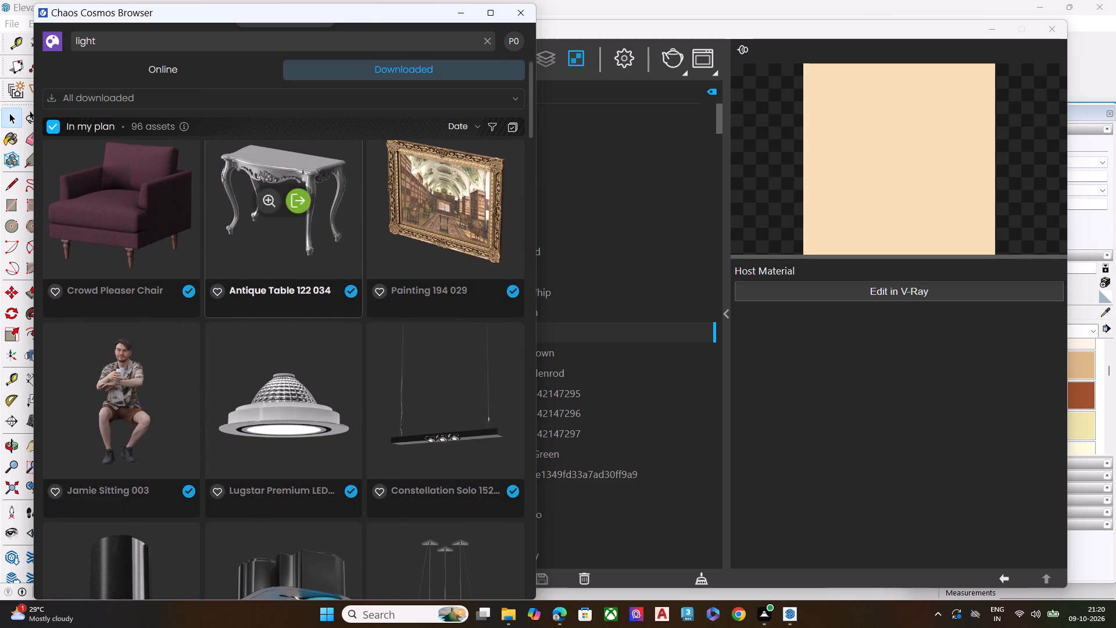
scroll(278, 316, down, 5)
scroll(339, 313, down, 1)
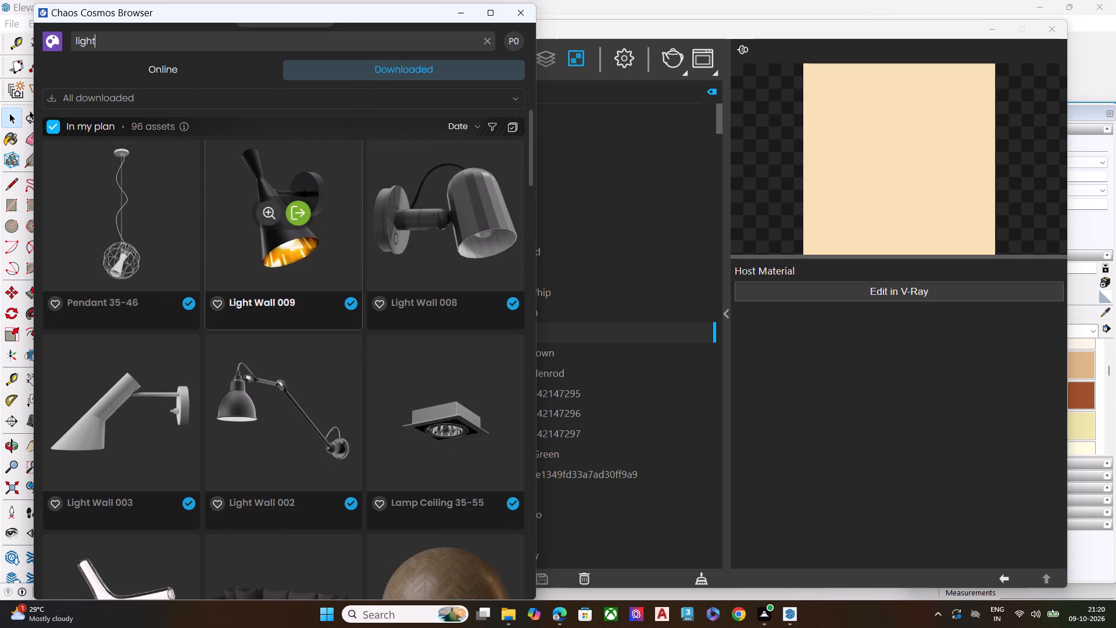
scroll(341, 315, down, 9)
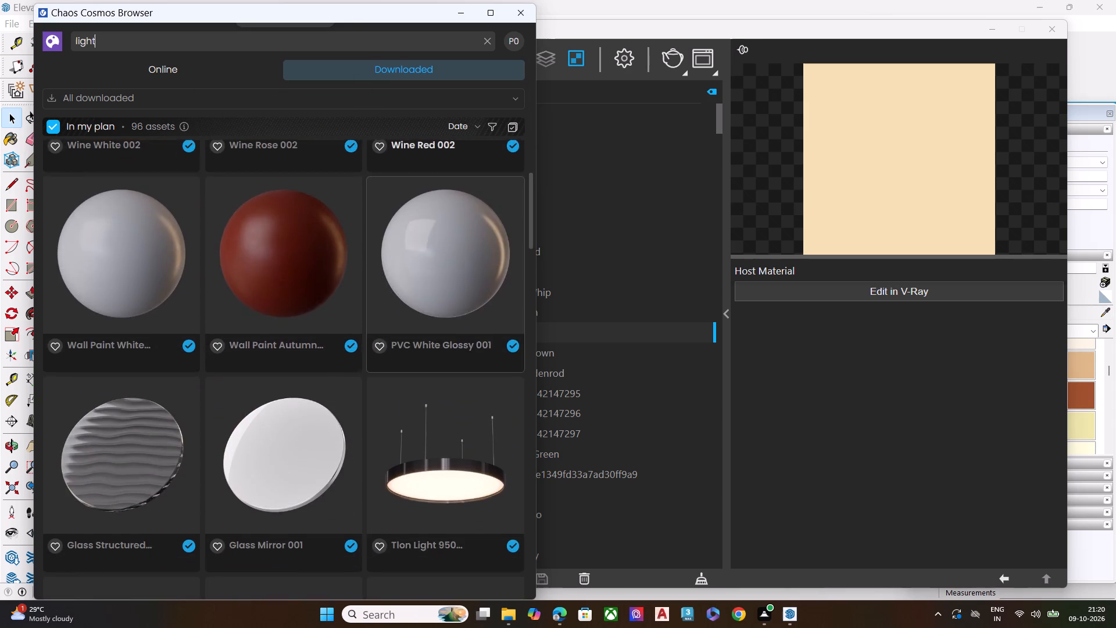
scroll(380, 322, down, 3)
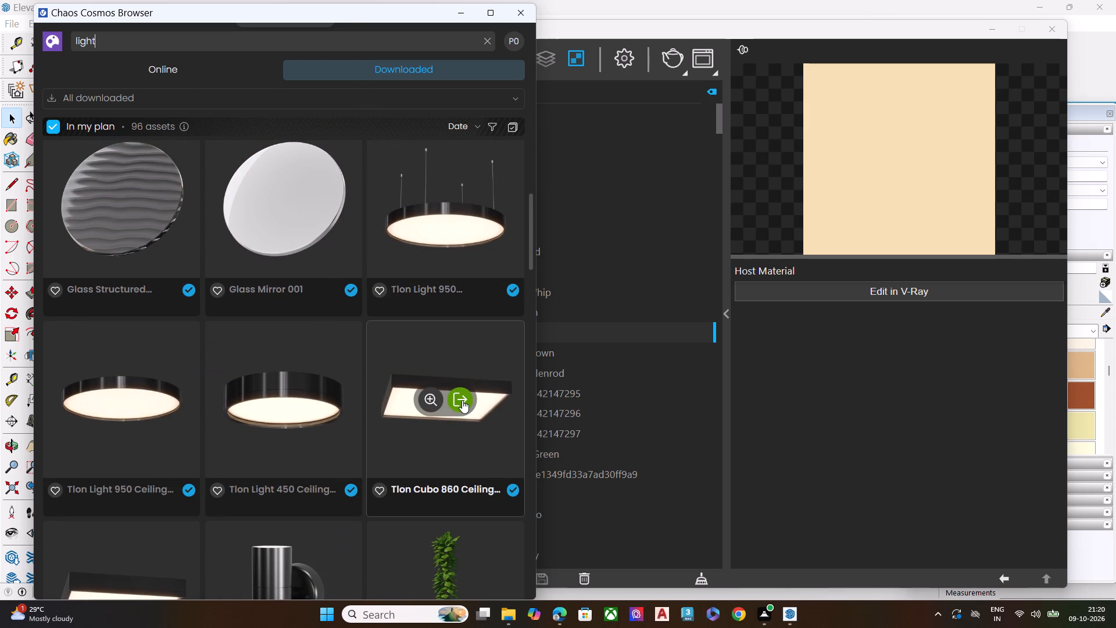
click(462, 400)
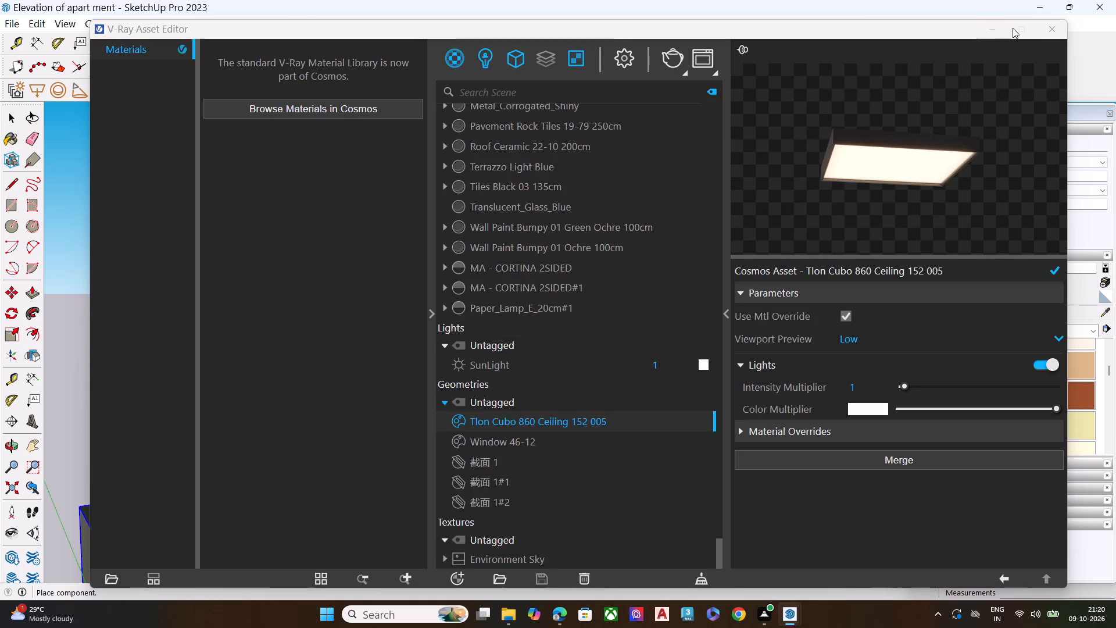
click(992, 26)
scroll(529, 377, down, 6)
scroll(617, 299, down, 1)
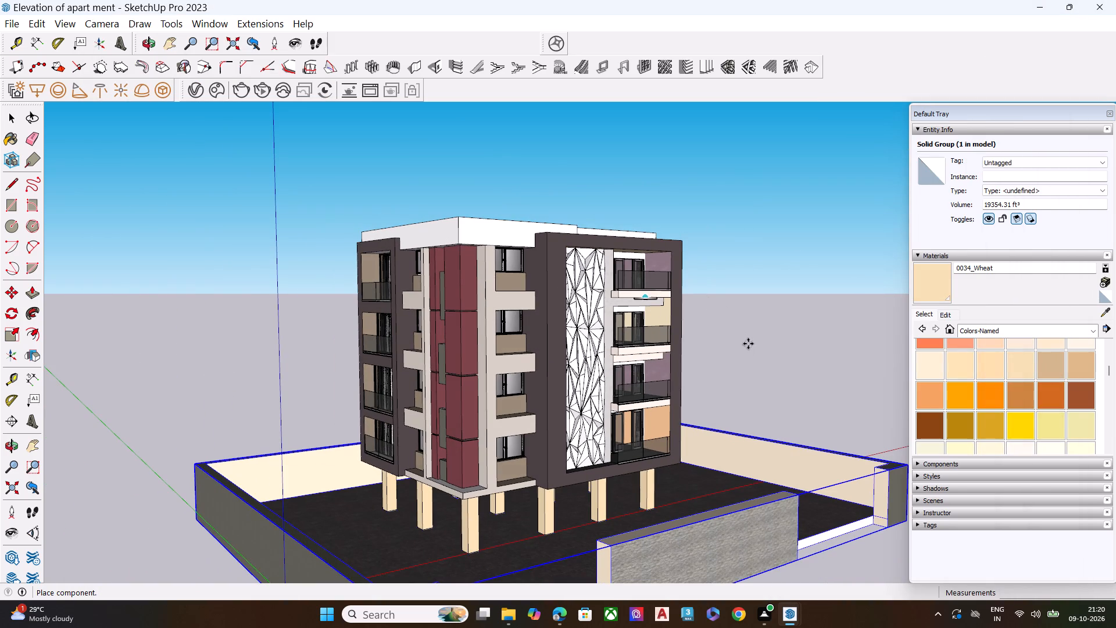
click(778, 361)
key(space)
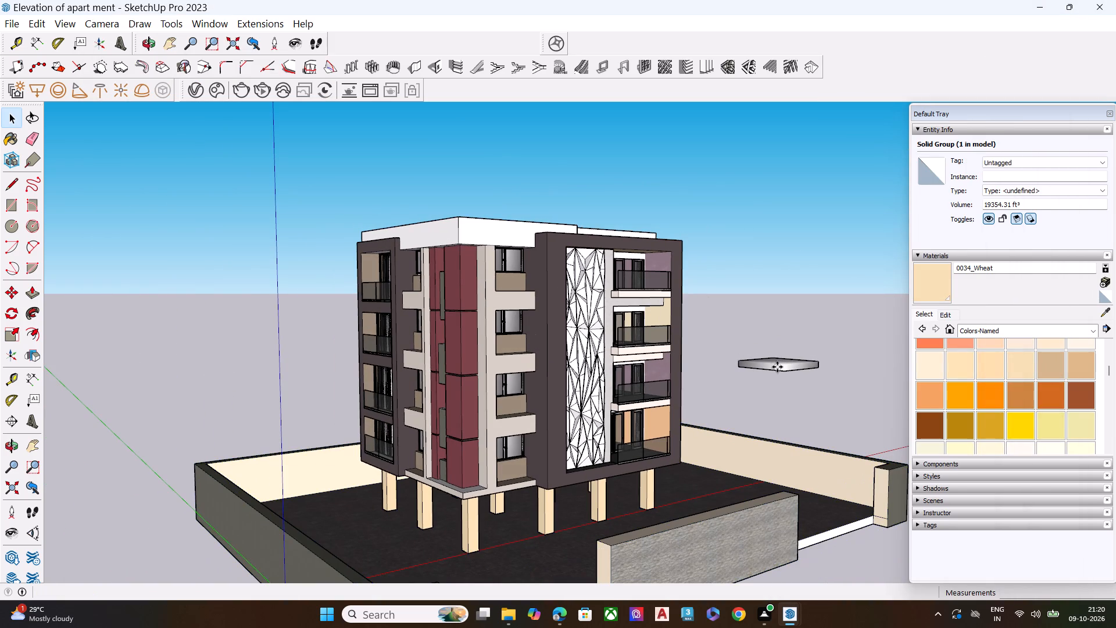
Import the Tlon Light 450 Ceiling 152 006 and place one in front of the stone-clad boundary wall.
scroll(777, 367, up, 10)
middle_drag(793, 361, 740, 483)
scroll(789, 420, up, 2)
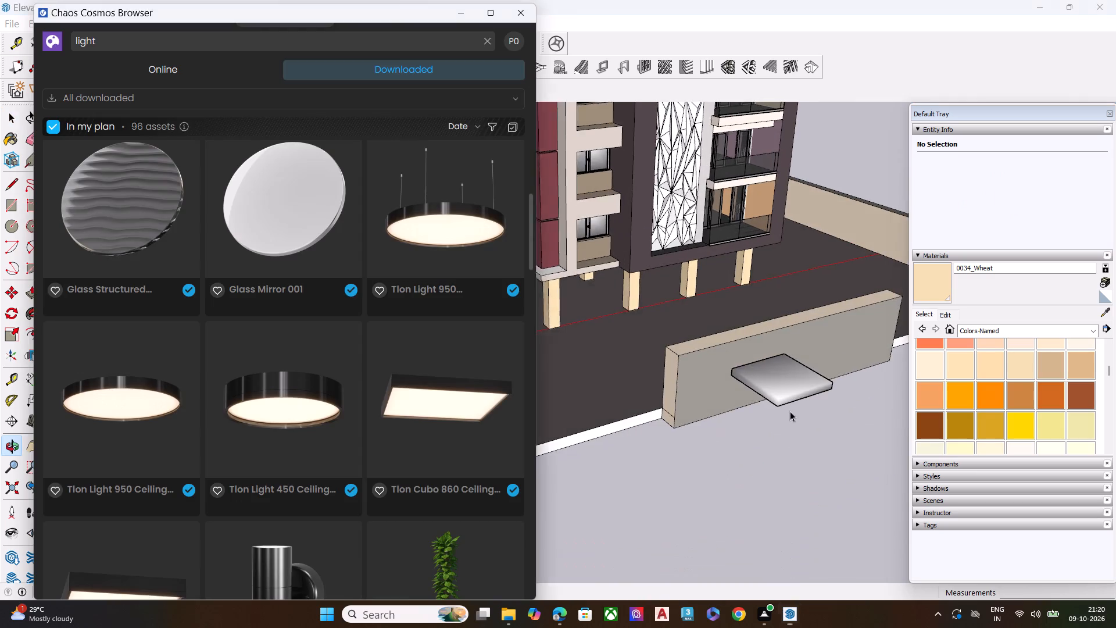
scroll(790, 411, up, 5)
scroll(354, 395, down, 6)
scroll(346, 399, up, 6)
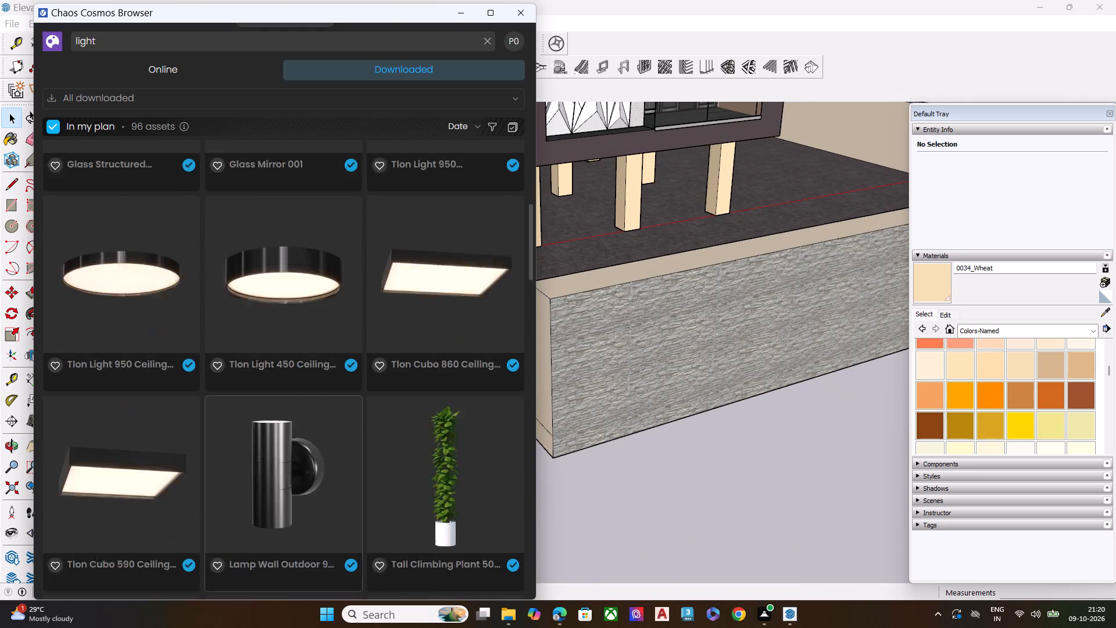
click(302, 401)
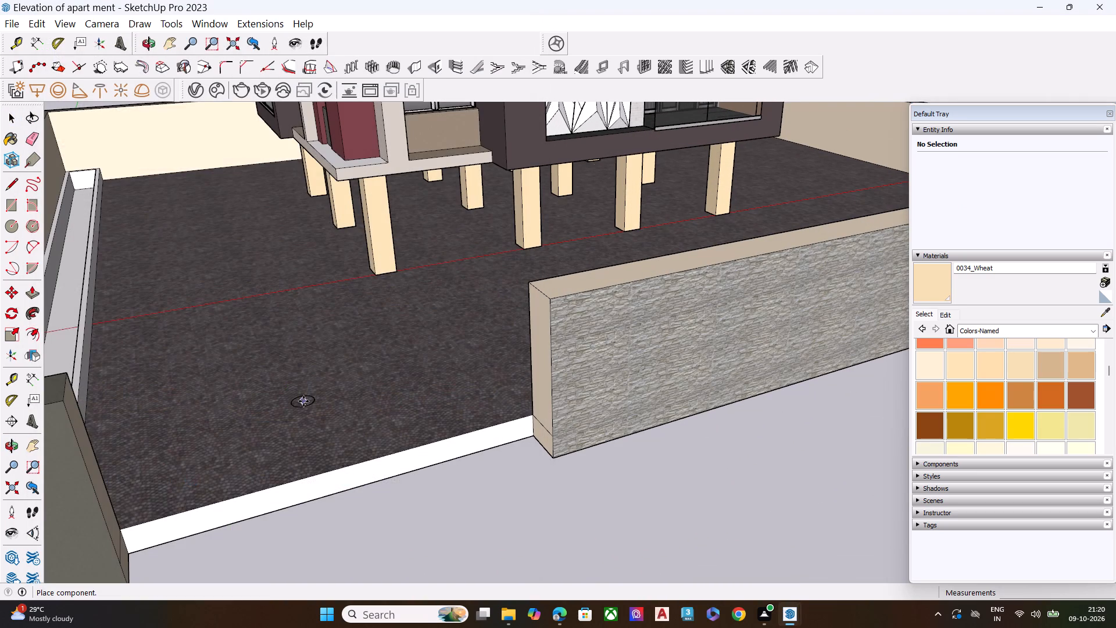
click(617, 520)
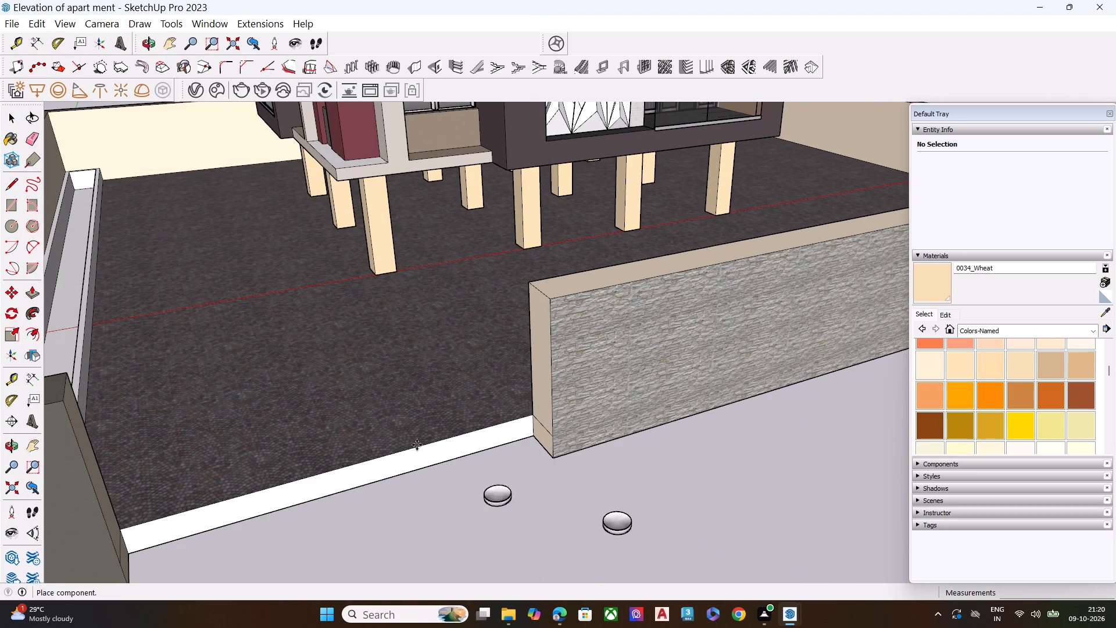
key(Escape)
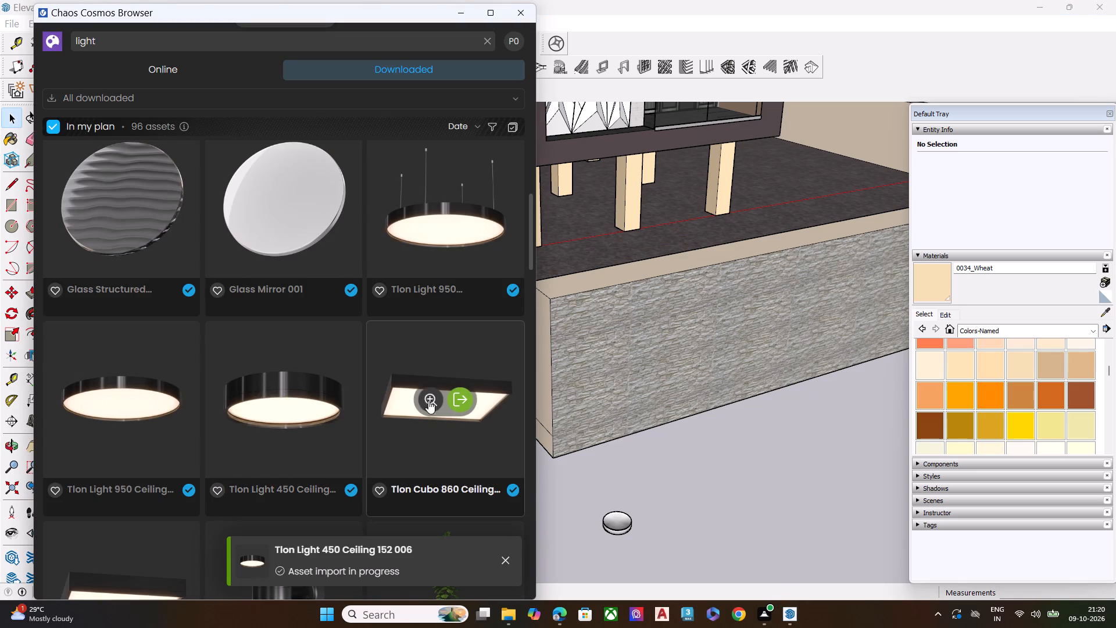
Browse further through the light assets and import the Granite E 80cm material into the model's materials.
scroll(422, 391, down, 4)
scroll(363, 389, down, 1)
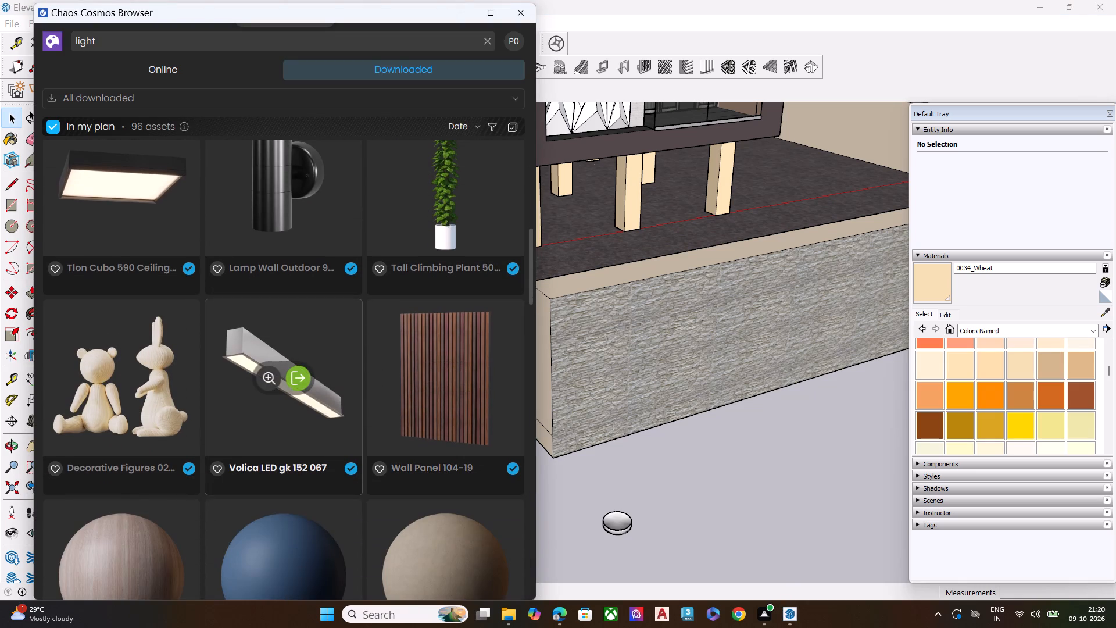
scroll(356, 382, down, 2)
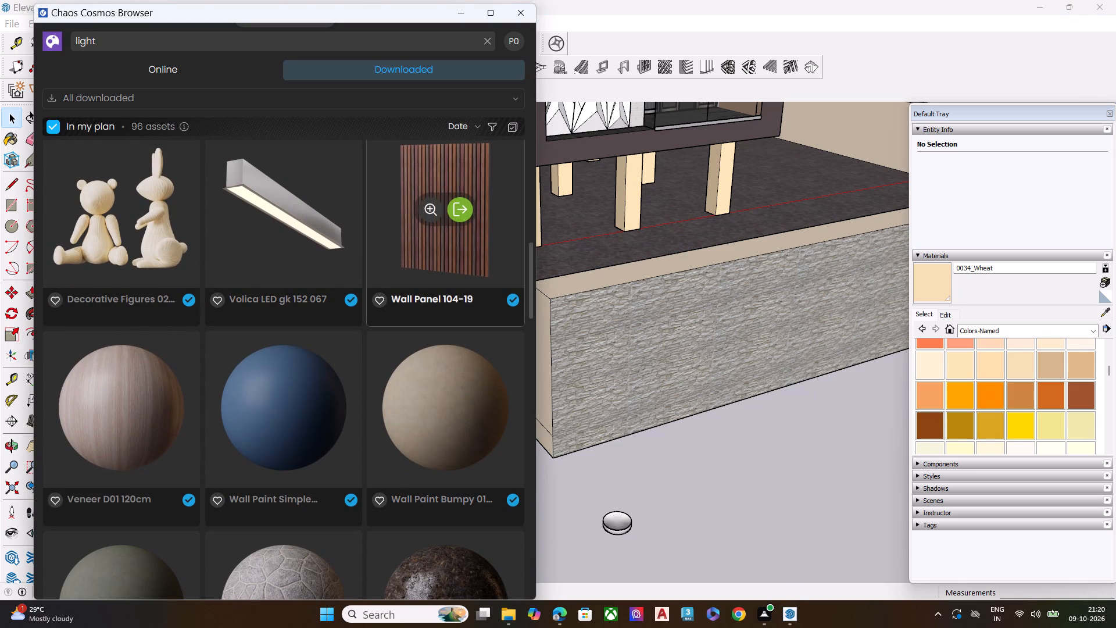
scroll(436, 315, down, 5)
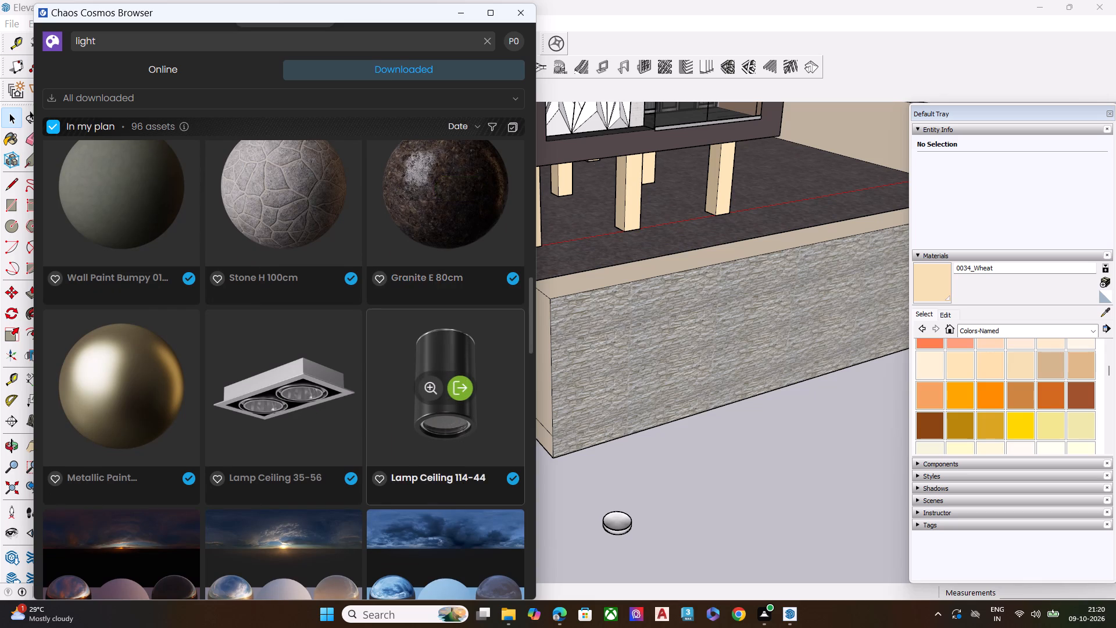
scroll(434, 323, up, 1)
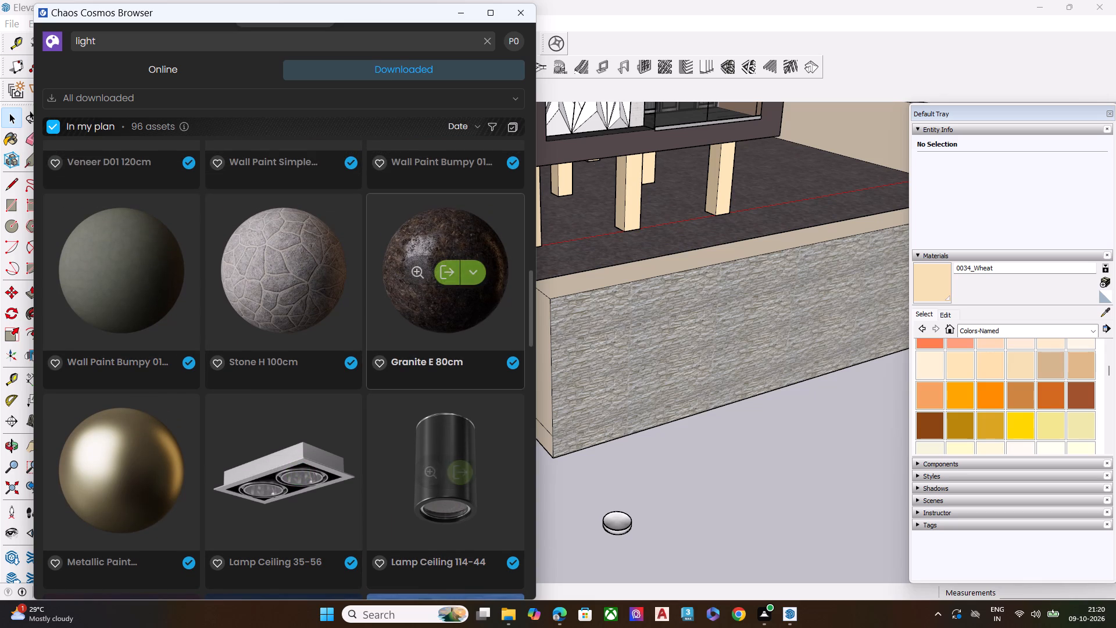
click(445, 273)
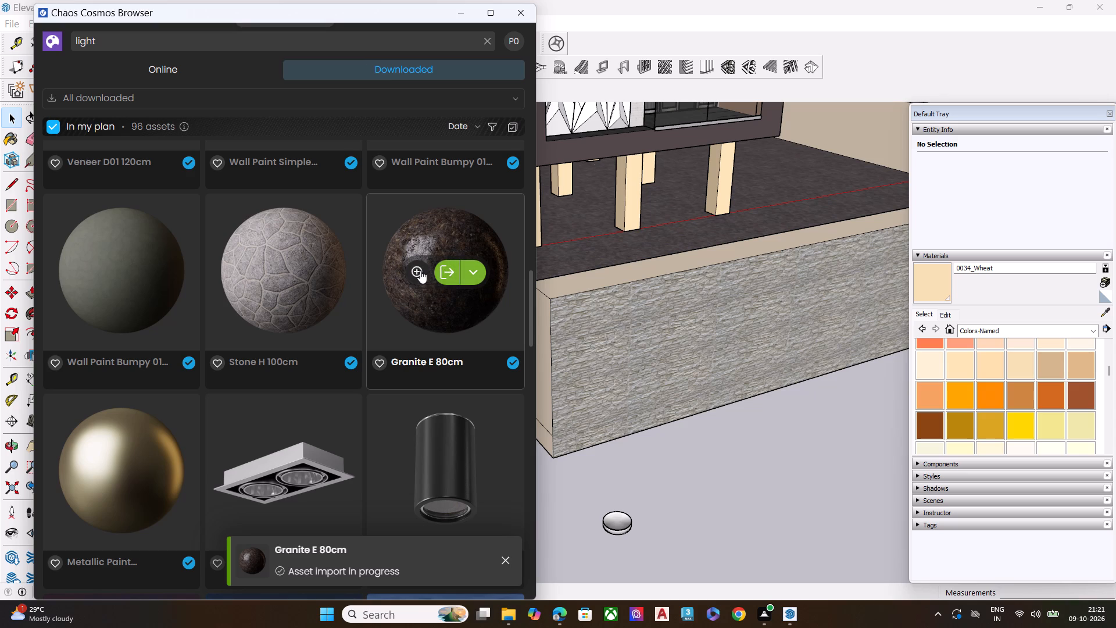
drag(446, 273, 945, 287)
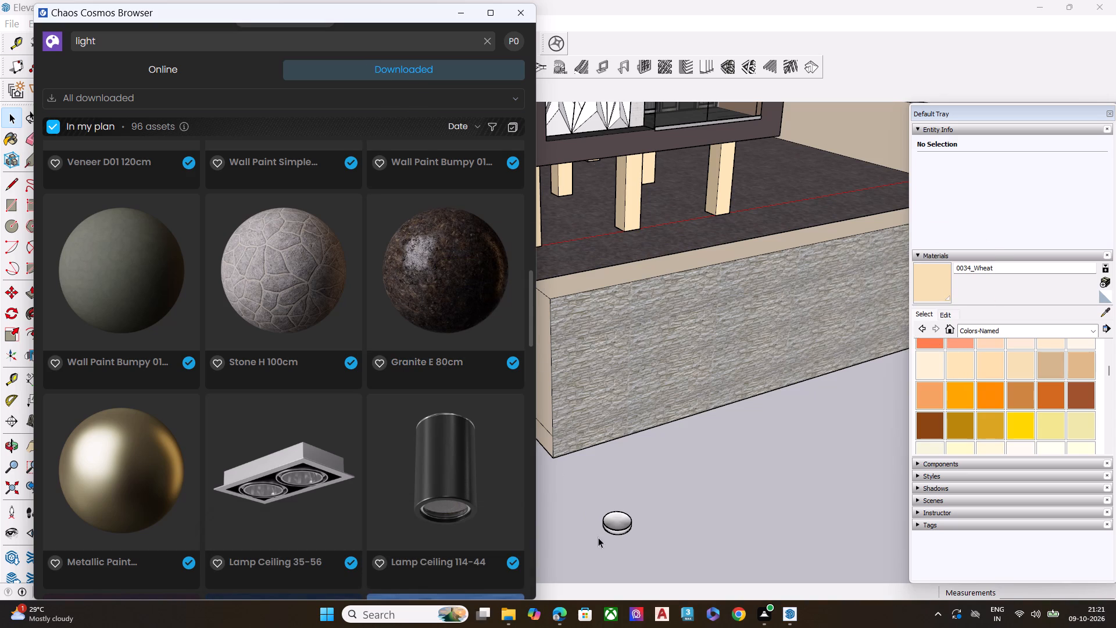
click(832, 568)
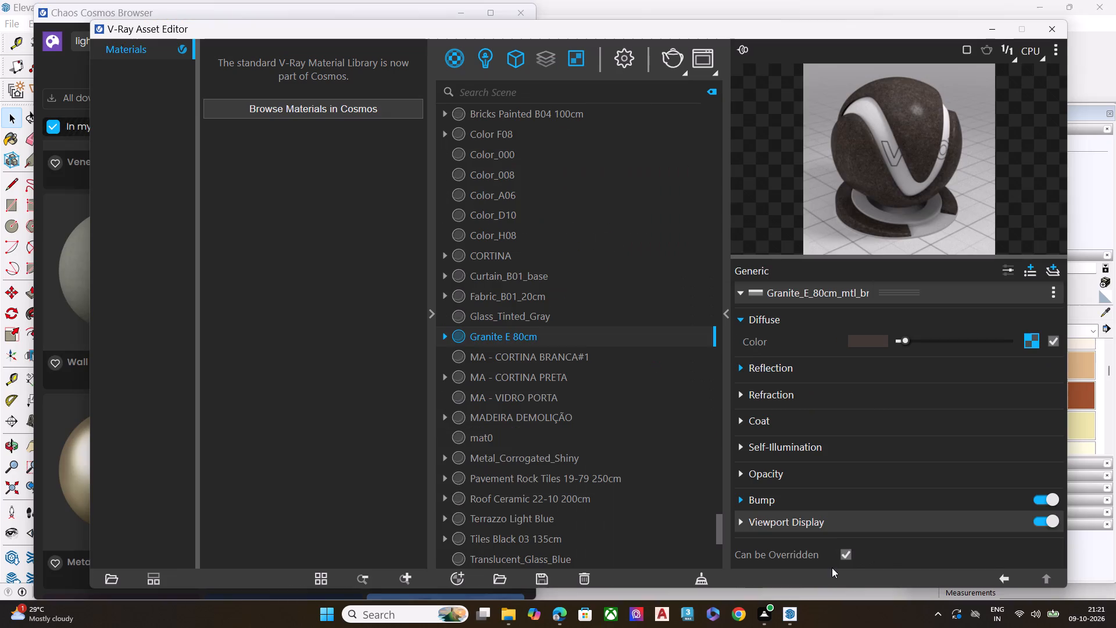
click(530, 335)
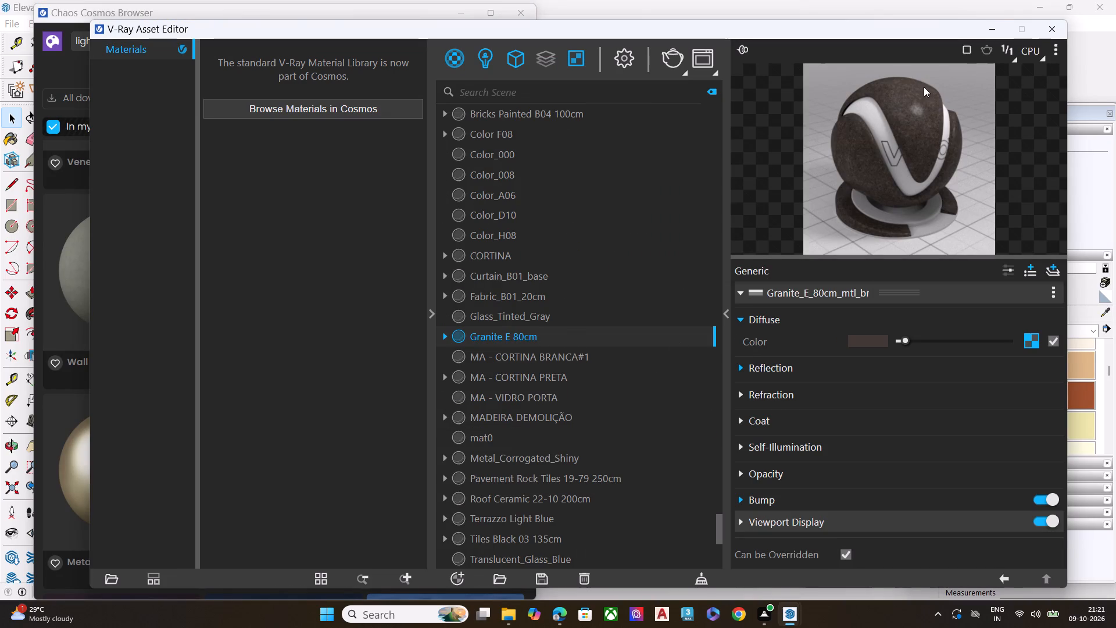
click(987, 30)
Import the Lamp Ceiling 35-56 twin spotlight and place two of them near the round ceiling light outside the boundary wall.
scroll(404, 391, down, 3)
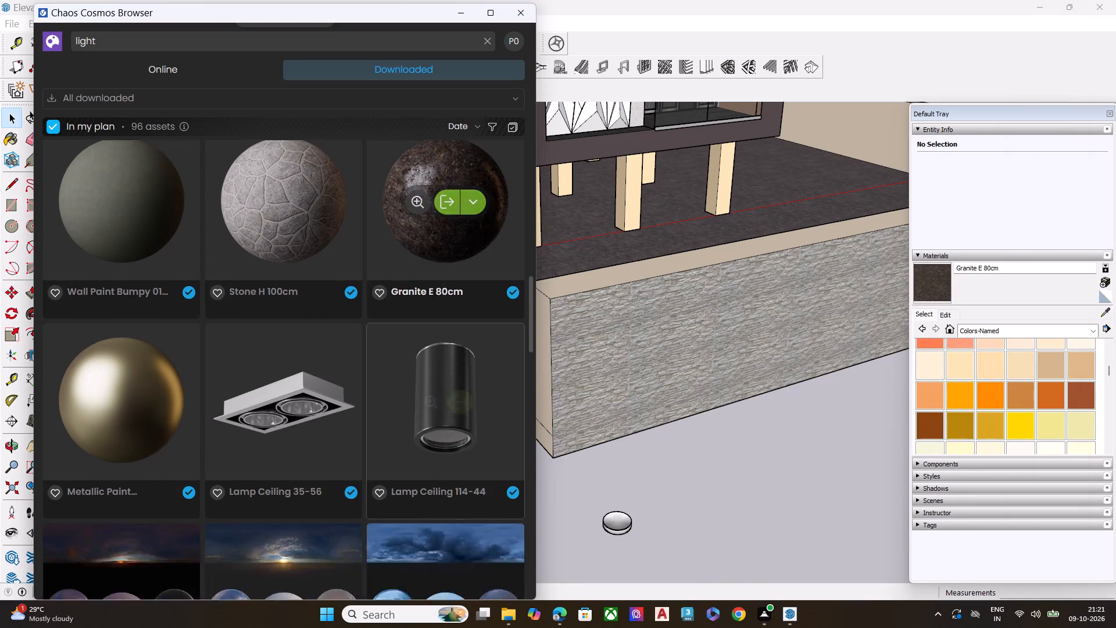
scroll(407, 394, down, 1)
scroll(412, 392, up, 2)
click(298, 305)
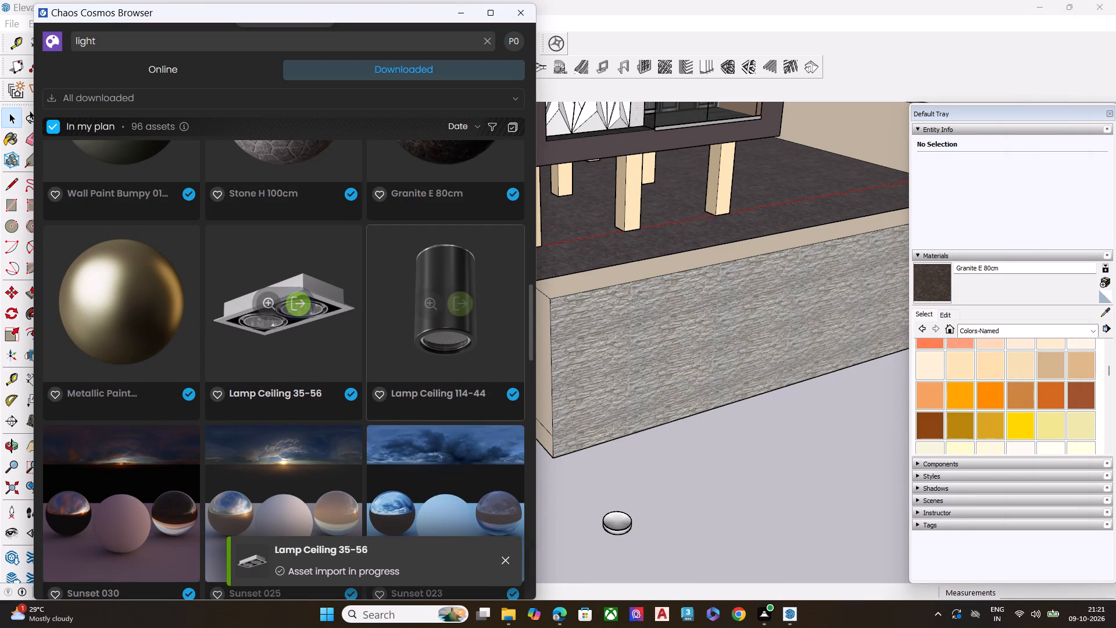
click(677, 501)
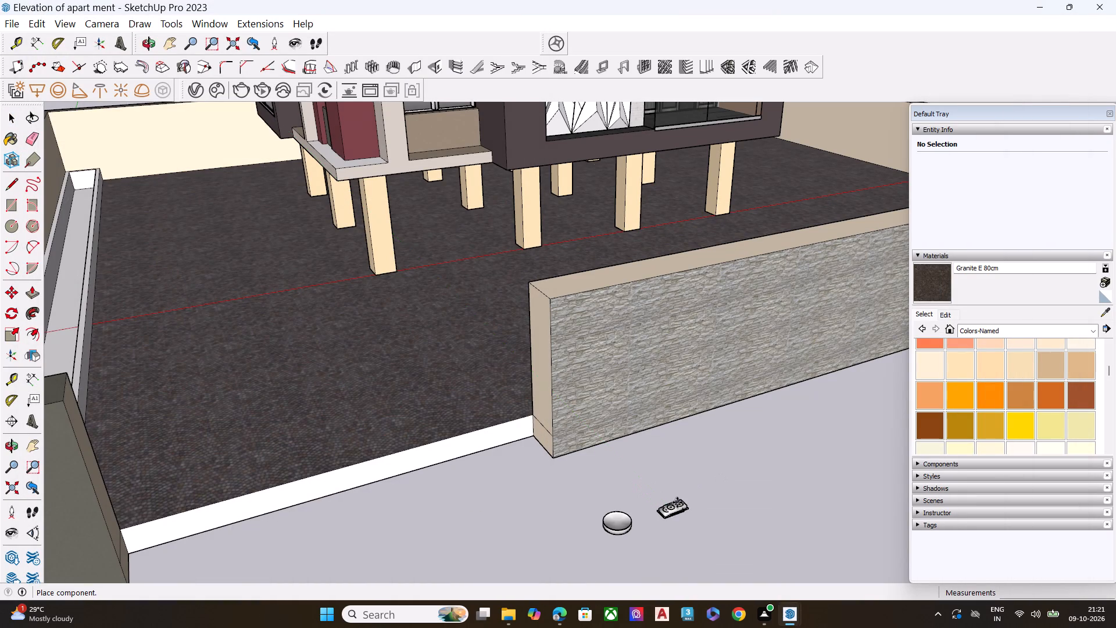
click(671, 476)
scroll(645, 474, up, 2)
key(space)
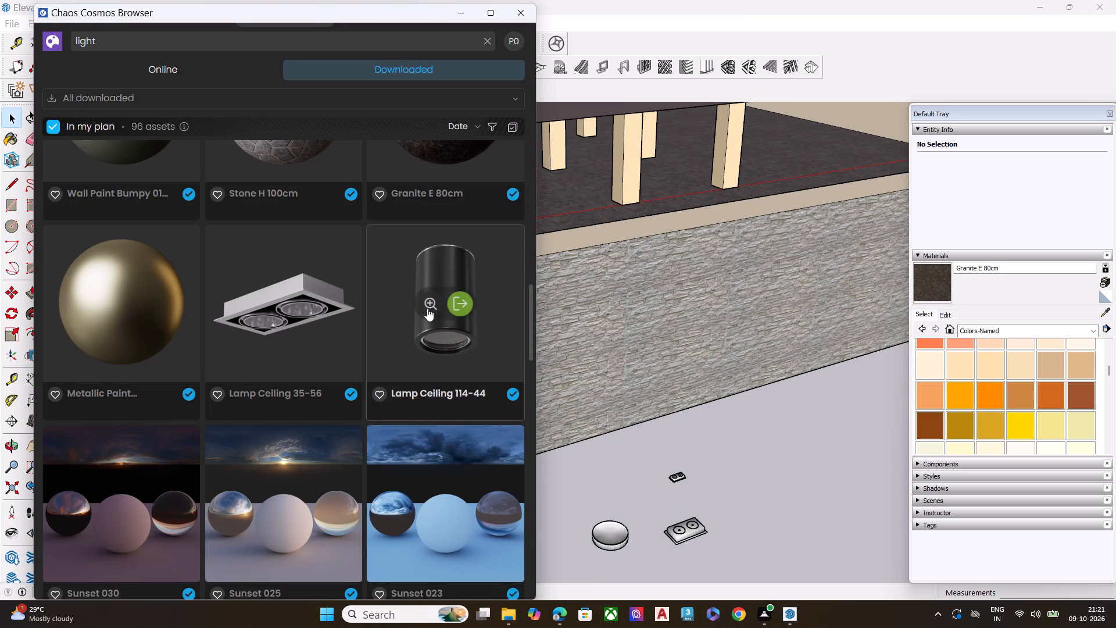
Import the Lamp Ceiling 114-44 cylindrical lamp and place one beside the twin spotlights.
click(454, 304)
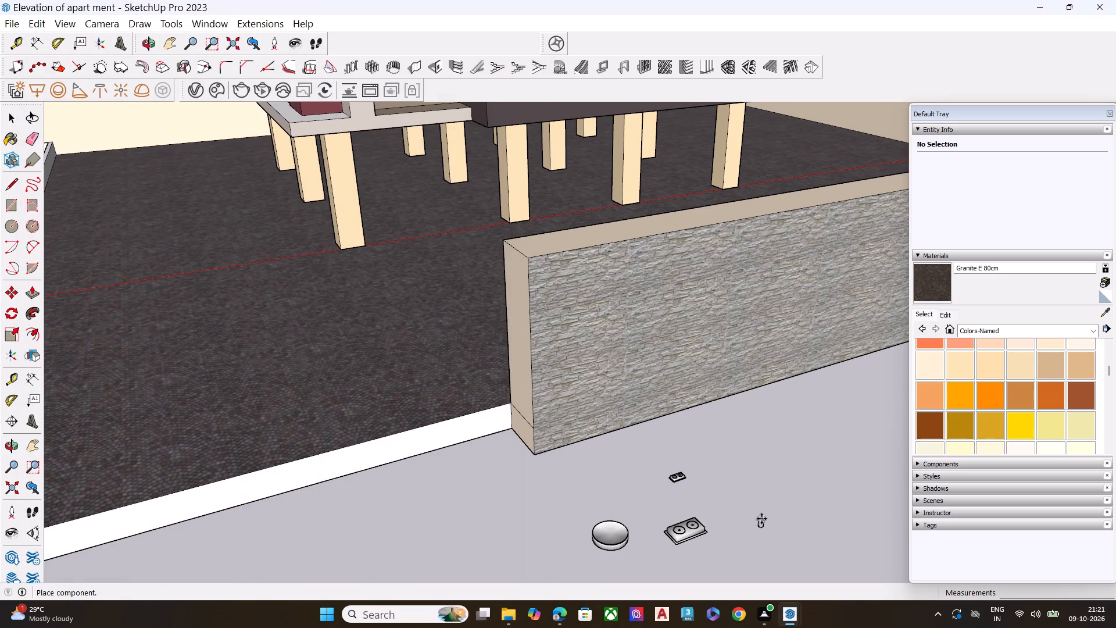
click(760, 500)
key(Escape)
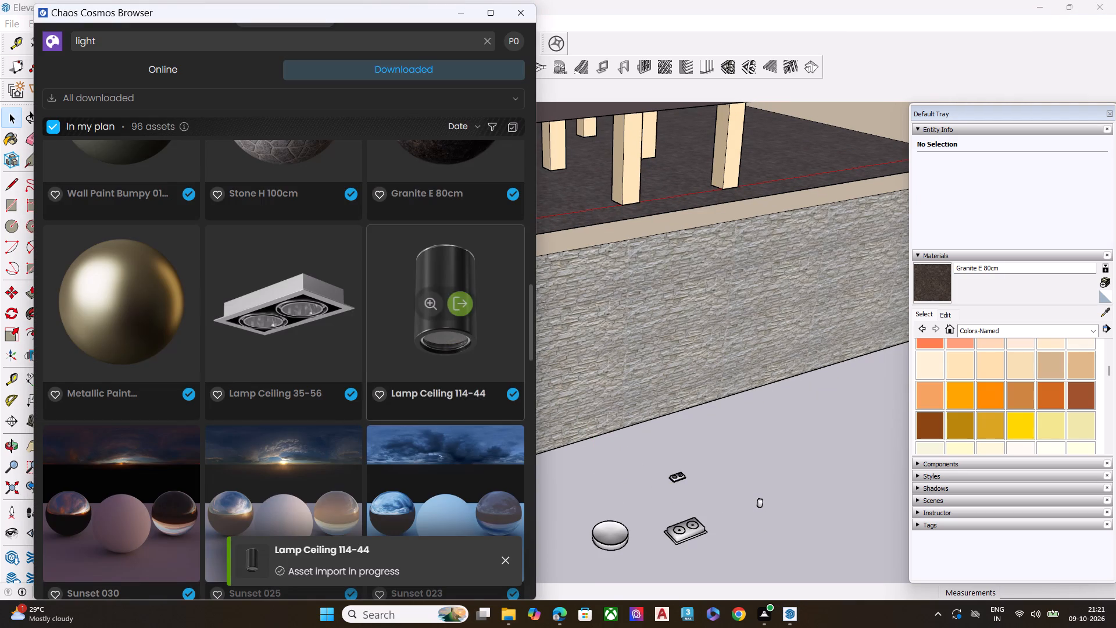
Import the Volica LED gk 152 067 linear light and place one between the boundary wall and the other lights.
scroll(413, 342, down, 8)
scroll(412, 342, up, 19)
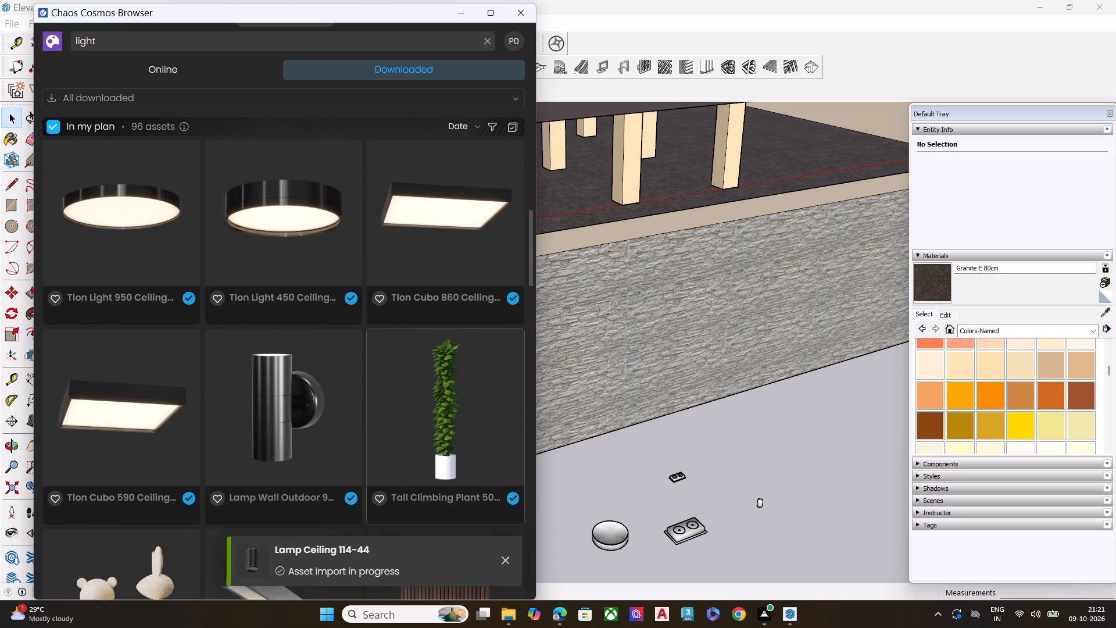
scroll(413, 338, down, 5)
click(299, 208)
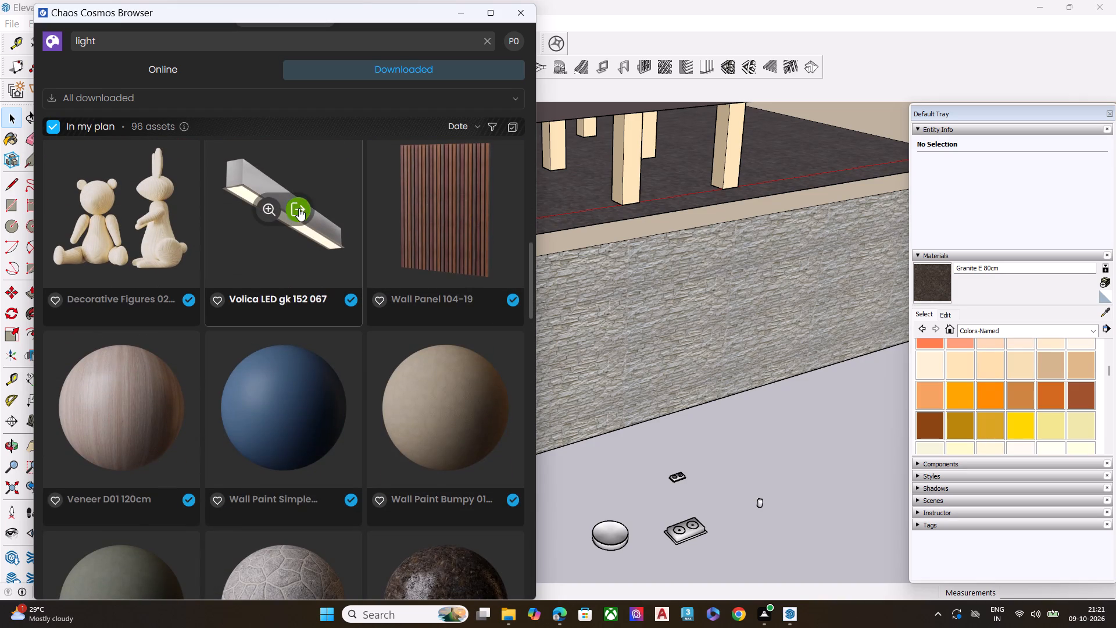
click(747, 445)
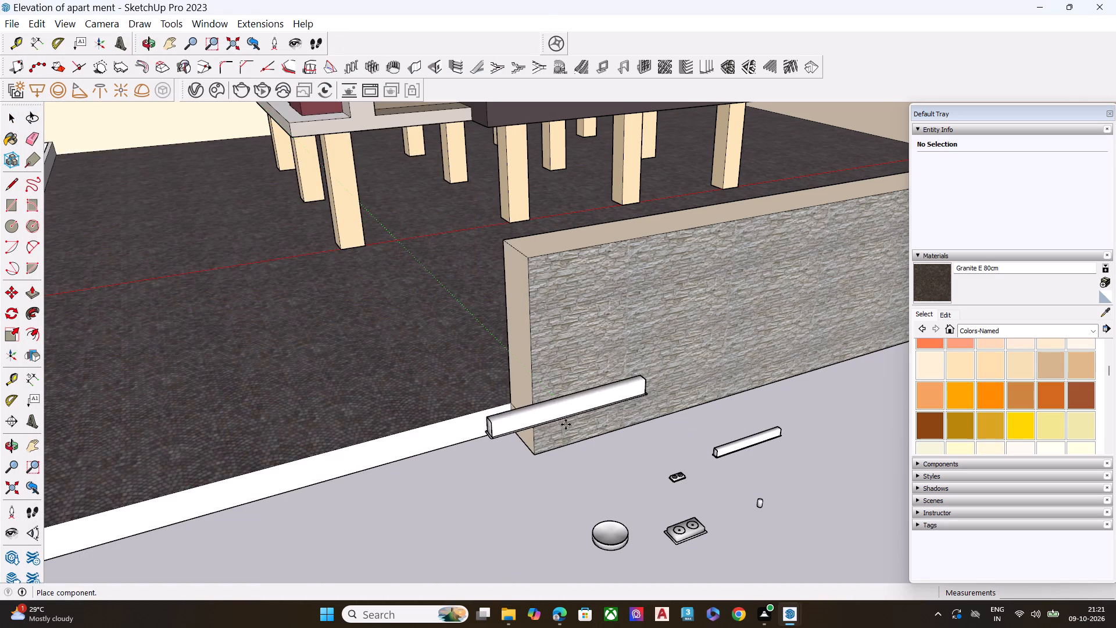
Stop placing linear lights and look through the rest of the downloaded light assets.
key(Escape)
scroll(246, 336, down, 7)
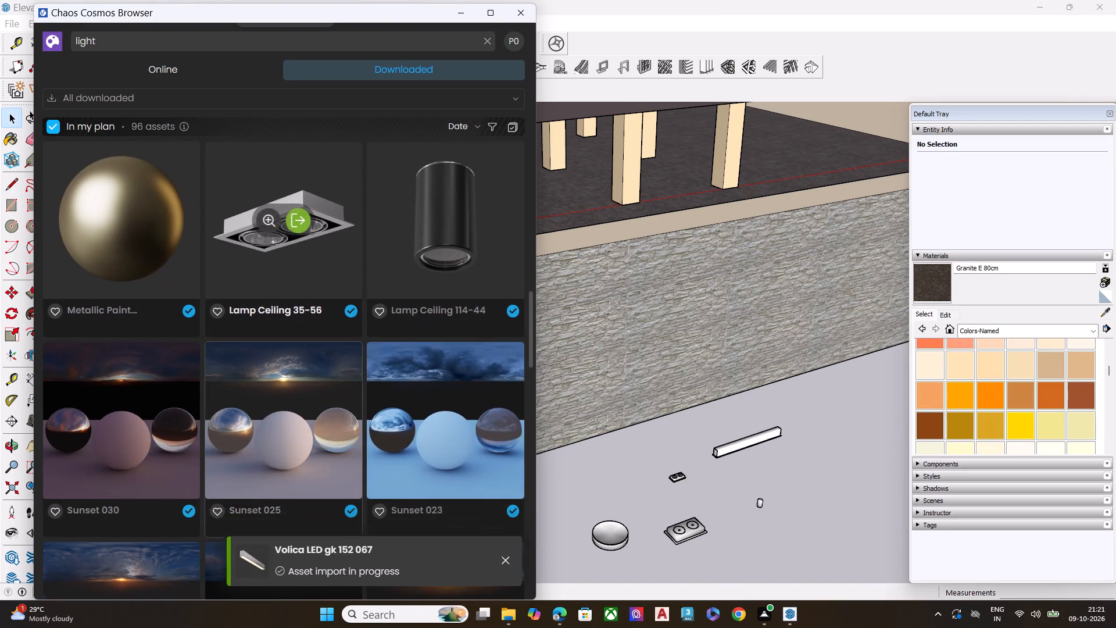
scroll(370, 354, down, 12)
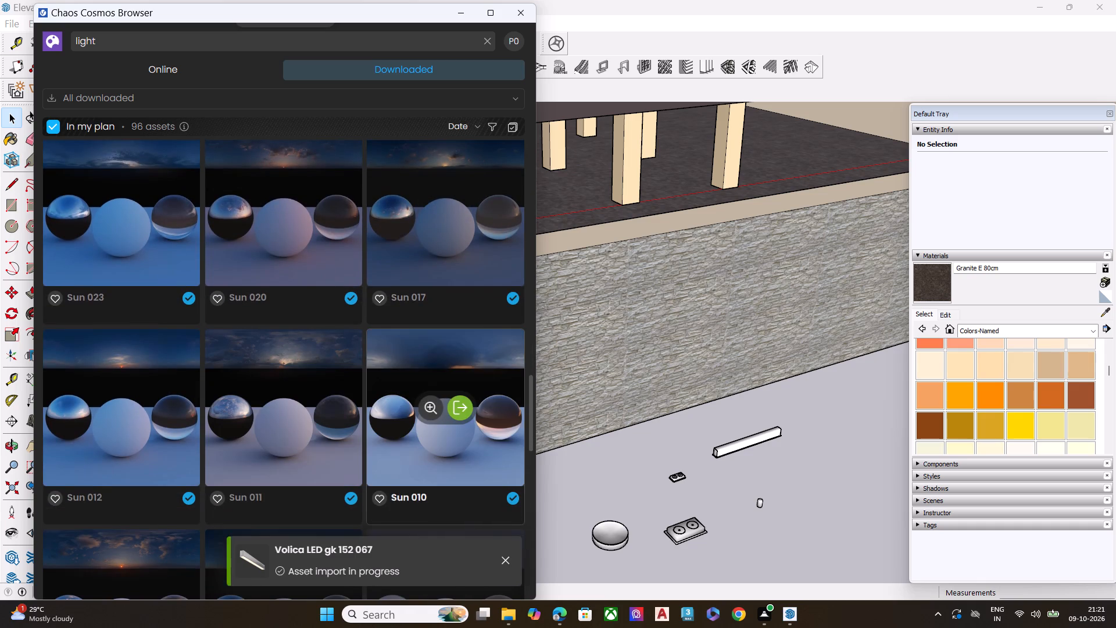
scroll(439, 357, down, 9)
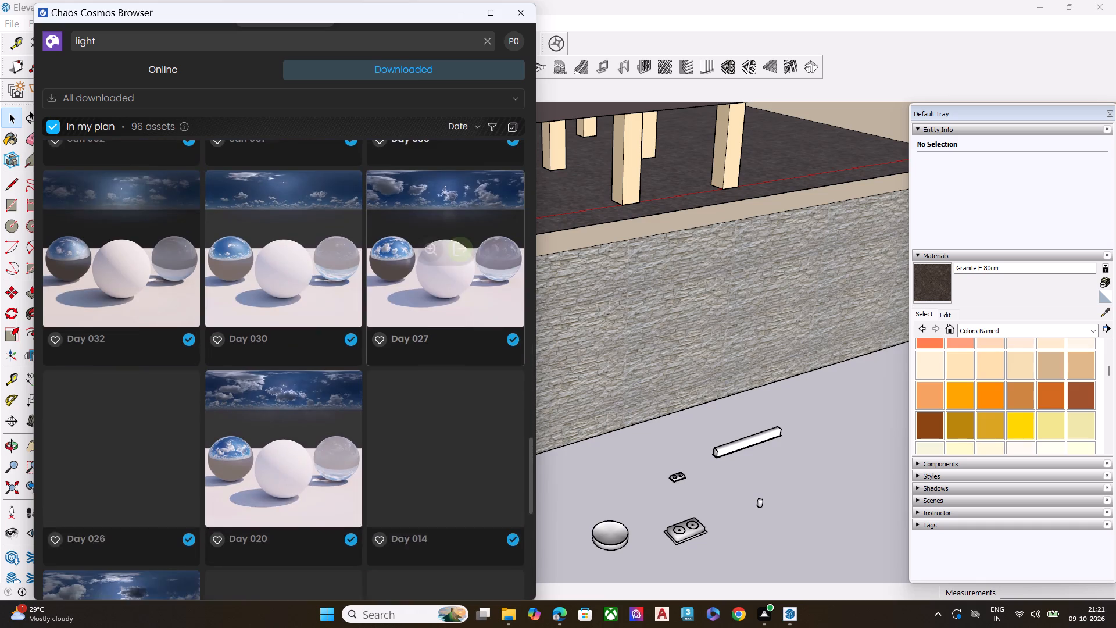
scroll(446, 358, down, 16)
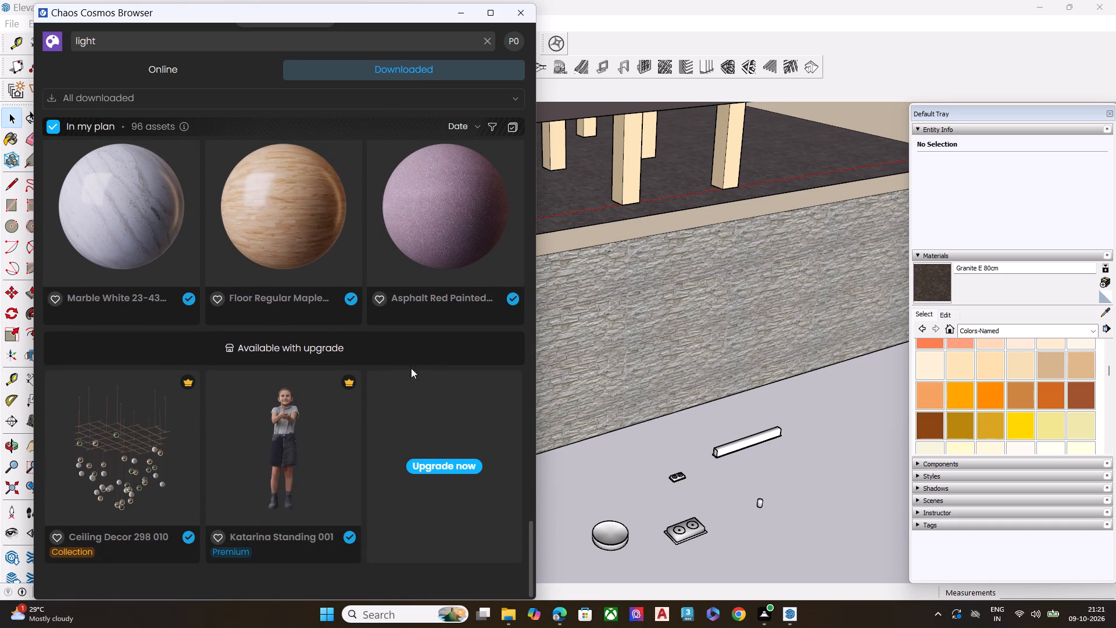
scroll(369, 369, down, 5)
scroll(373, 222, up, 9)
Switch to the online Cosmos assets and replace the light search with a search for plants.
click(198, 74)
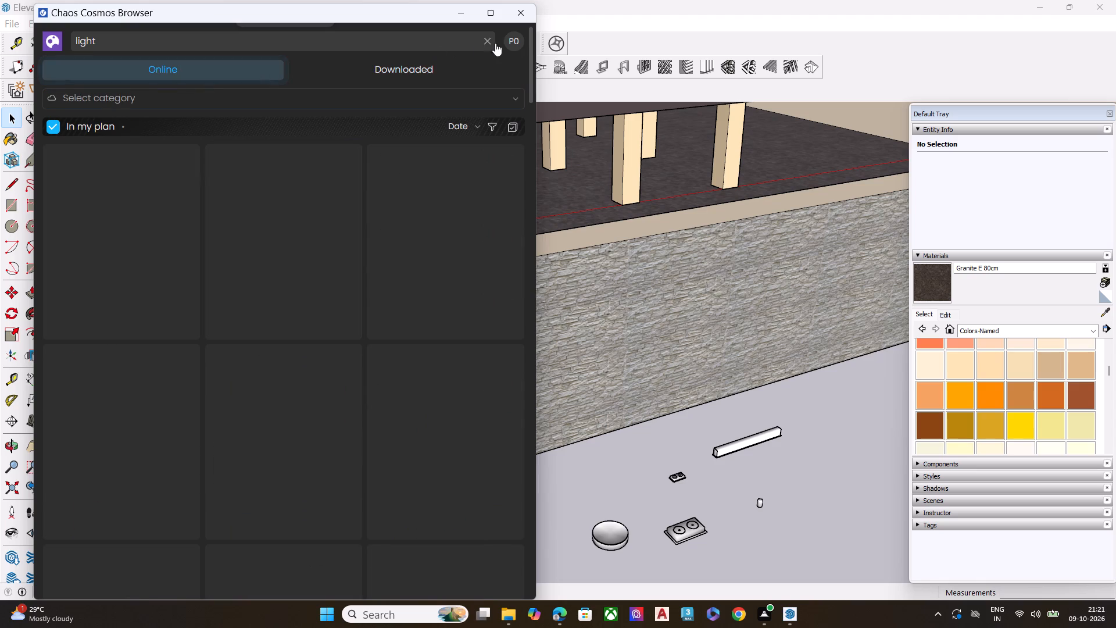
click(489, 42)
text(PLANTS)
key(Return)
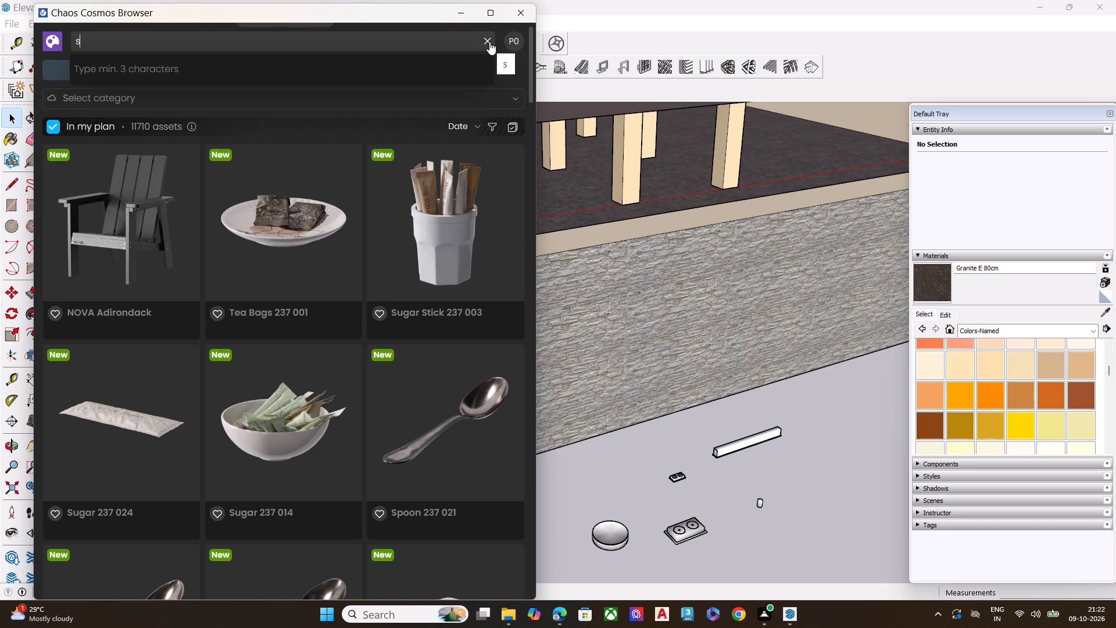
scroll(226, 247, down, 5)
scroll(229, 260, up, 6)
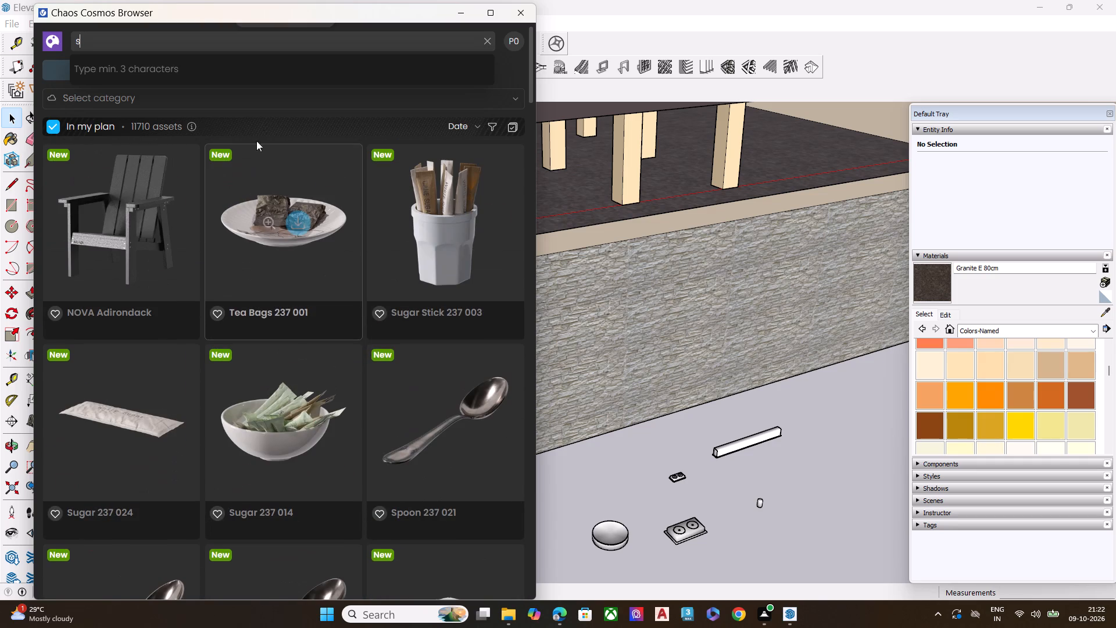
key(BackSpace)
key(BackSpace)
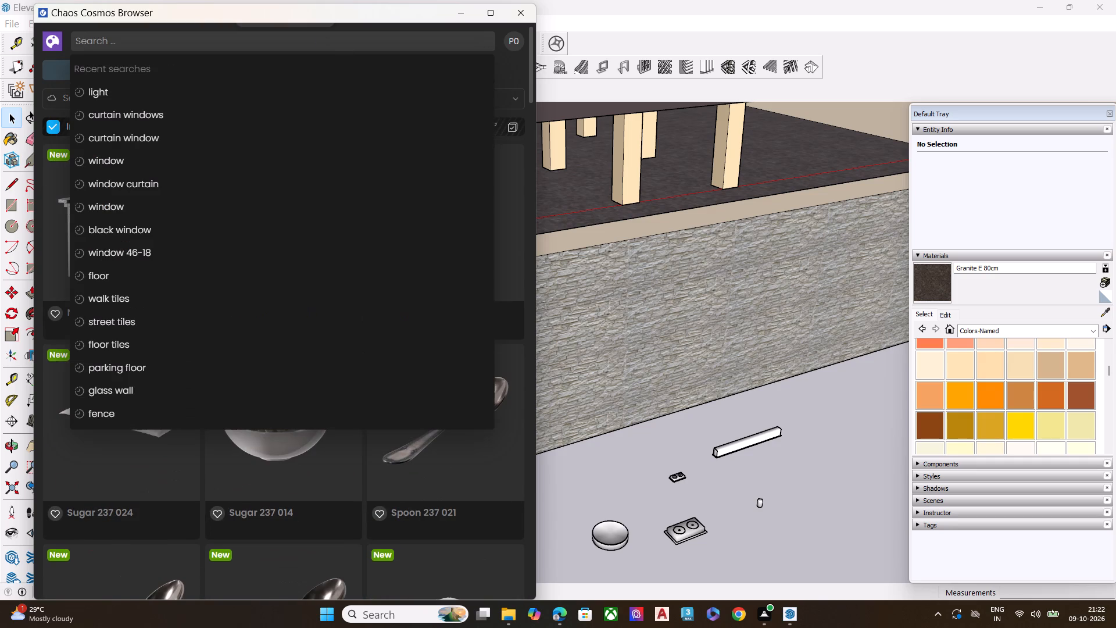
text(PLAN)
scroll(324, 39, up, 1)
text(TS)
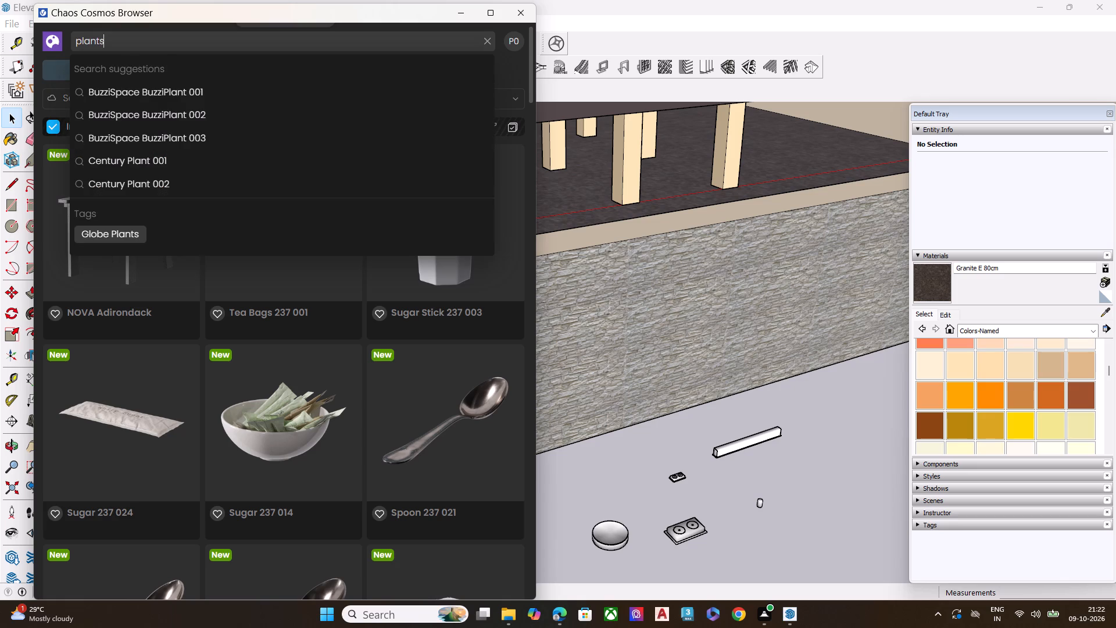
key(Return)
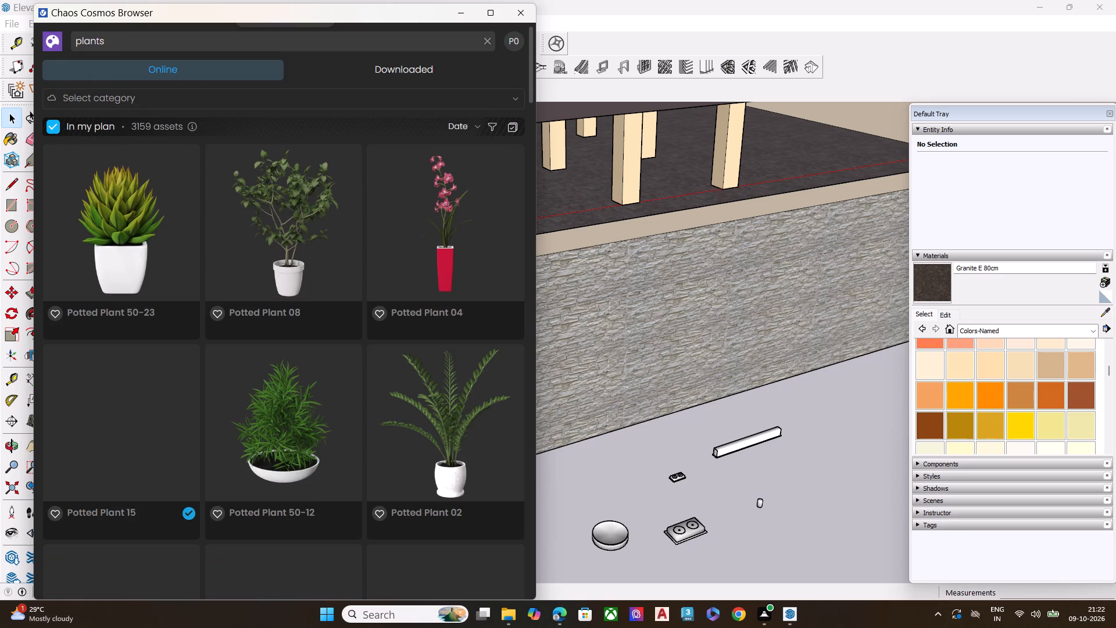
Find and download the trailing potted Plant 260 031 02 and the Hanging Plant 111-02 from the plant assets.
scroll(305, 330, down, 4)
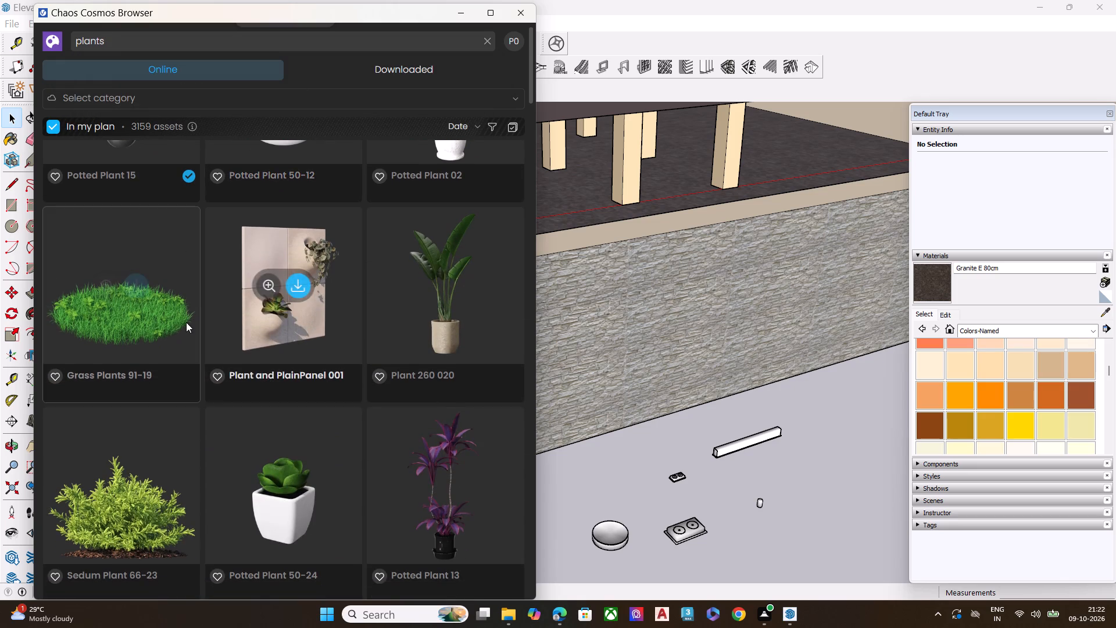
scroll(186, 322, up, 2)
scroll(186, 322, down, 4)
scroll(234, 319, down, 4)
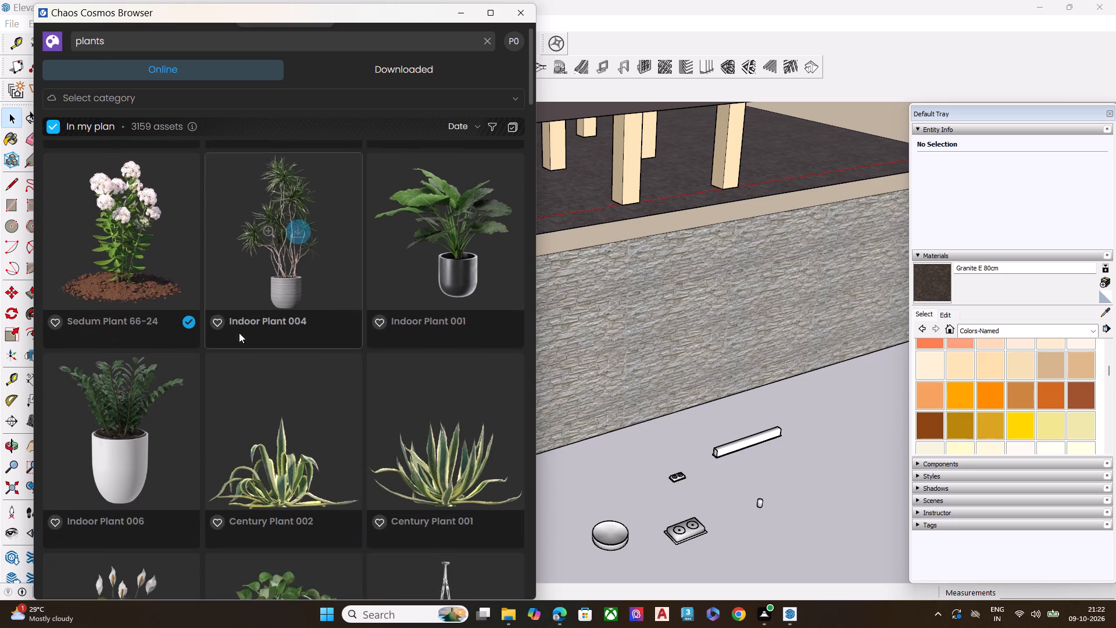
scroll(239, 333, down, 1)
scroll(304, 336, down, 2)
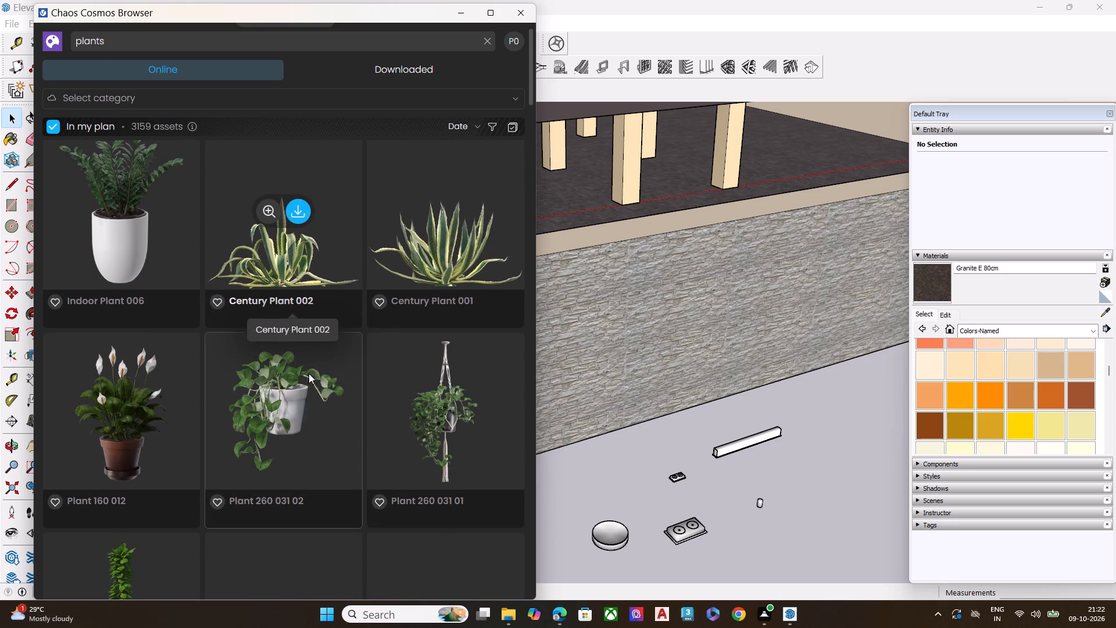
click(301, 410)
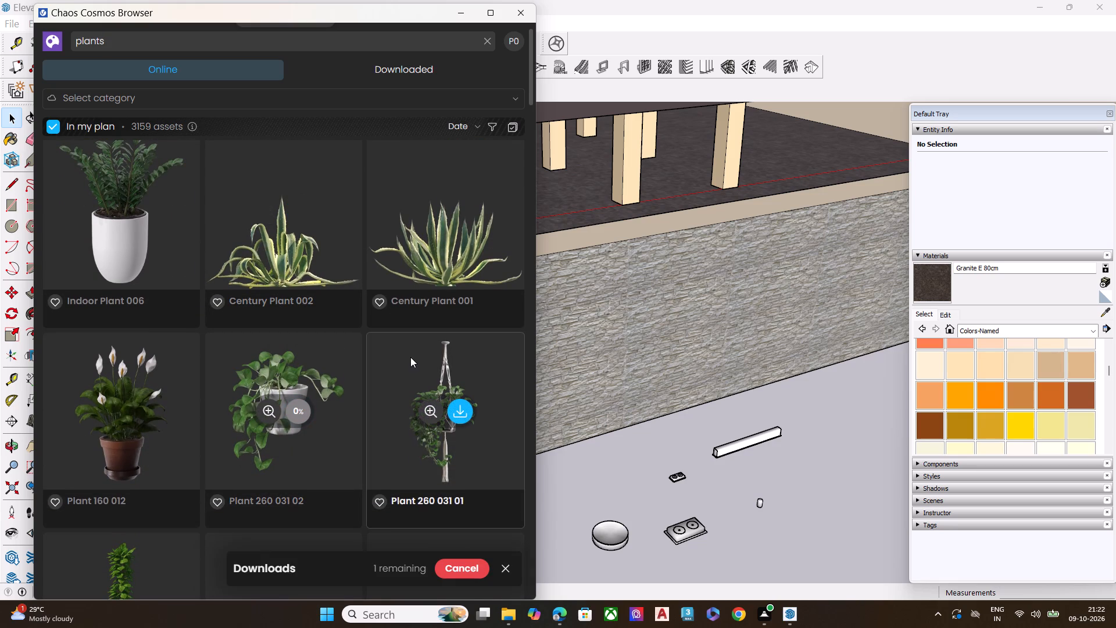
scroll(192, 413, down, 2)
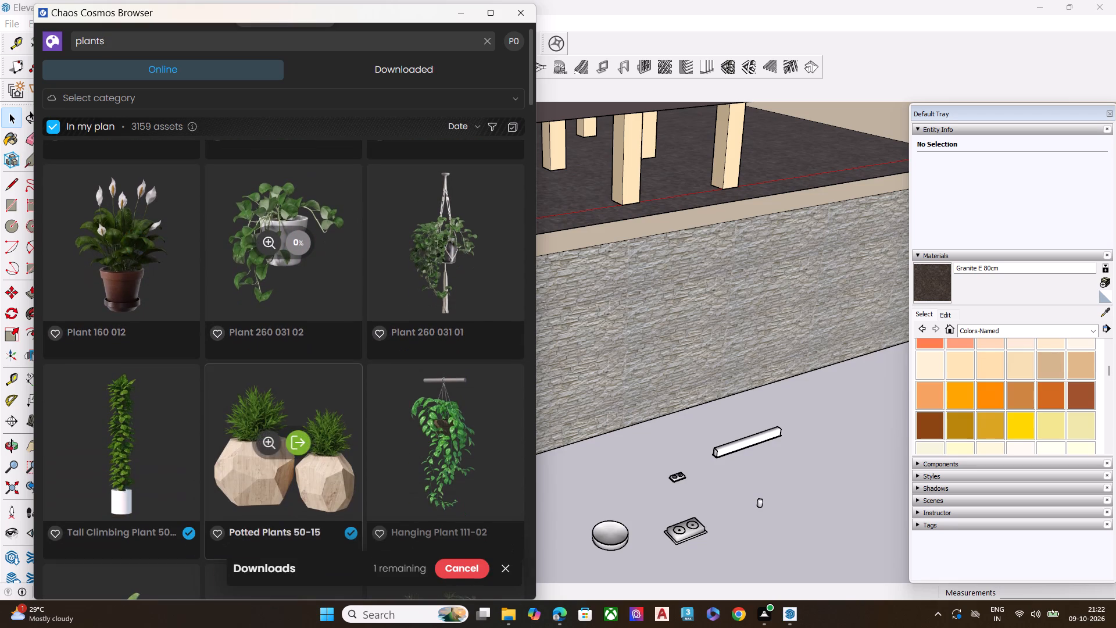
click(458, 438)
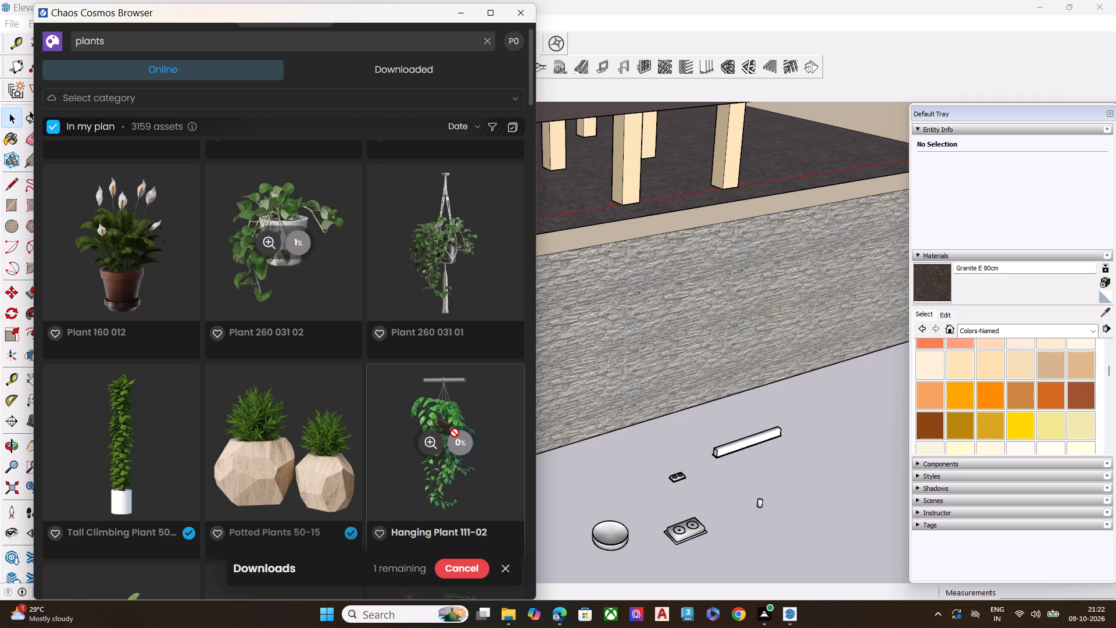
Import the Crane Plant 85-18 and place one beside the round ceiling light outside the boundary wall.
scroll(424, 418, down, 3)
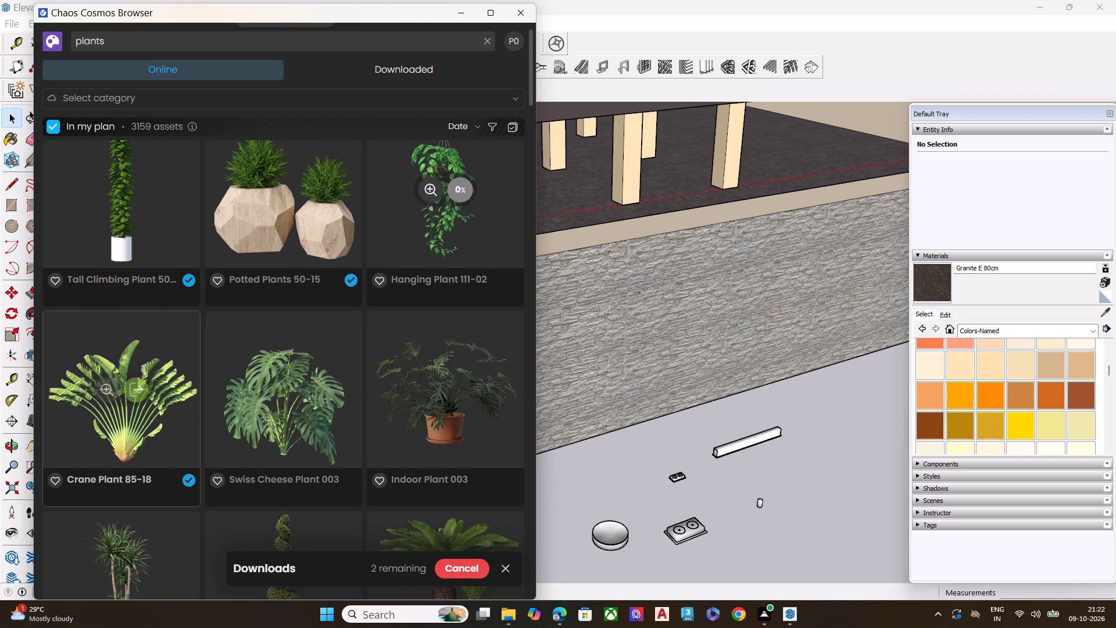
click(139, 388)
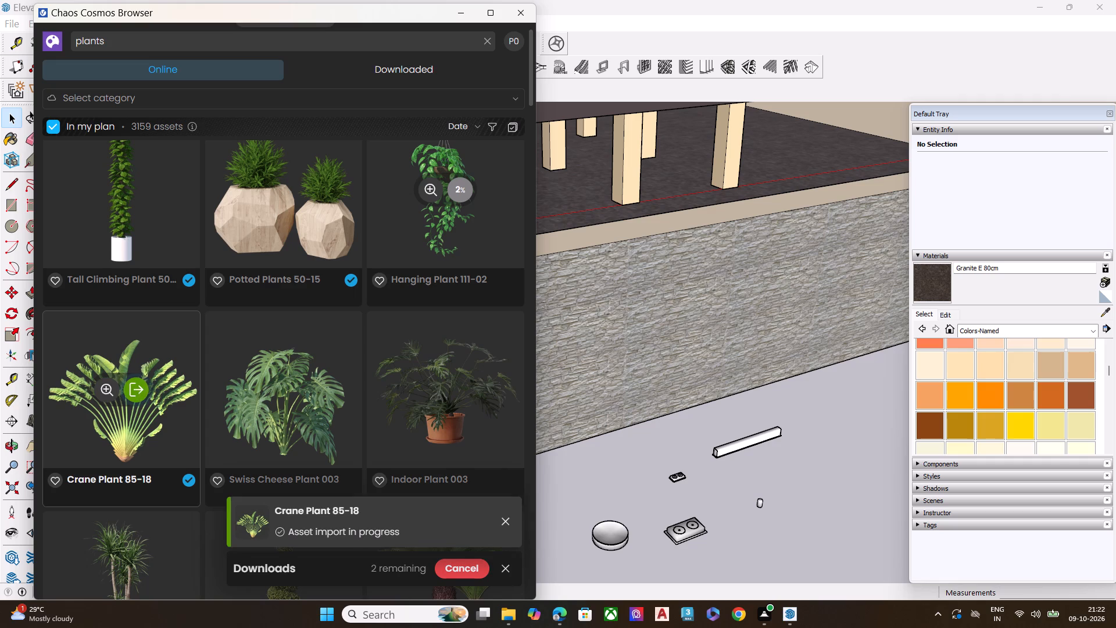
scroll(367, 425, down, 2)
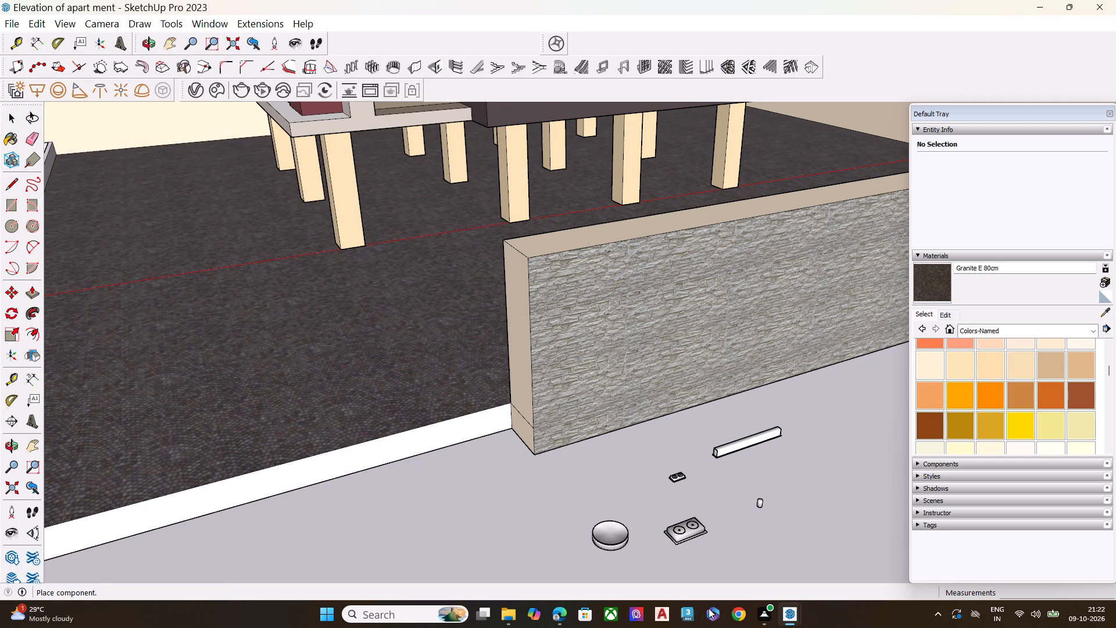
click(611, 511)
key(Escape)
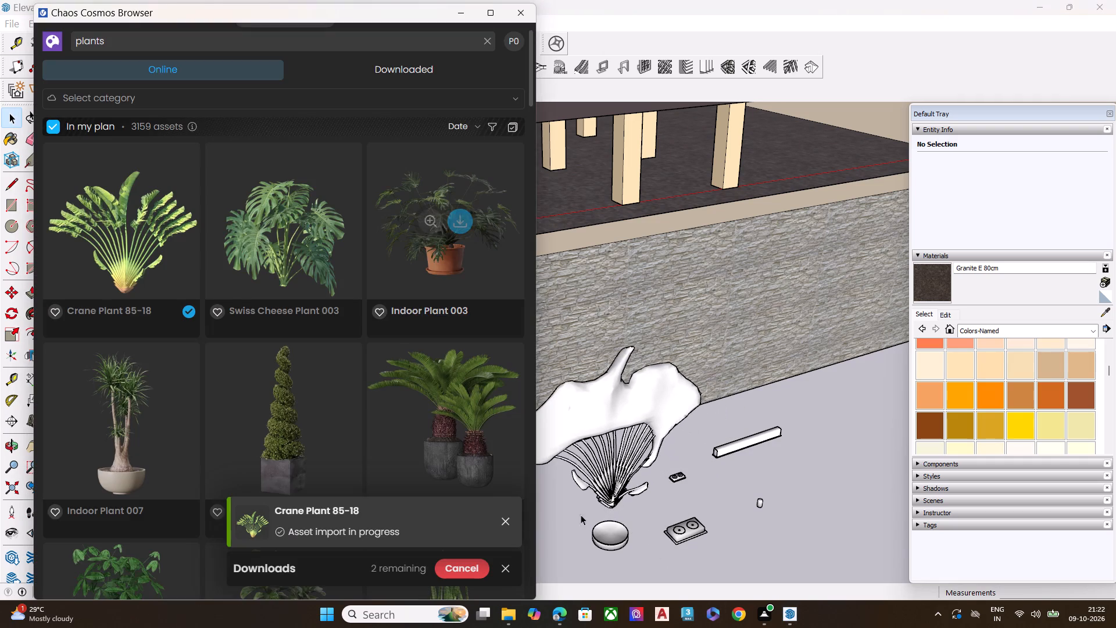
Find the Plant and PlainPanel 001 wall-mounted planter among the plant assets and download it.
scroll(370, 405, down, 2)
scroll(373, 403, up, 20)
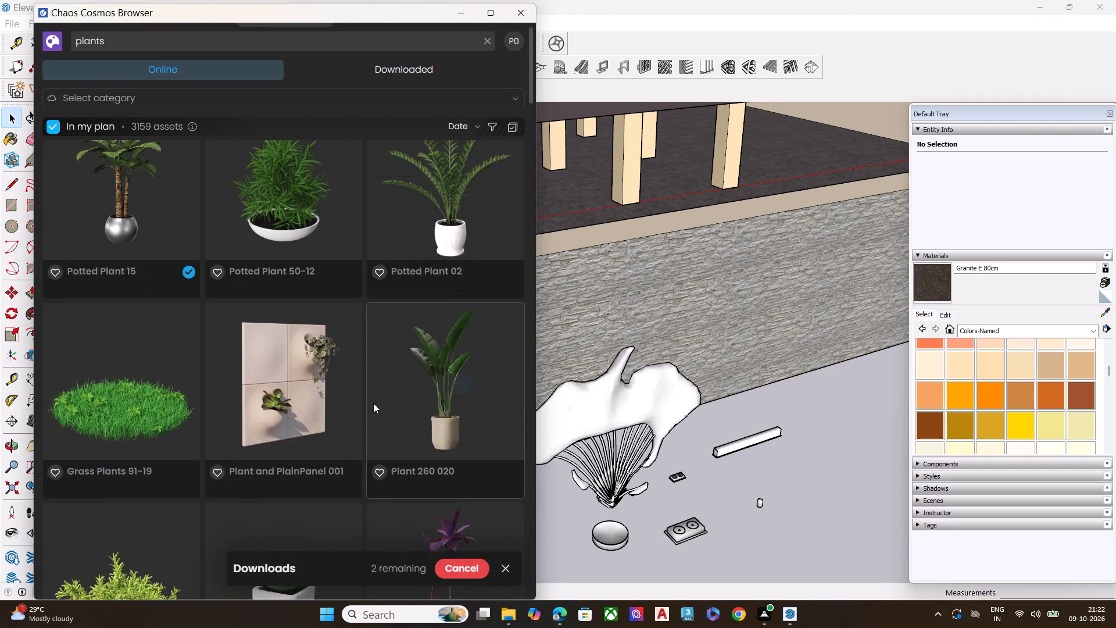
scroll(373, 403, up, 8)
scroll(404, 398, down, 4)
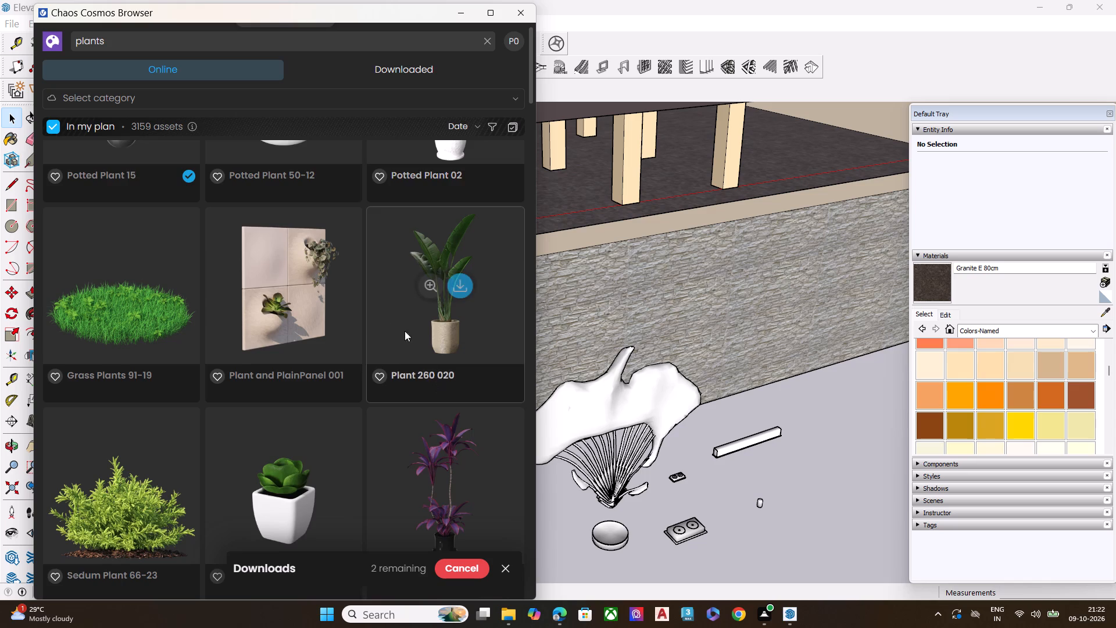
scroll(361, 324, down, 3)
scroll(360, 325, up, 2)
scroll(292, 226, up, 2)
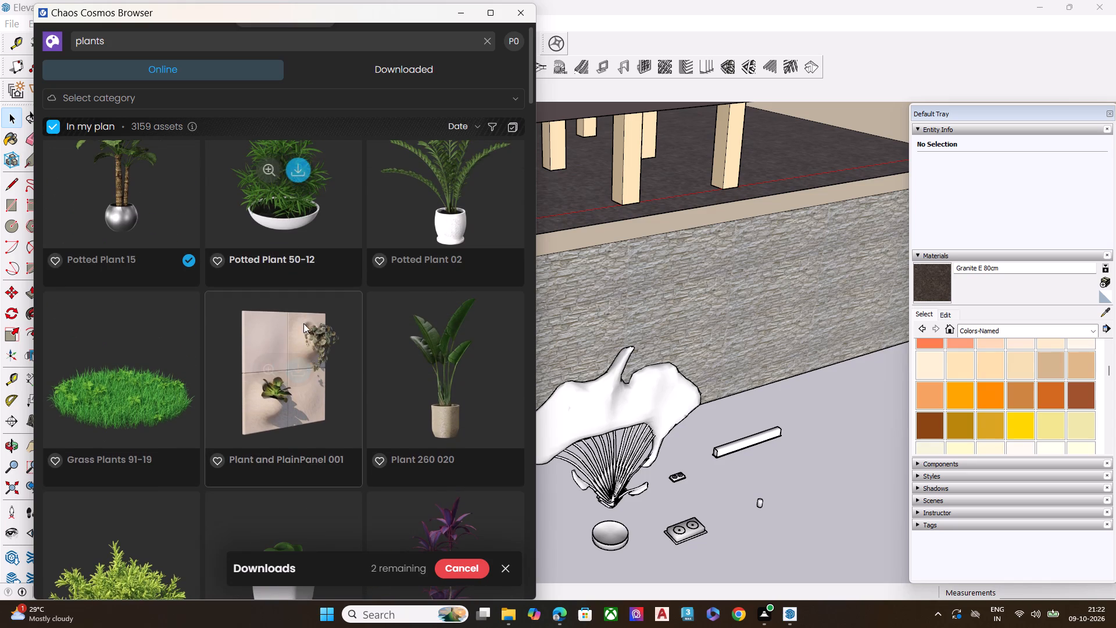
click(298, 367)
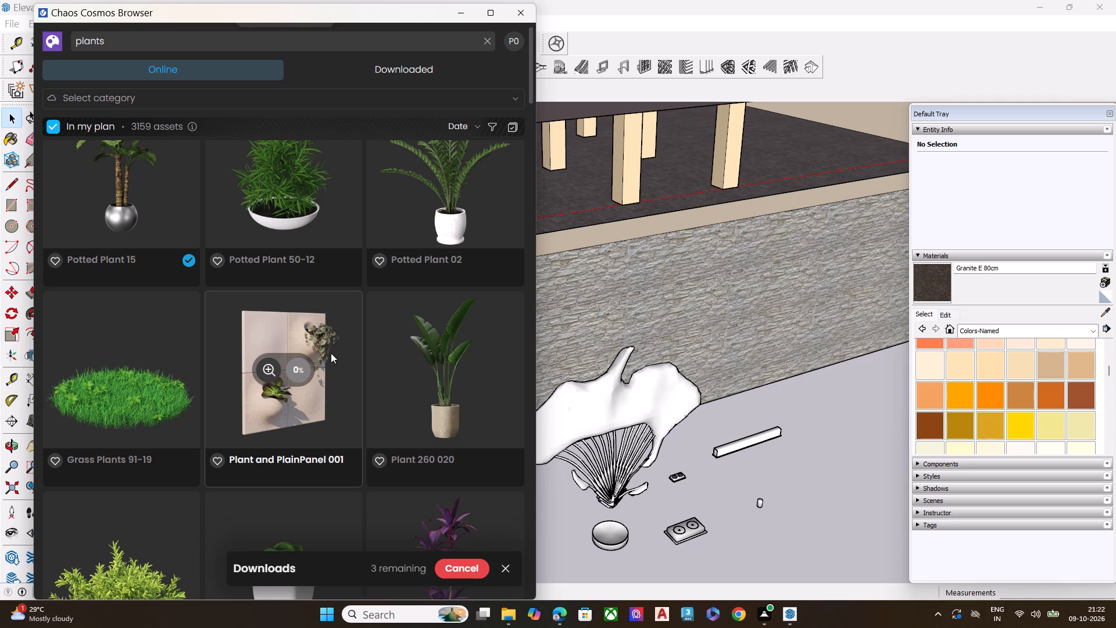
Look back through the plant assets and check the downloads of Plant 260 031 02 and Hanging Plant 111-02.
scroll(320, 349, up, 3)
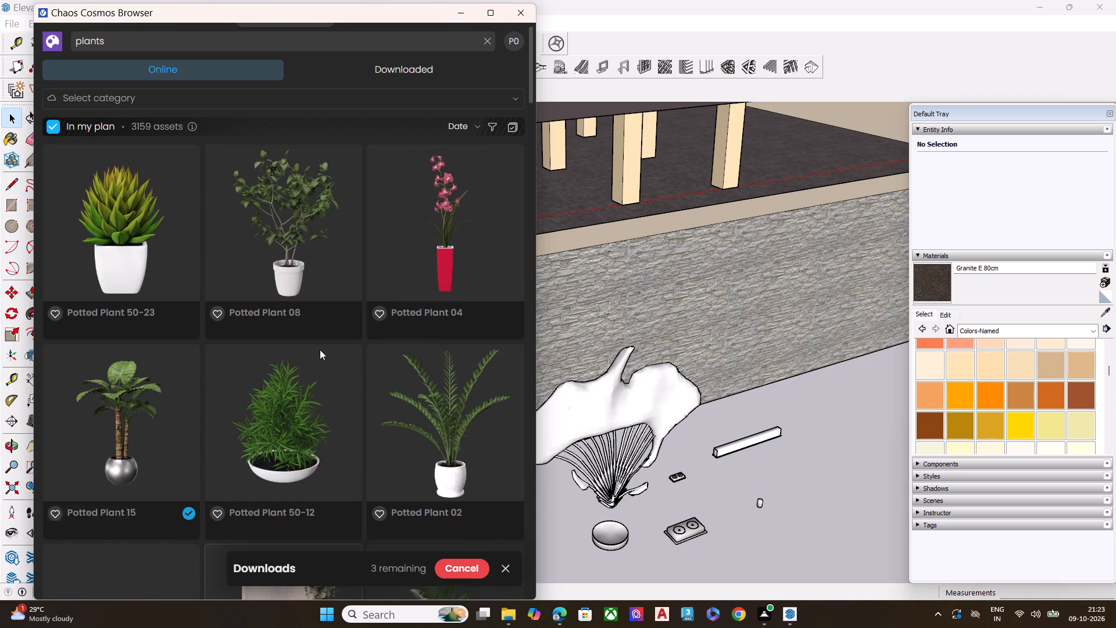
scroll(320, 349, down, 8)
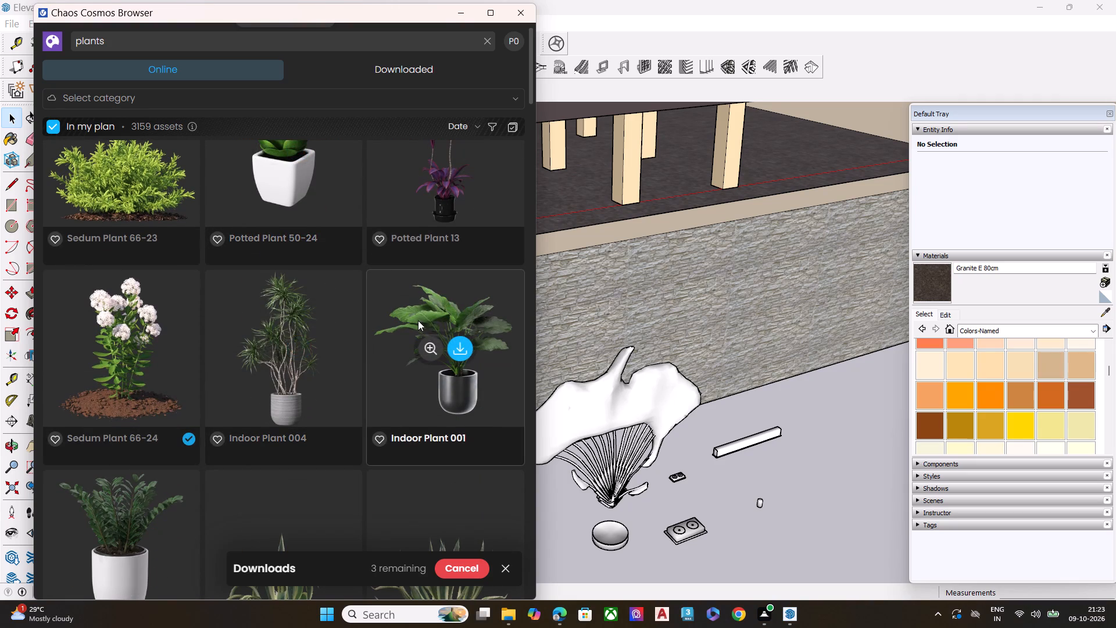
scroll(427, 313, down, 6)
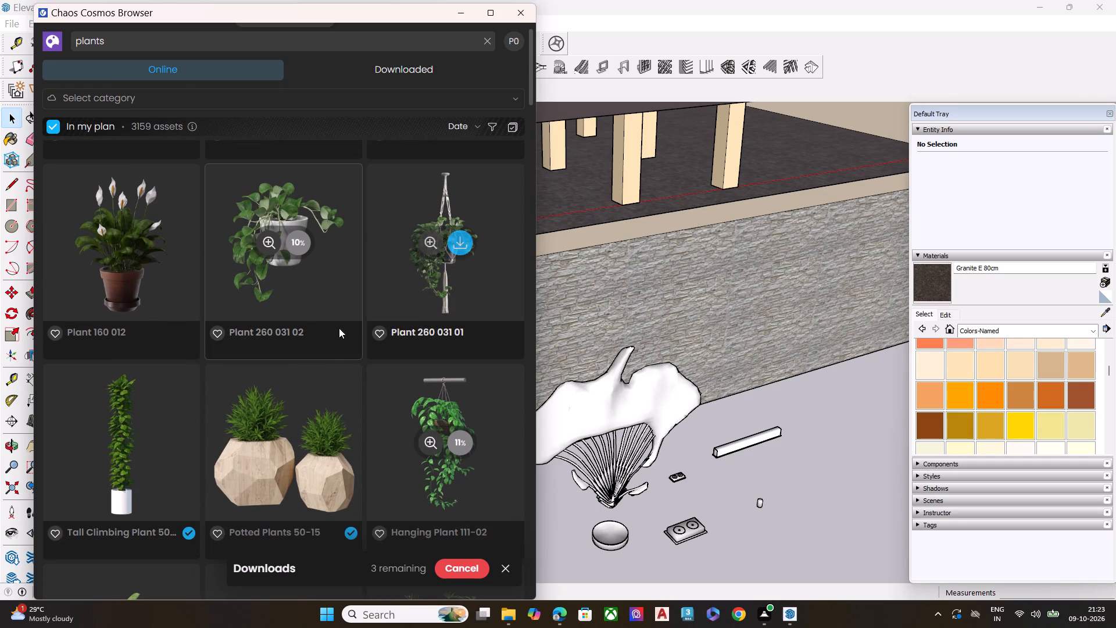
scroll(387, 331, down, 1)
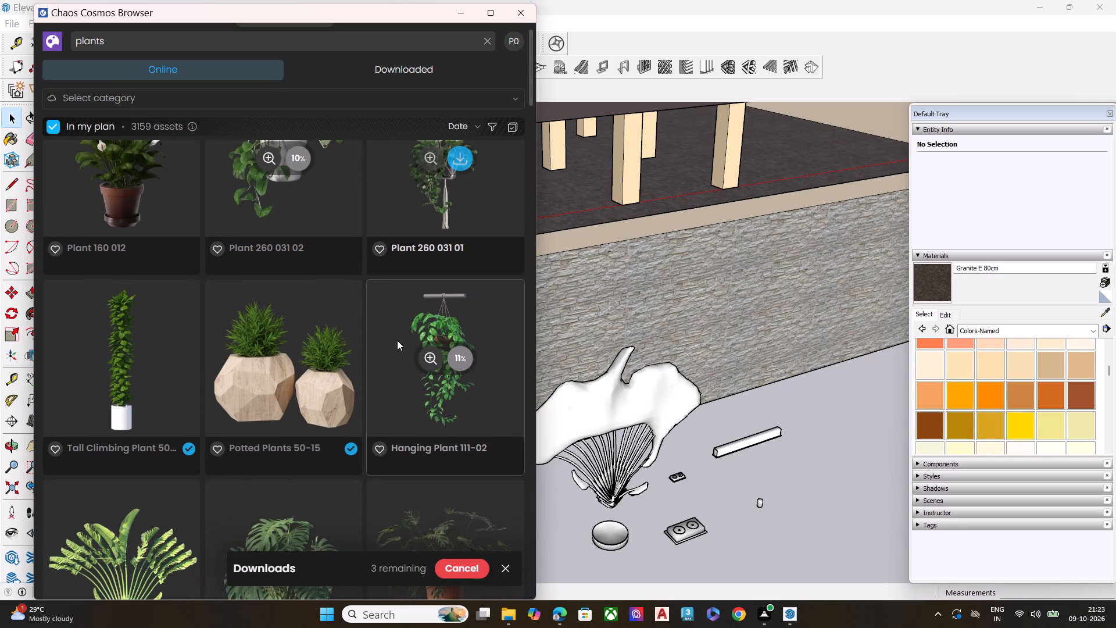
scroll(401, 341, up, 1)
scroll(401, 341, down, 2)
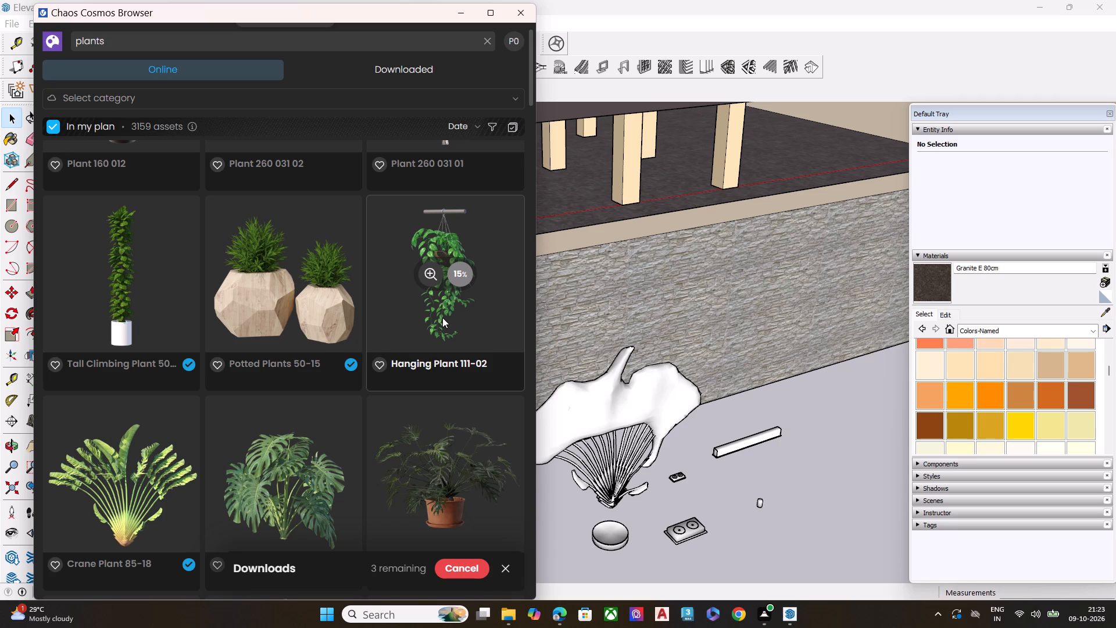
scroll(374, 315, up, 4)
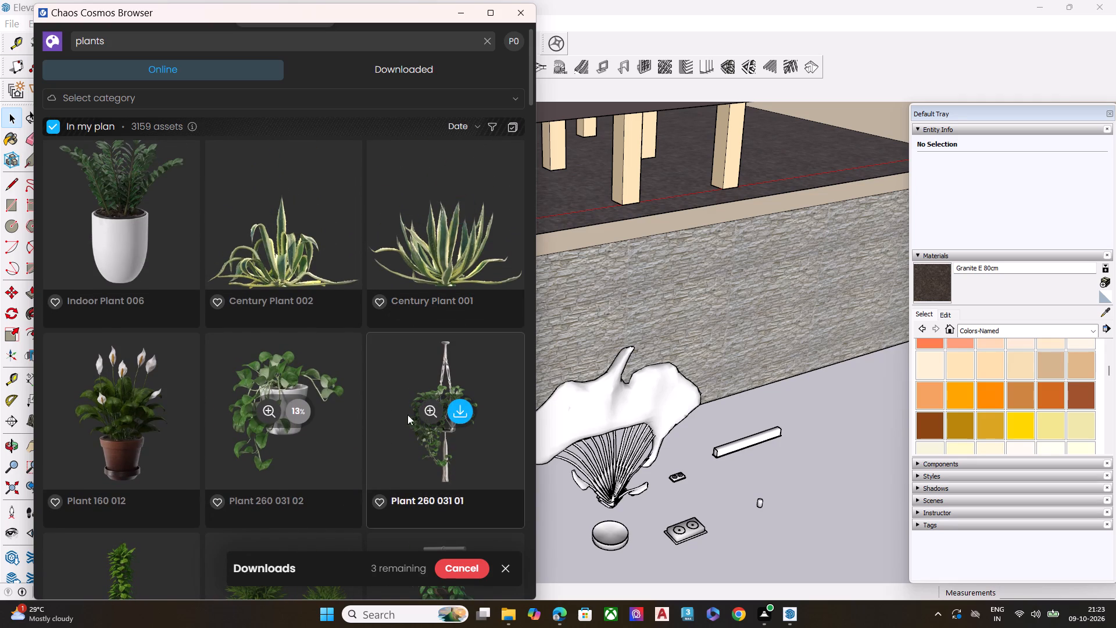
scroll(385, 333, down, 3)
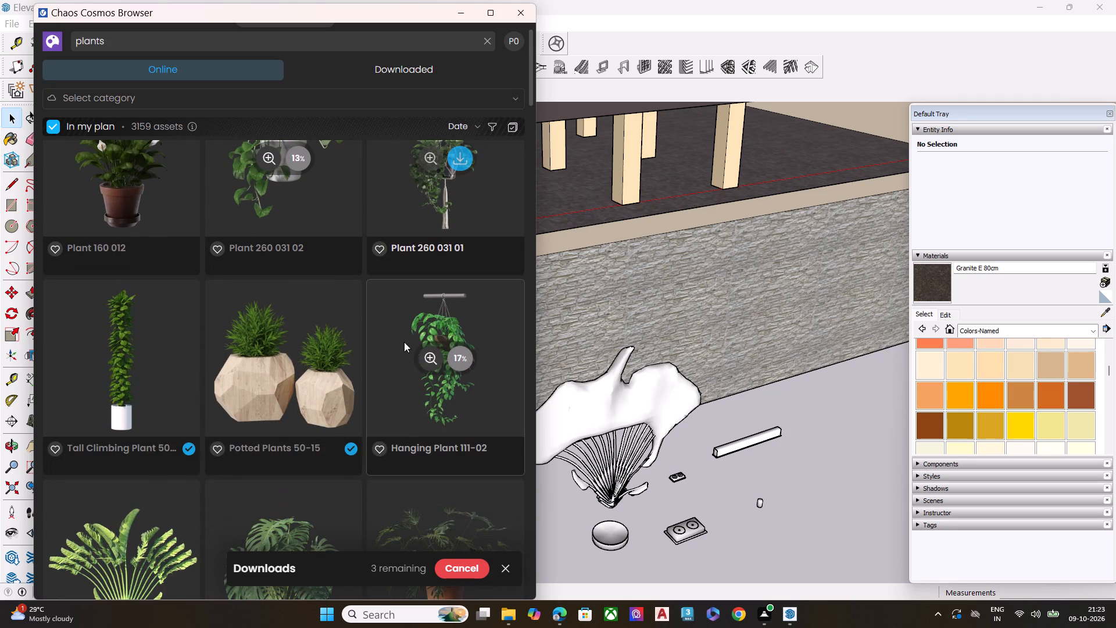
Import the Climbing Plant 21-17 and place one outside the boundary wall, beside the long bar-shaped light fixture.
scroll(439, 417, down, 2)
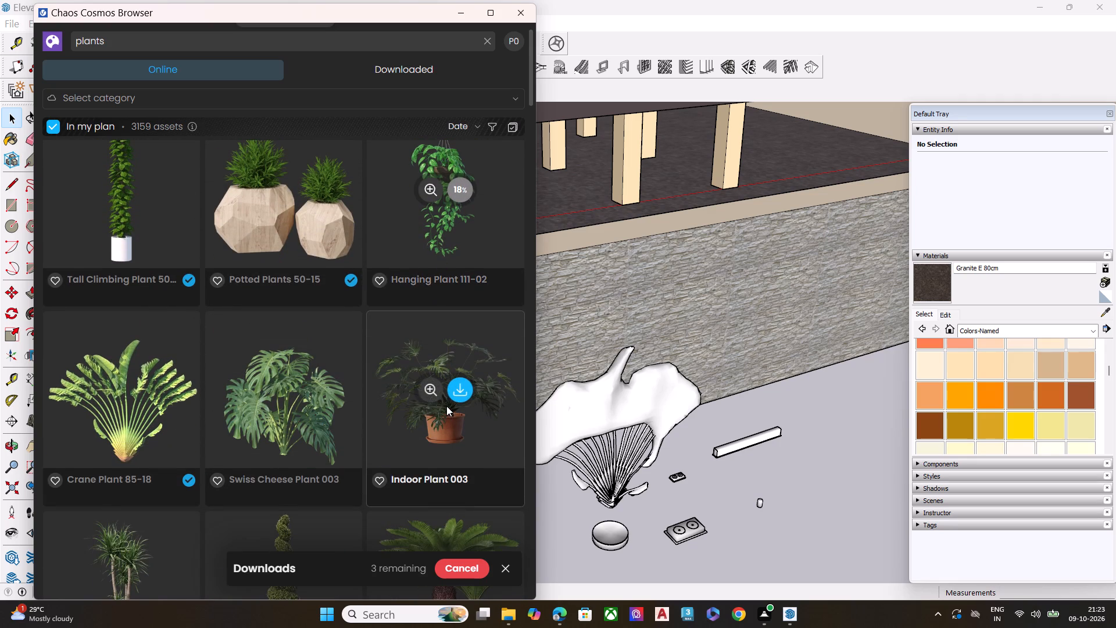
scroll(425, 438, down, 2)
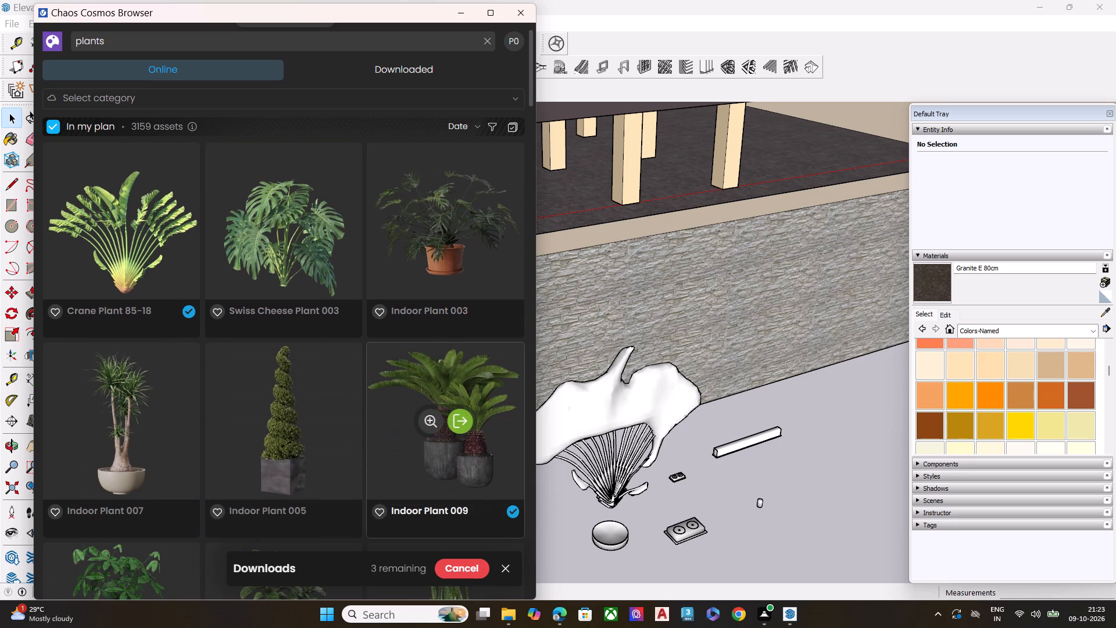
scroll(394, 485, down, 4)
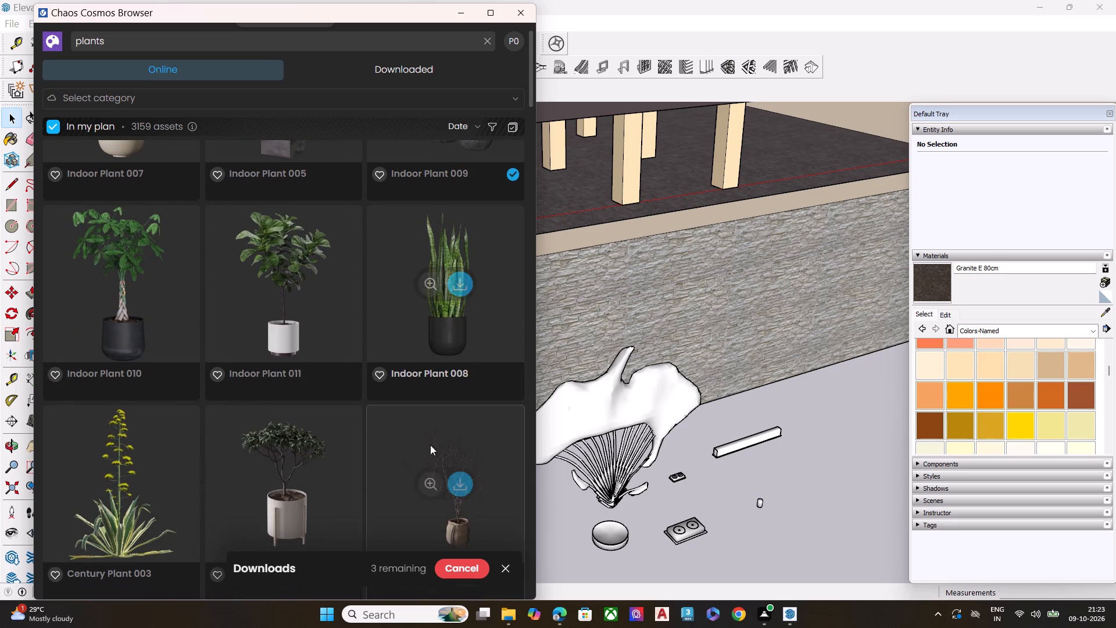
scroll(420, 387, down, 1)
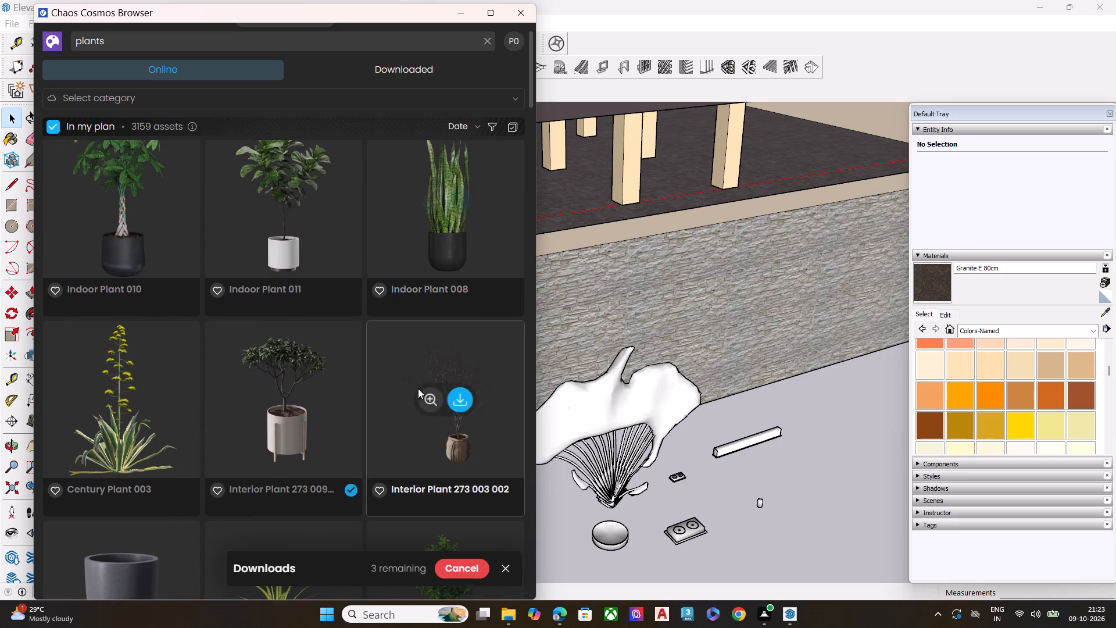
scroll(411, 393, down, 1)
scroll(311, 424, down, 2)
scroll(401, 394, down, 3)
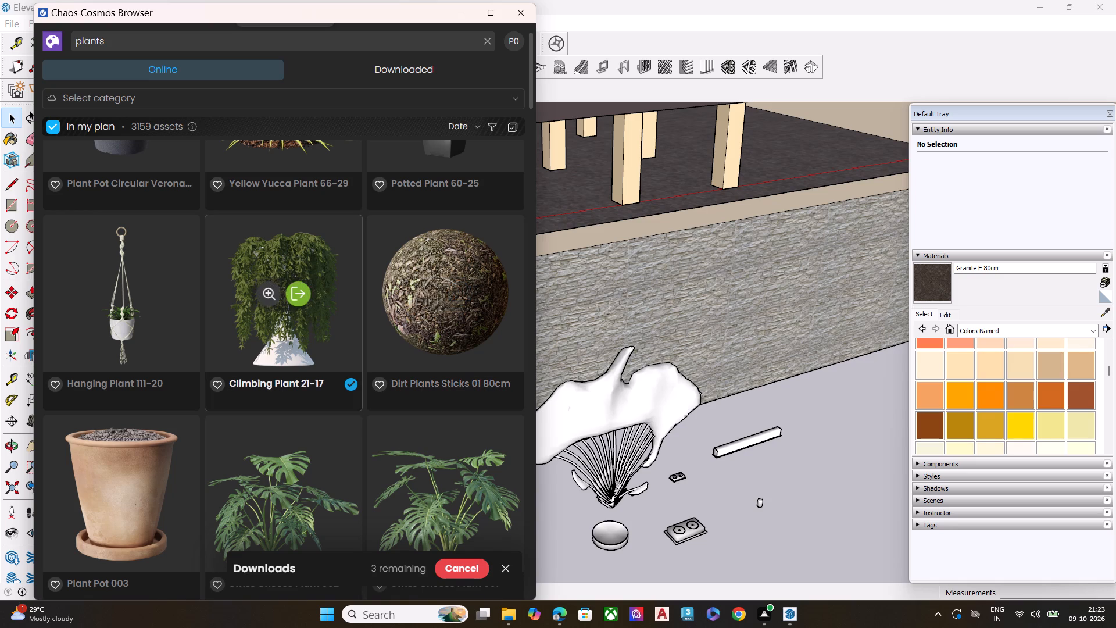
click(298, 294)
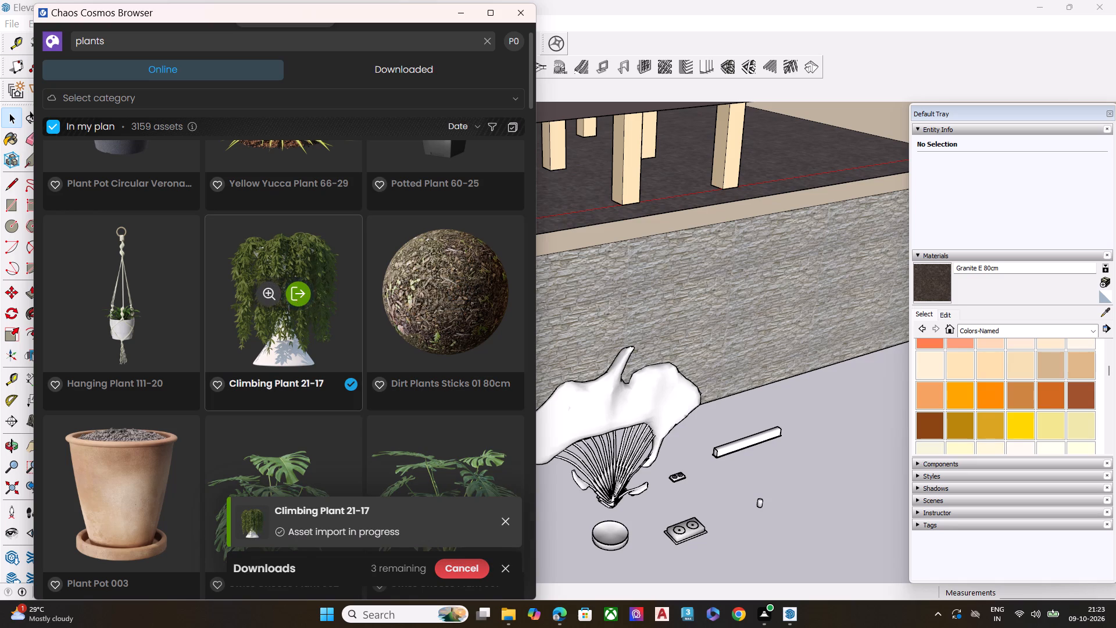
click(818, 481)
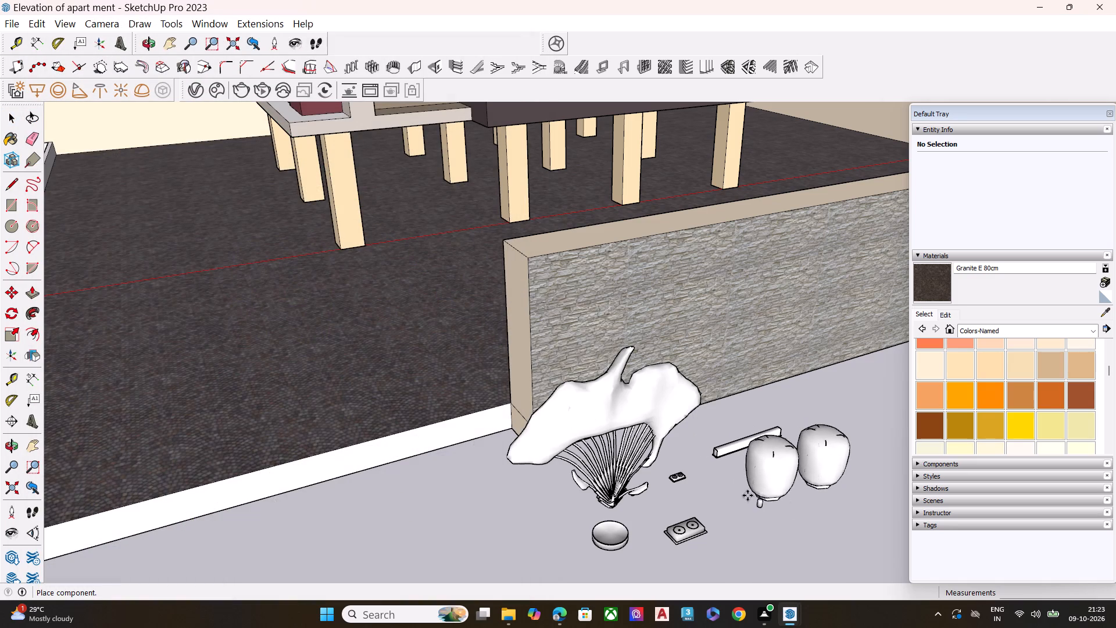
key(Escape)
Browse further through the online plant assets, examining the shrubs, plant pots and potted plants for more planting.
key(grave)
scroll(271, 407, down, 2)
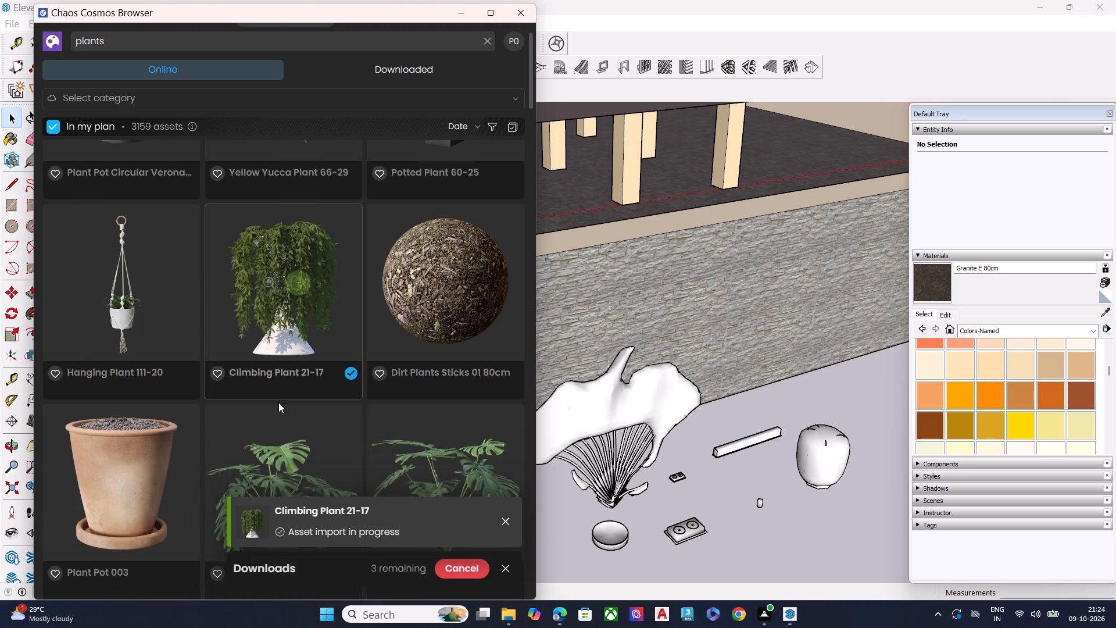
scroll(278, 402, down, 5)
scroll(381, 362, down, 2)
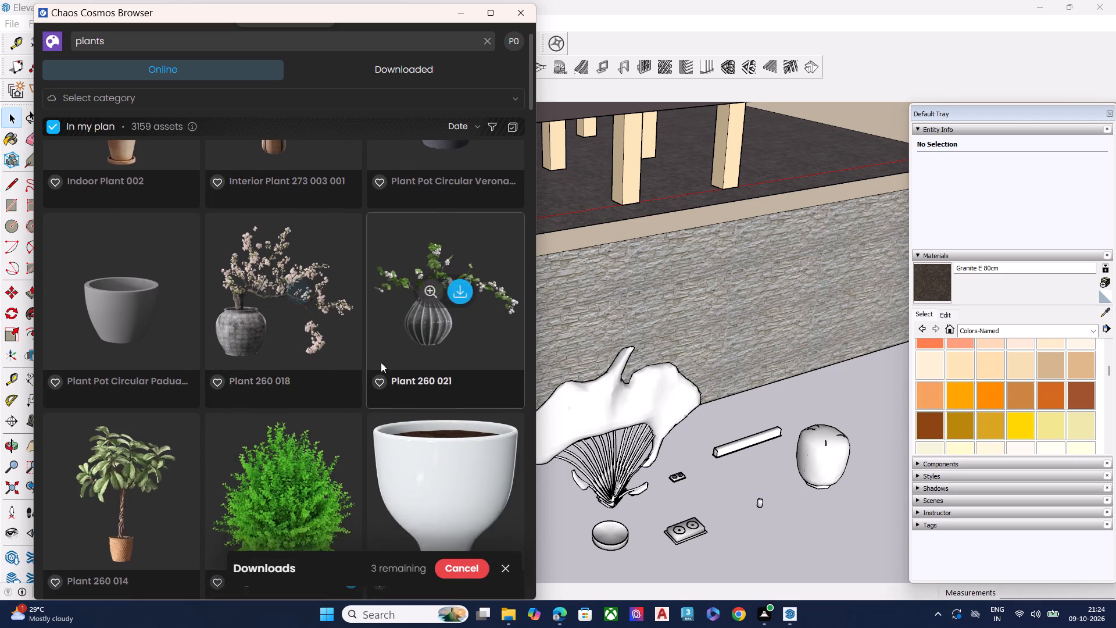
scroll(381, 362, down, 1)
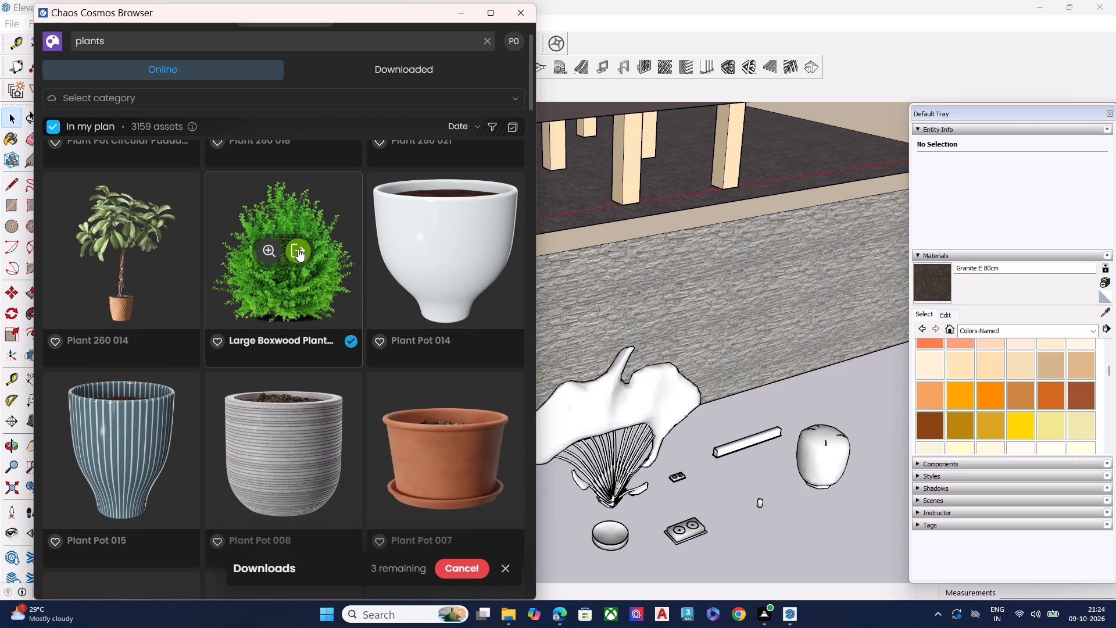
scroll(348, 359, down, 13)
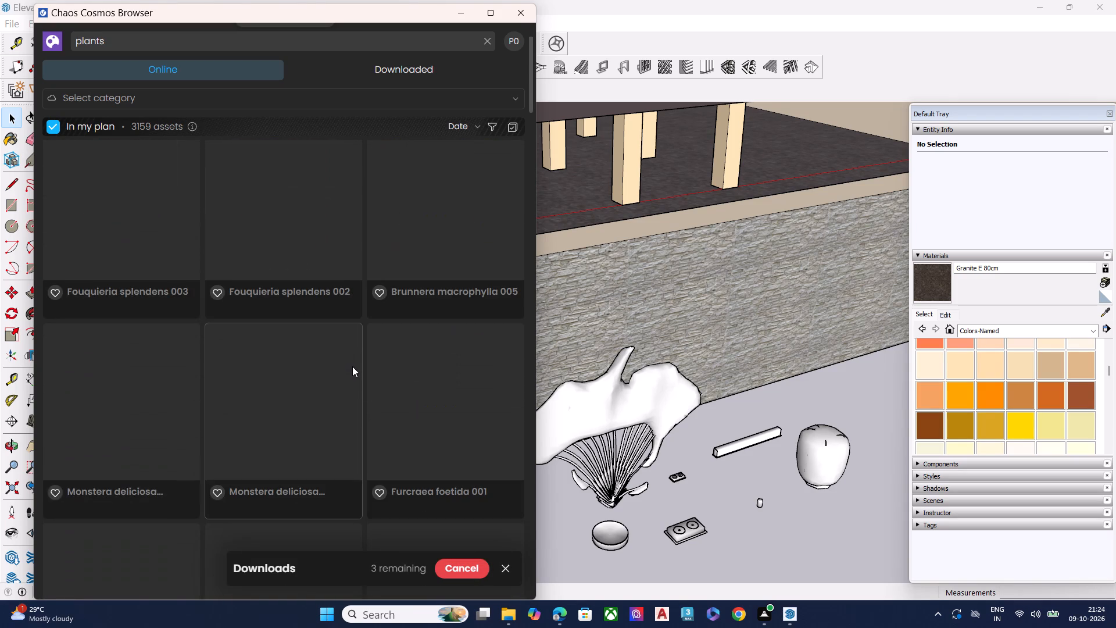
scroll(355, 366, up, 1)
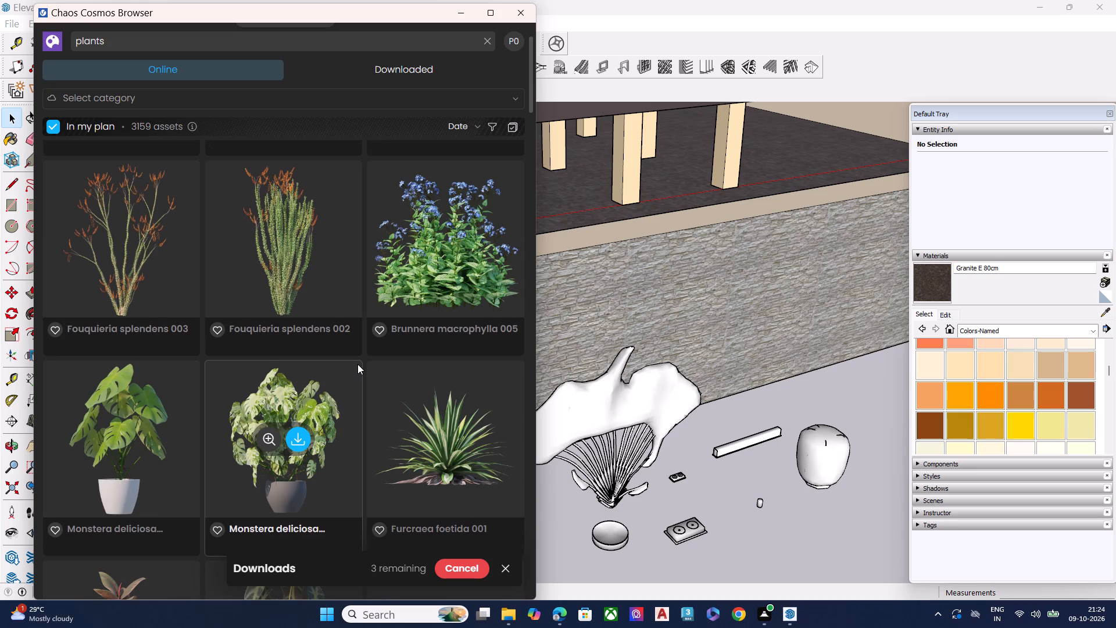
scroll(357, 364, down, 7)
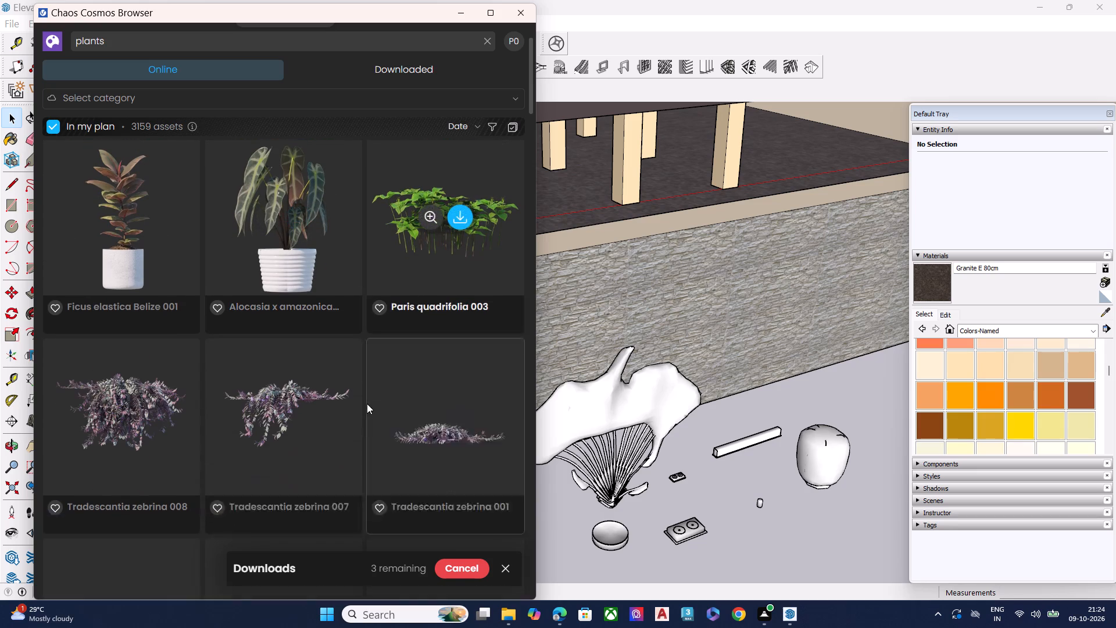
scroll(344, 401, down, 3)
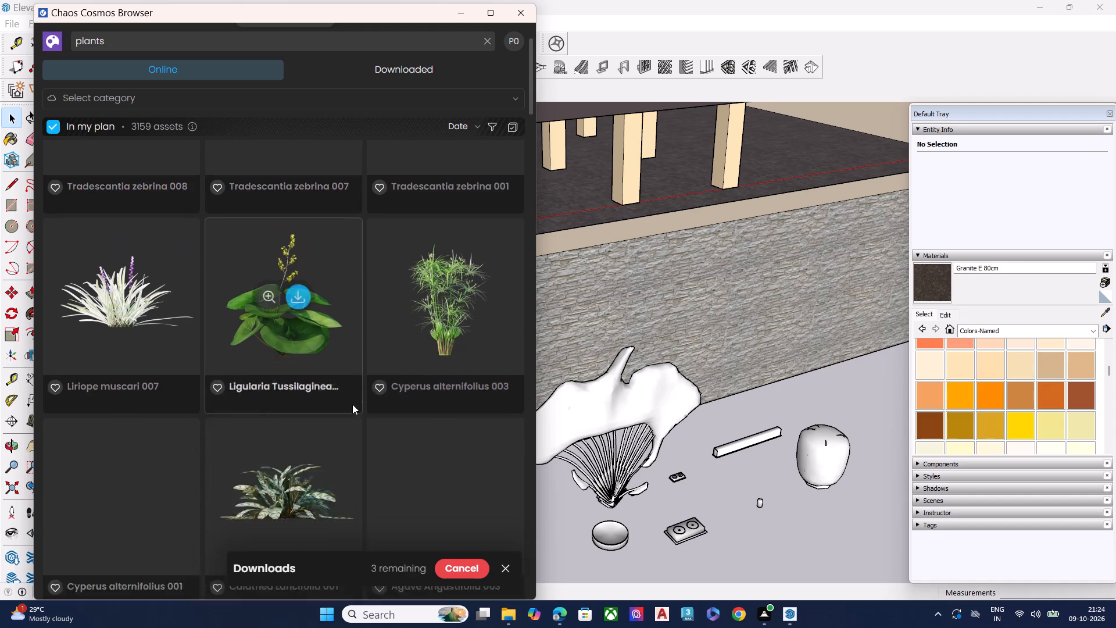
scroll(352, 404, down, 1)
scroll(360, 405, up, 7)
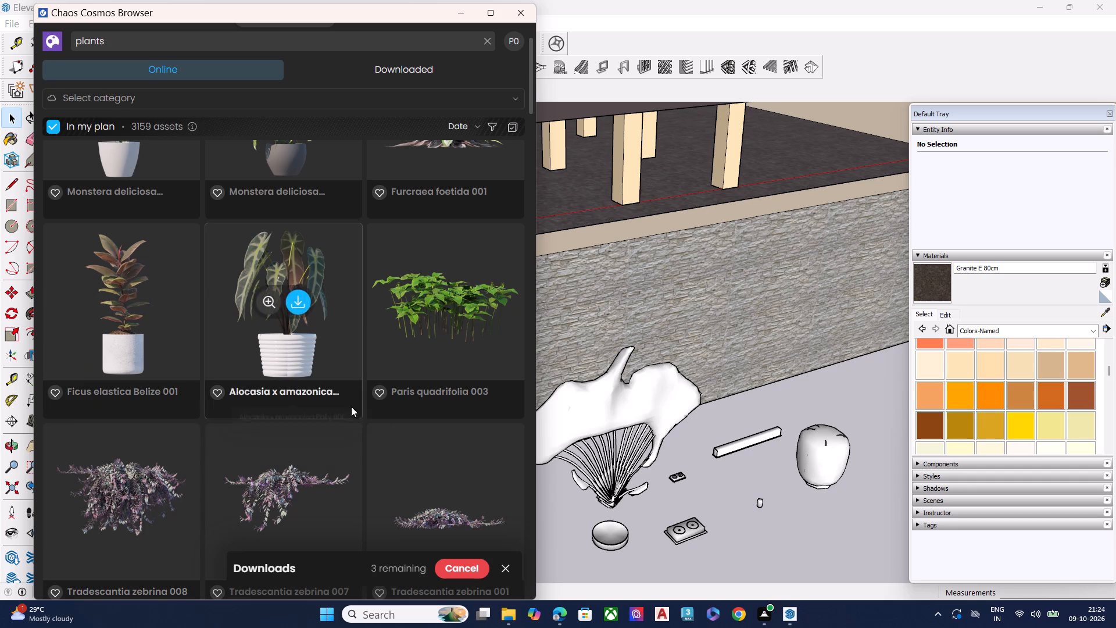
scroll(407, 336, up, 17)
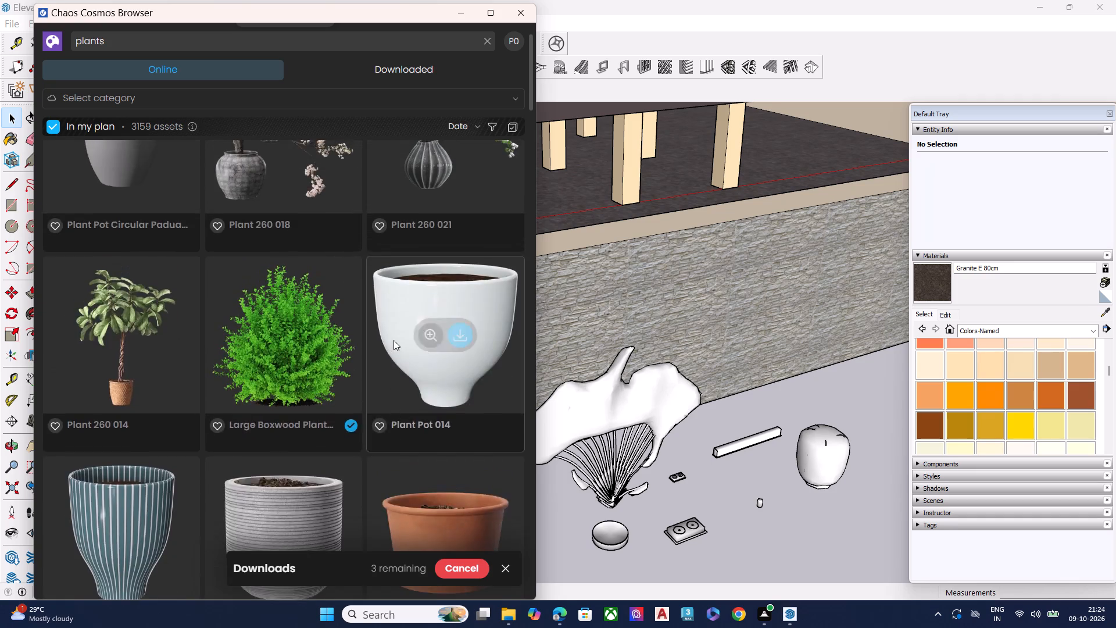
scroll(394, 340, up, 6)
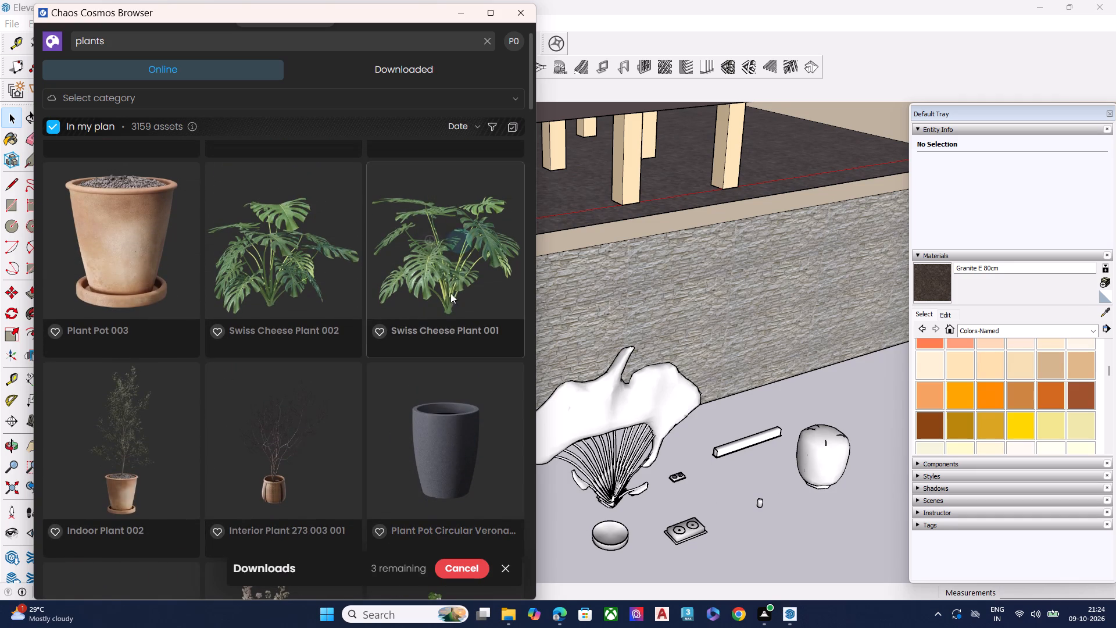
scroll(375, 245, up, 6)
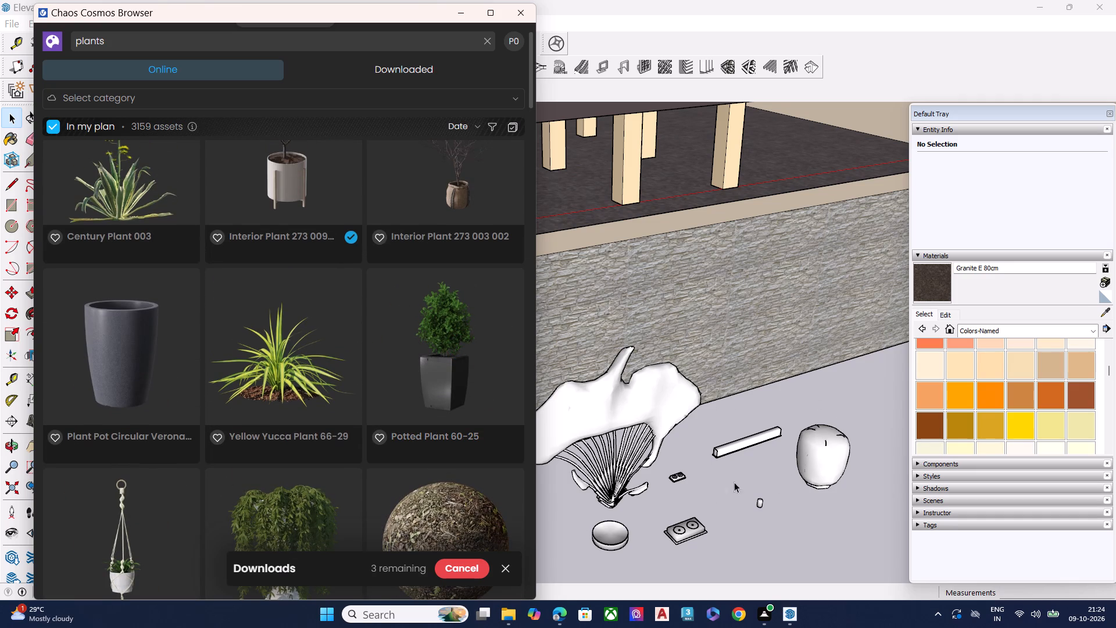
Return through the plant assets to the trailing and hanging plants and check their download progress.
scroll(695, 441, up, 1)
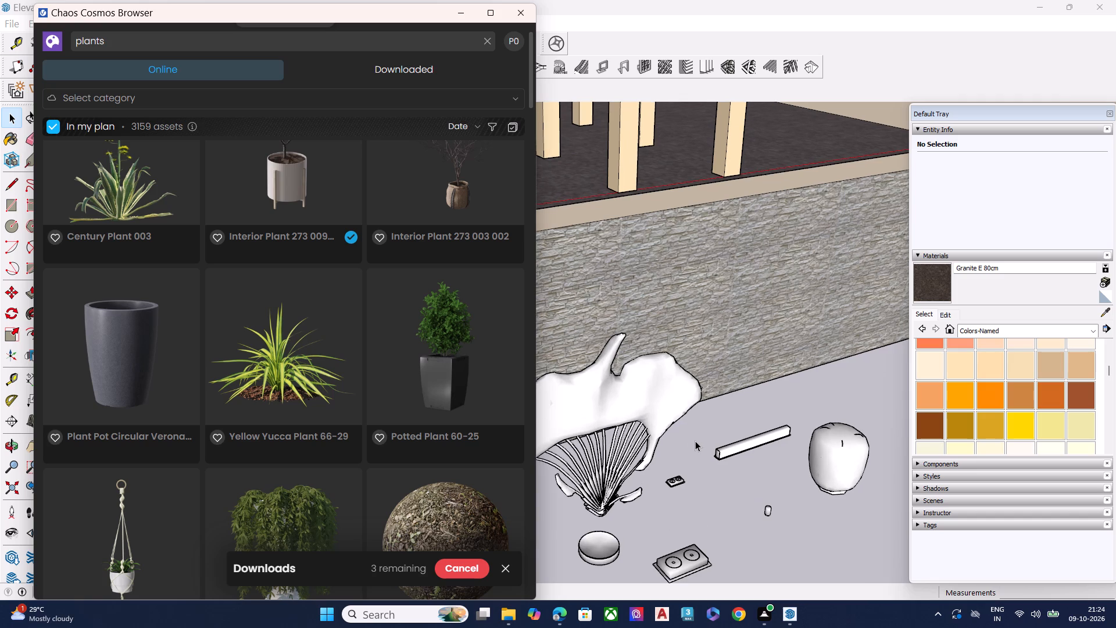
scroll(702, 443, down, 5)
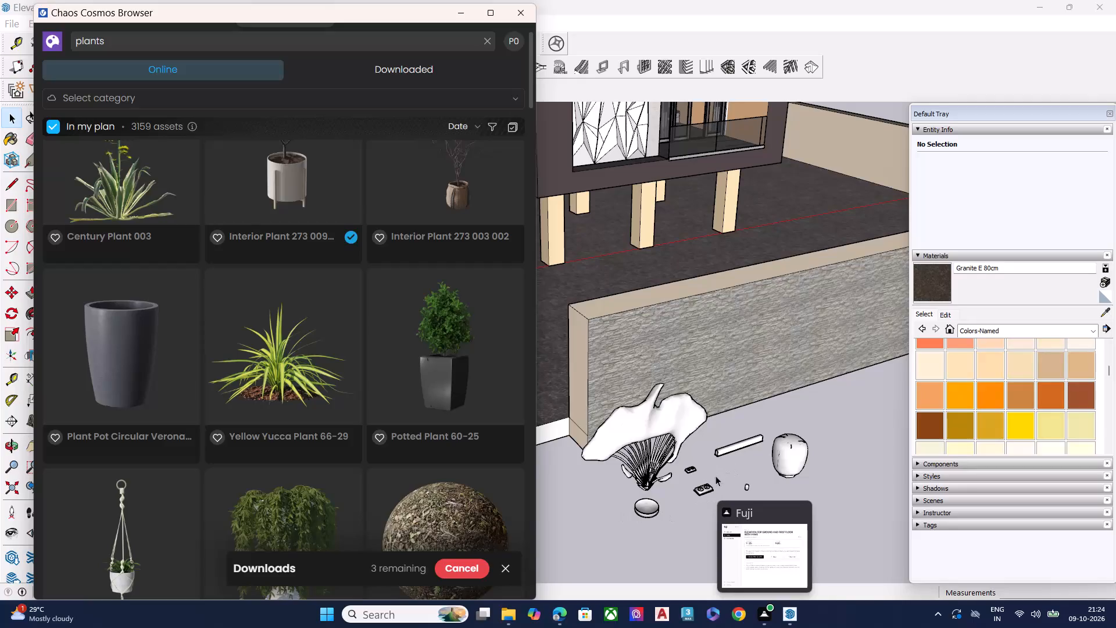
key(Up)
key(Up)
key(Up)
key(Up)
key(Up)
key(Up)
key(Up)
key(Up)
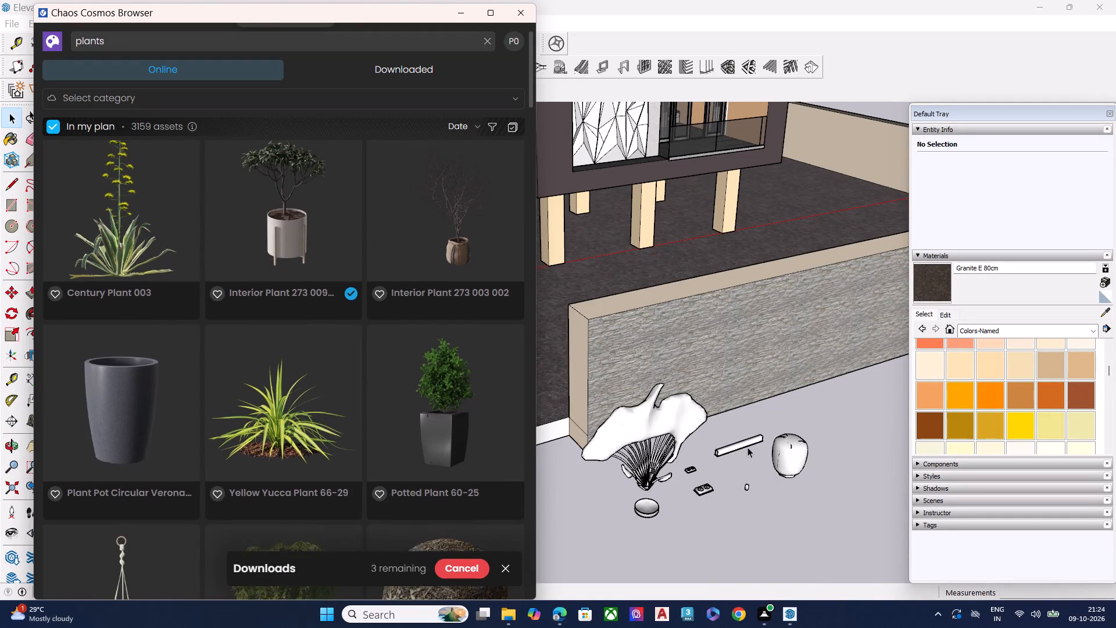
key(Up)
key(Up)
key(Up)
key(Up)
key(Up)
key(Up)
key(Up)
key(Up)
key(Up)
key(Up)
key(Up)
key(Up)
key(Up)
key(Up)
key(Up)
key(Up)
key(Up)
key(Up)
key(Up)
key(Up)
key(Up)
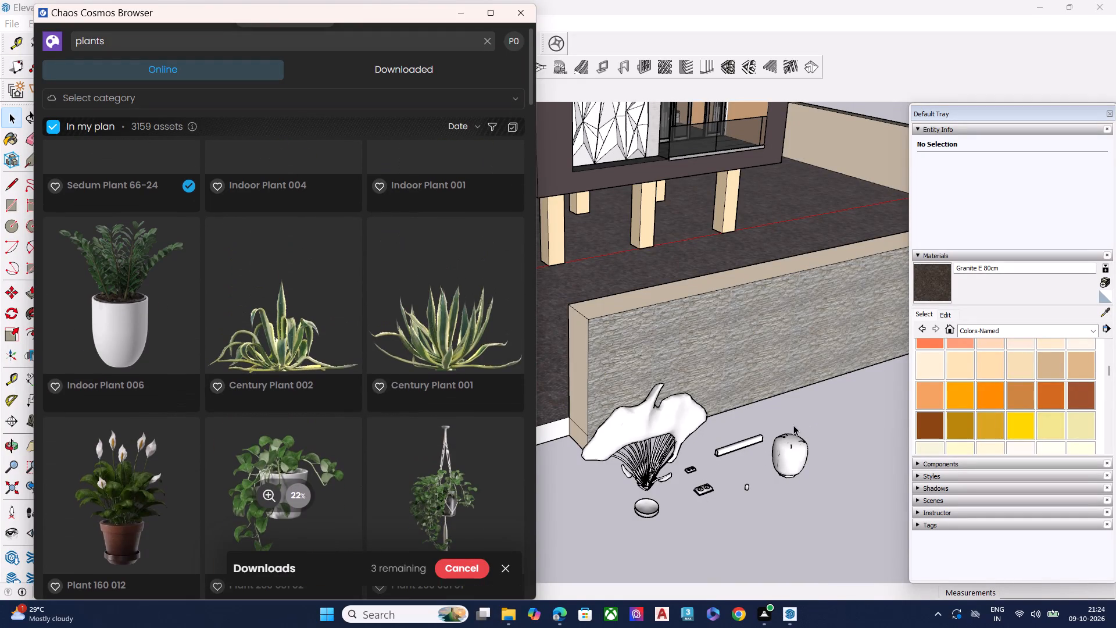
key(Down)
key(Down)
key(Down)
key(Down)
key(Down)
key(Down)
key(Down)
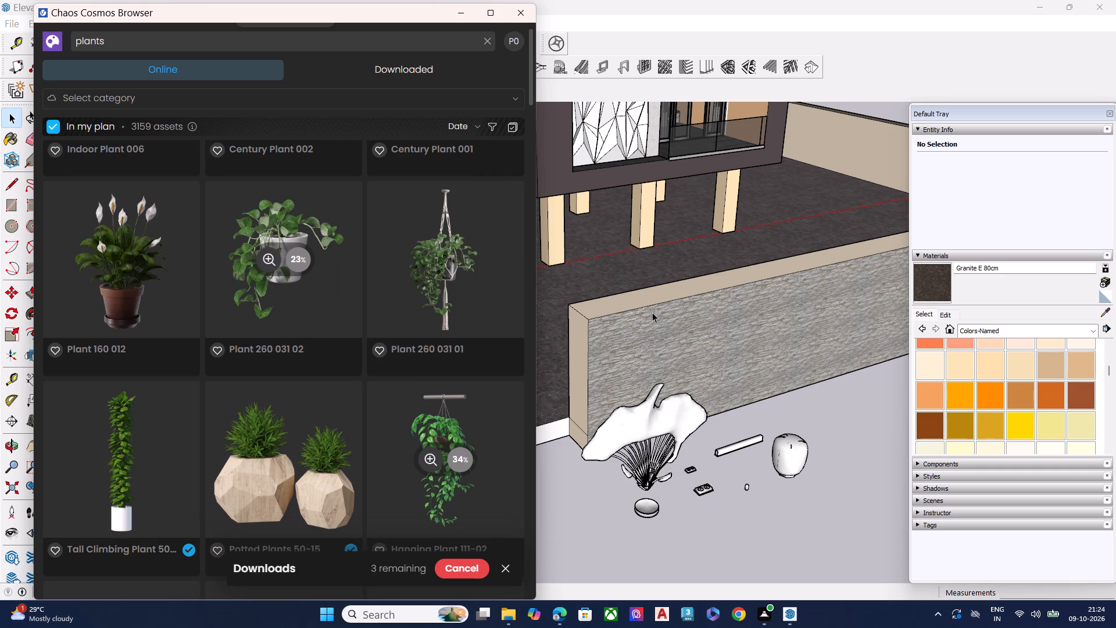
key(Up)
key(Up)
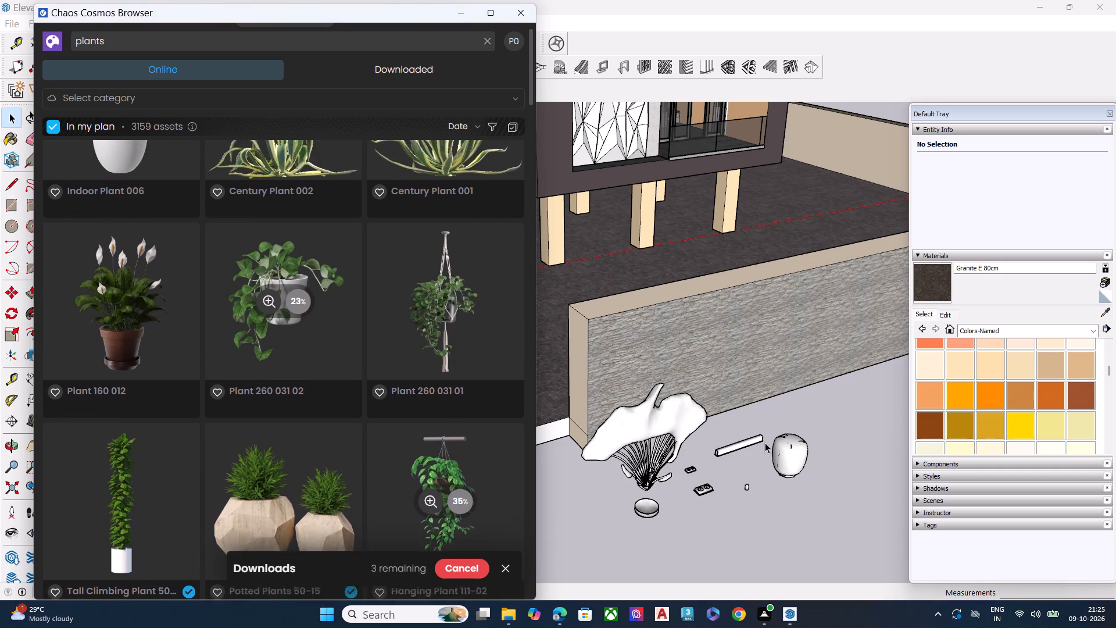
Look through the online plant assets from the trailing and hanging plants down to the potted plants, checking the running downloads.
scroll(500, 413, down, 2)
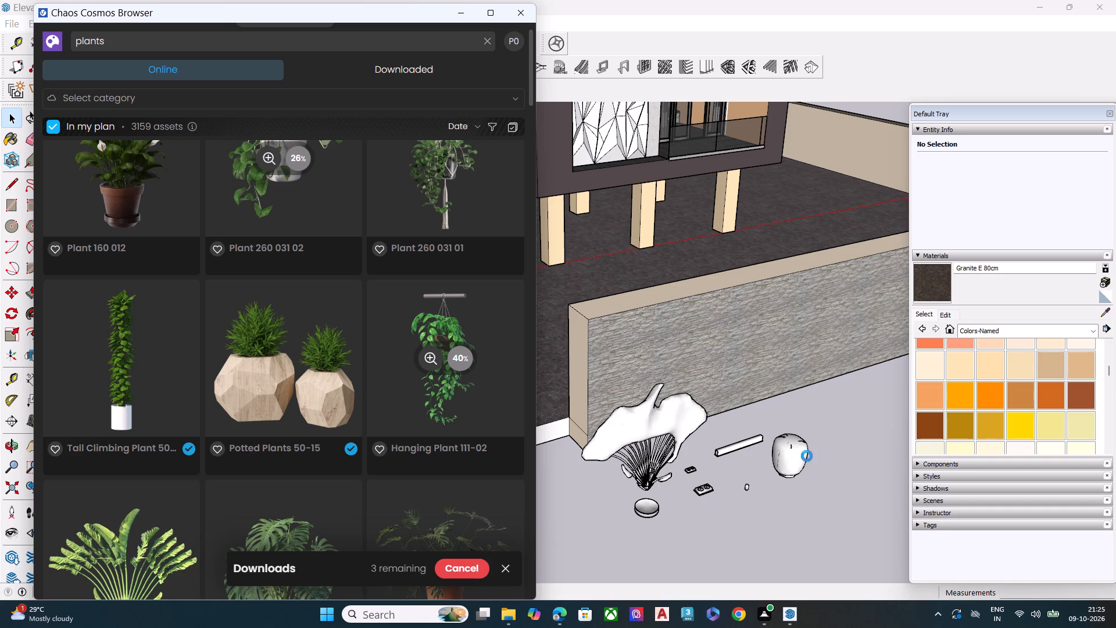
scroll(359, 420, down, 1)
scroll(357, 419, up, 3)
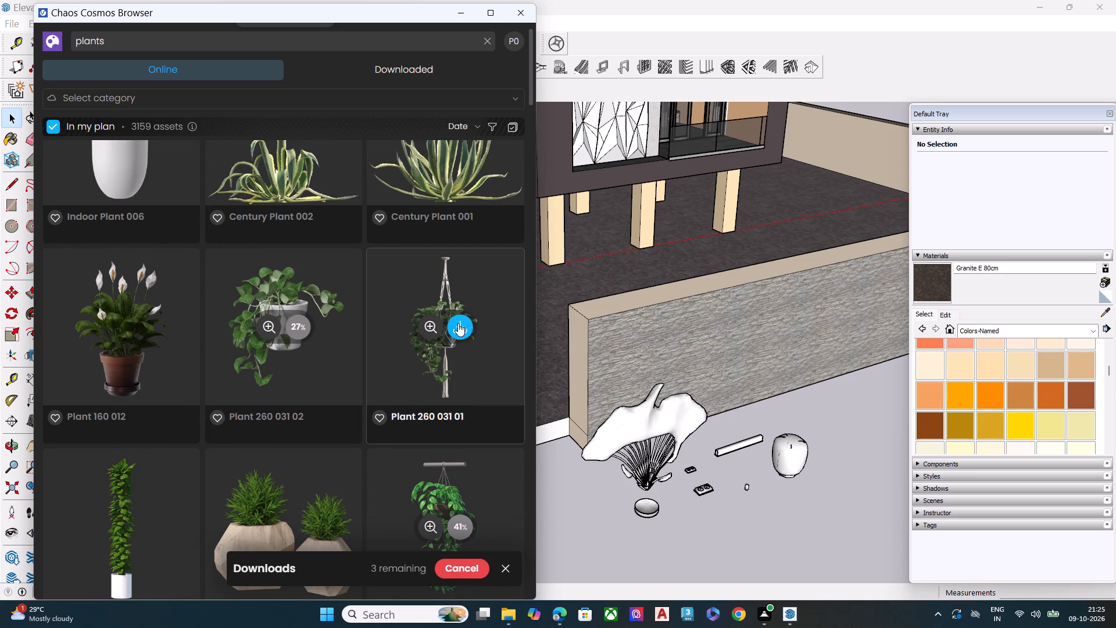
scroll(510, 368, down, 1)
scroll(705, 427, down, 3)
scroll(173, 390, down, 3)
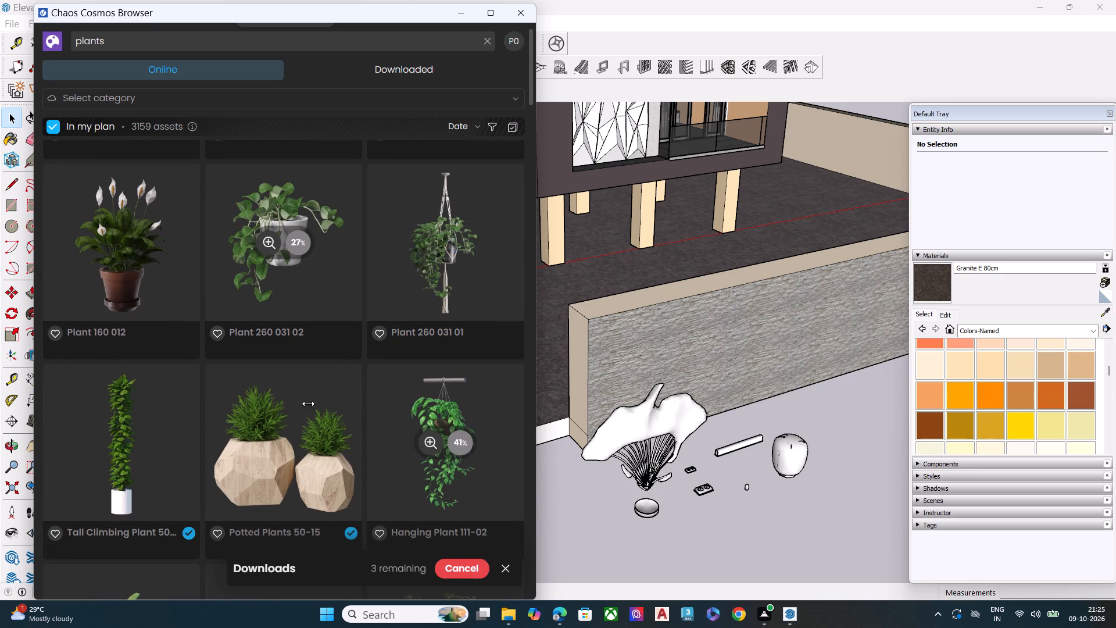
scroll(312, 409, down, 4)
scroll(351, 425, up, 7)
scroll(401, 420, down, 4)
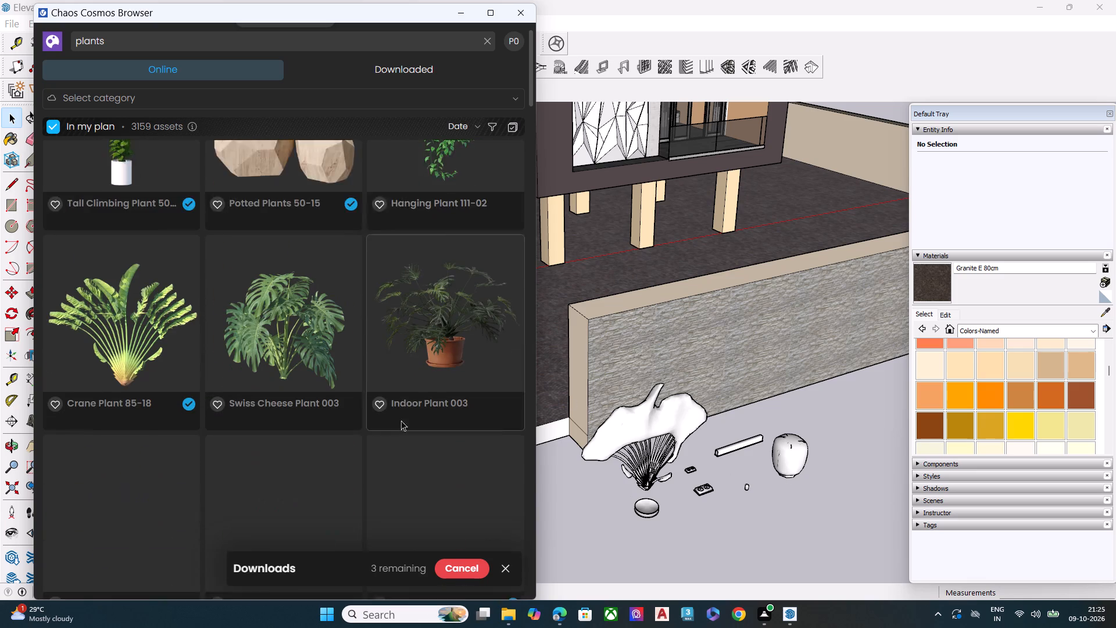
scroll(401, 420, down, 1)
scroll(348, 362, down, 2)
scroll(525, 370, down, 6)
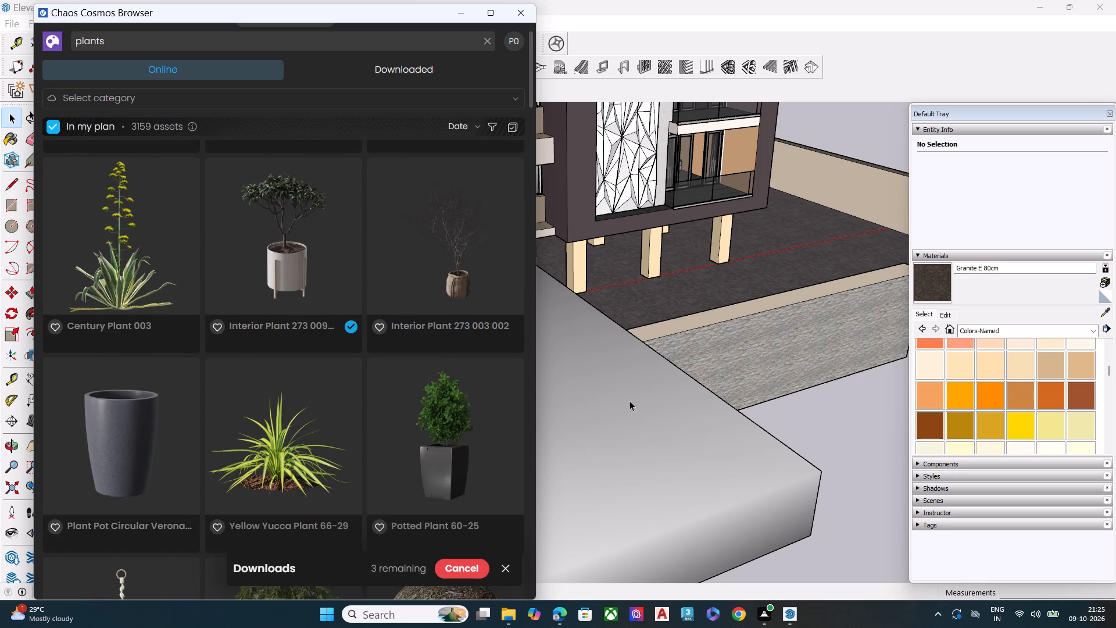
Import the Large Boxwood Plant 66-28 and place one outside the boundary wall, in front of the Climbing Plant 21-17.
drag(404, 11, 239, 402)
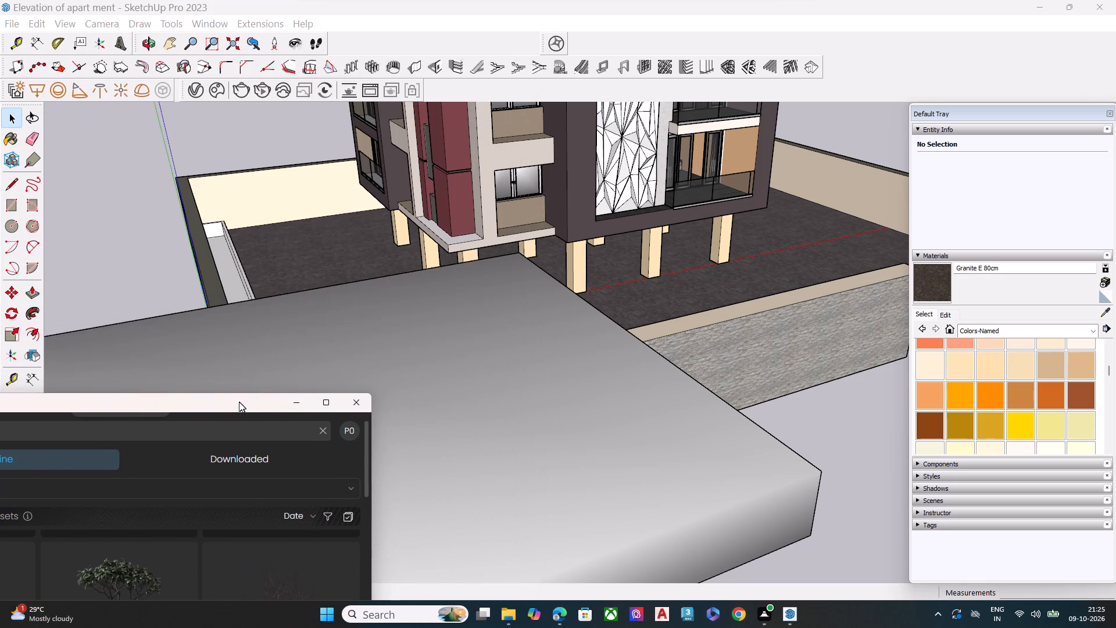
drag(239, 402, 238, 400)
scroll(593, 340, down, 8)
middle_drag(611, 362, 618, 342)
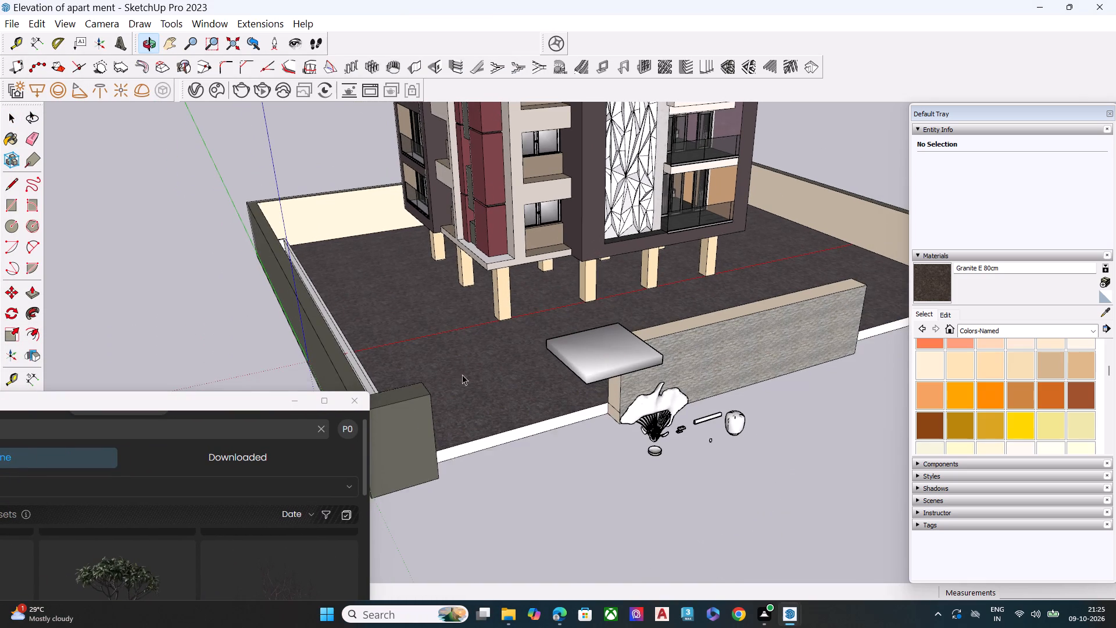
drag(254, 399, 480, 31)
scroll(440, 322, down, 2)
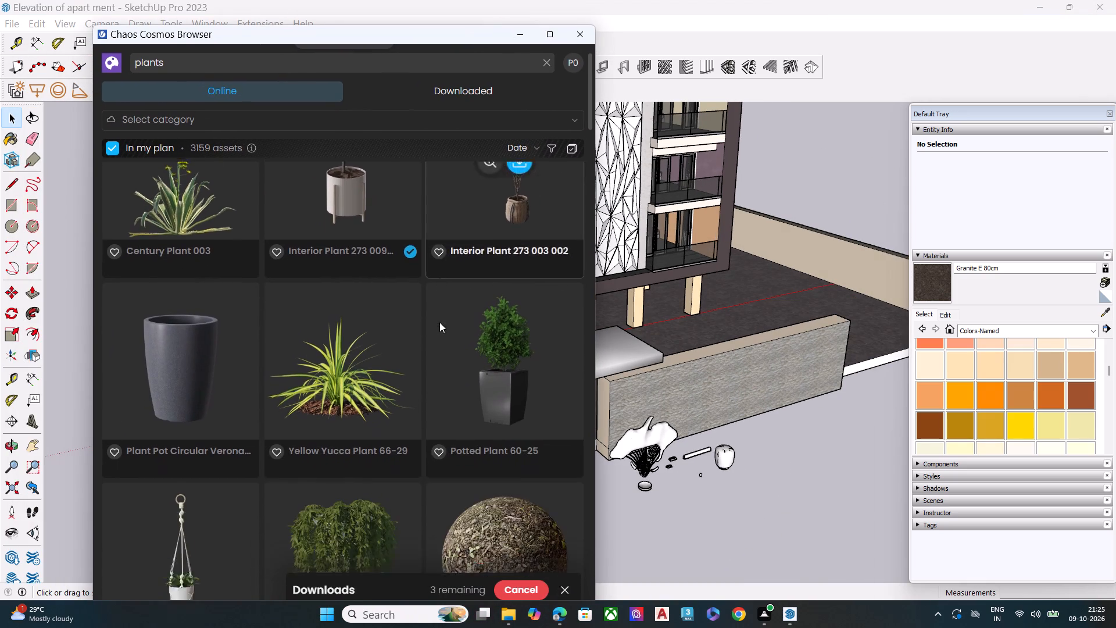
scroll(439, 322, down, 6)
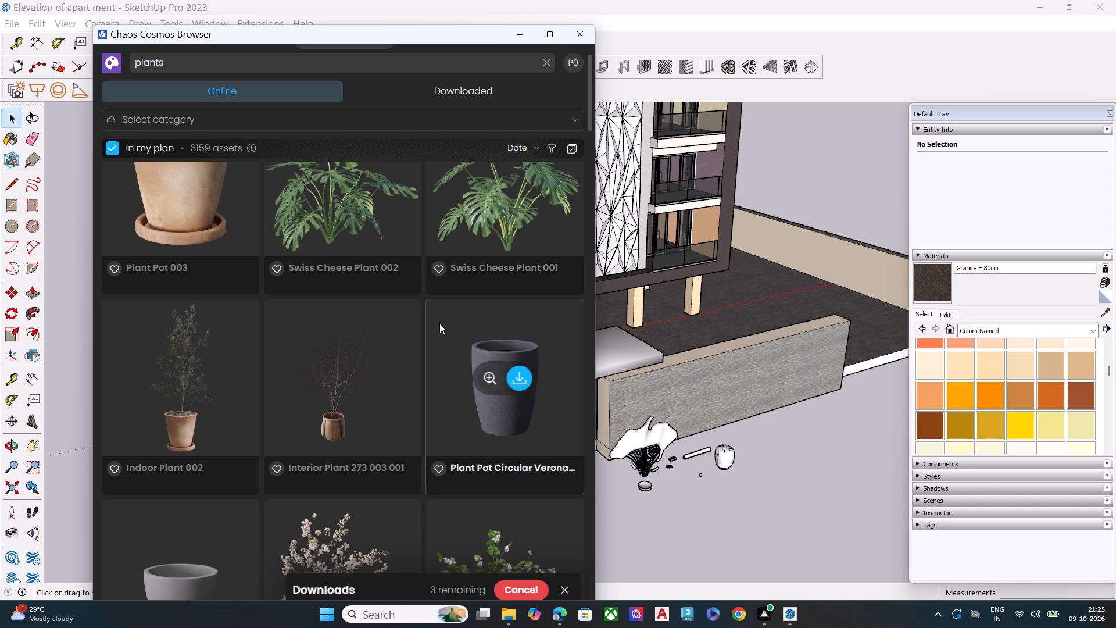
scroll(447, 352, down, 4)
scroll(373, 339, down, 2)
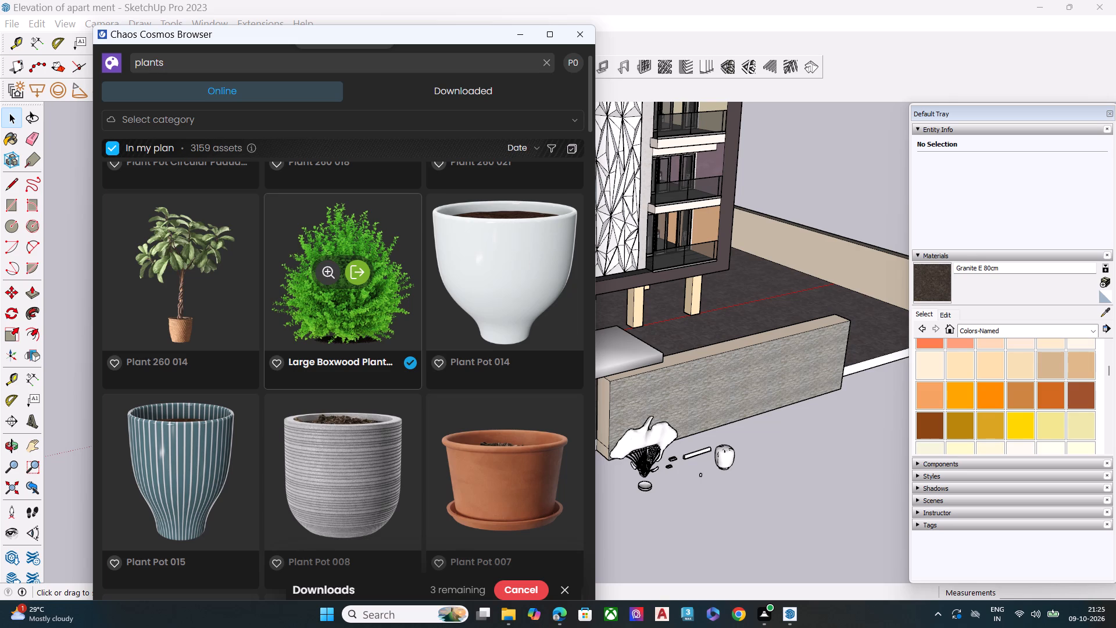
scroll(405, 410, down, 3)
scroll(413, 410, up, 2)
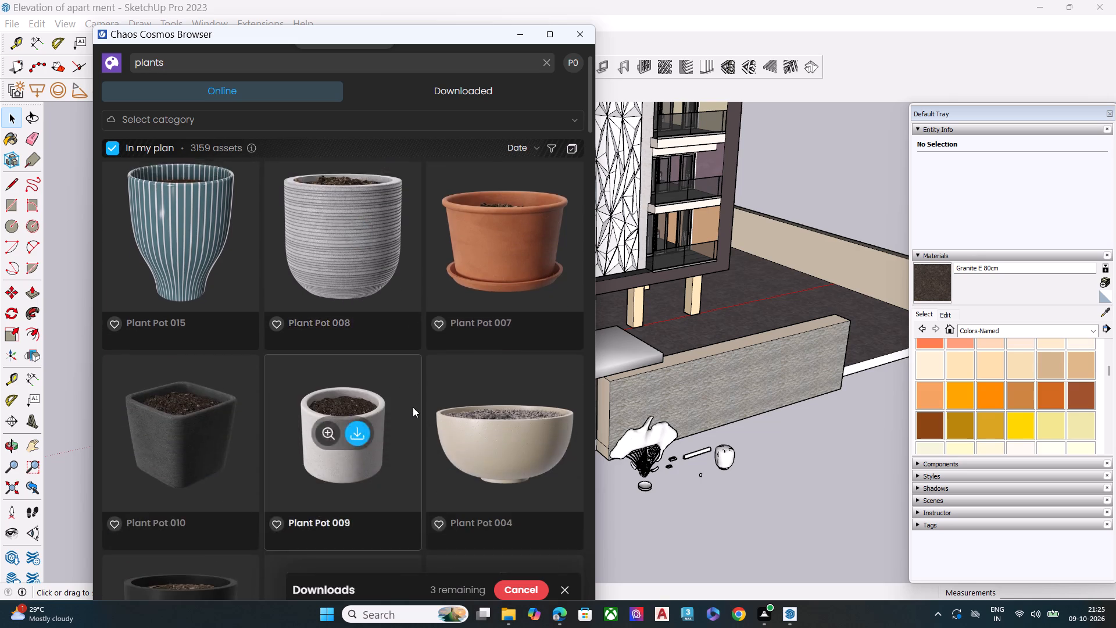
scroll(413, 407, up, 2)
click(353, 354)
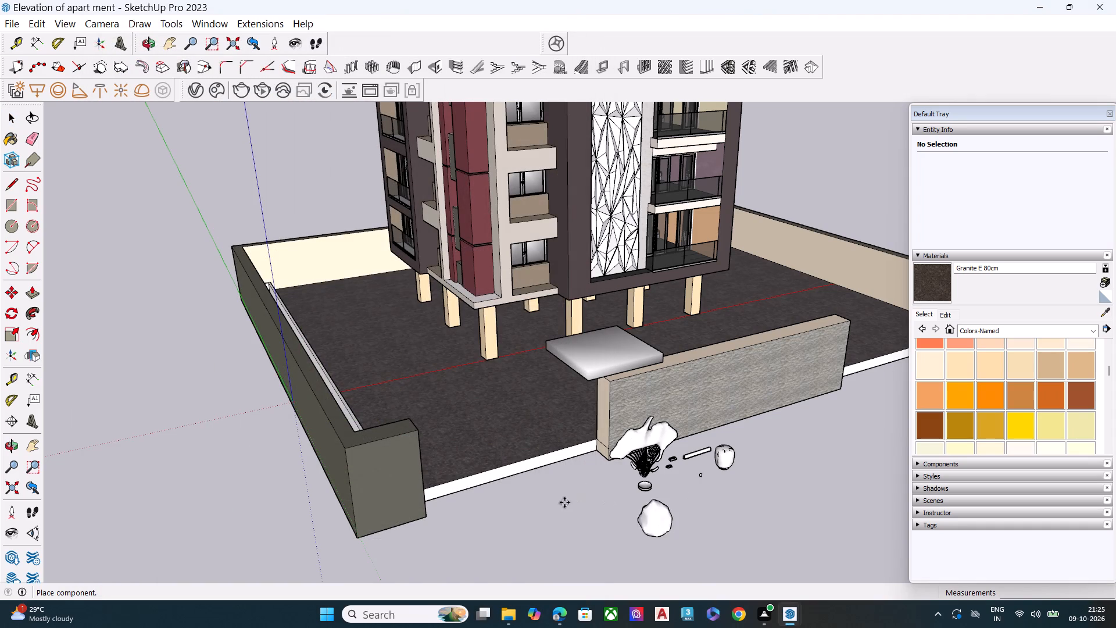
click(714, 521)
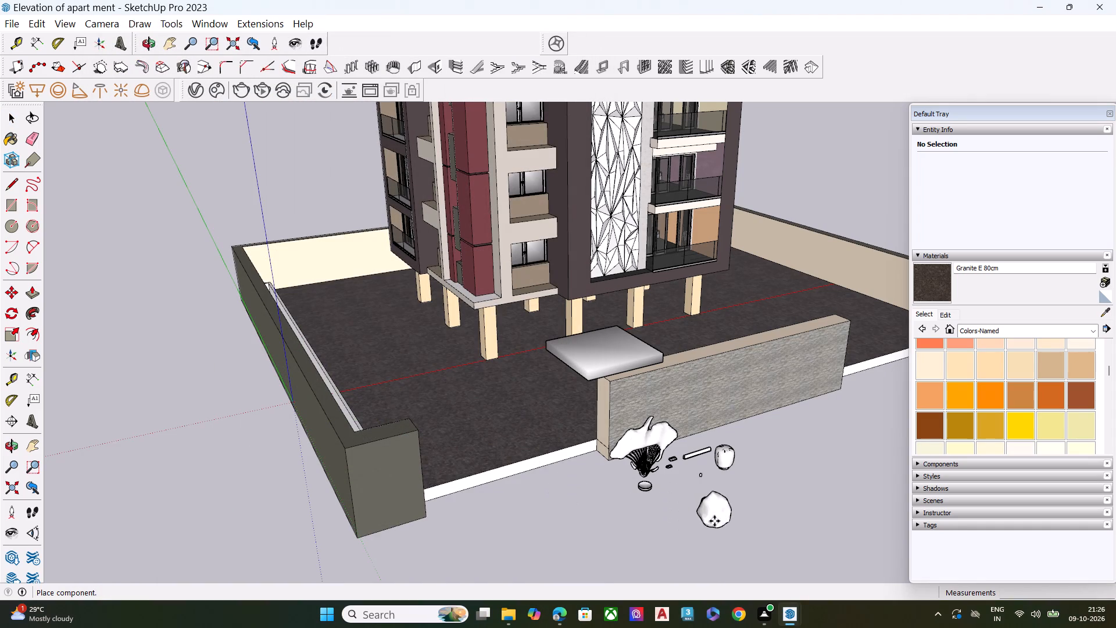
key(Escape)
Look through the plant assets between the plant pots and the Climbing Plant 21-17 for more planting.
scroll(344, 348, down, 2)
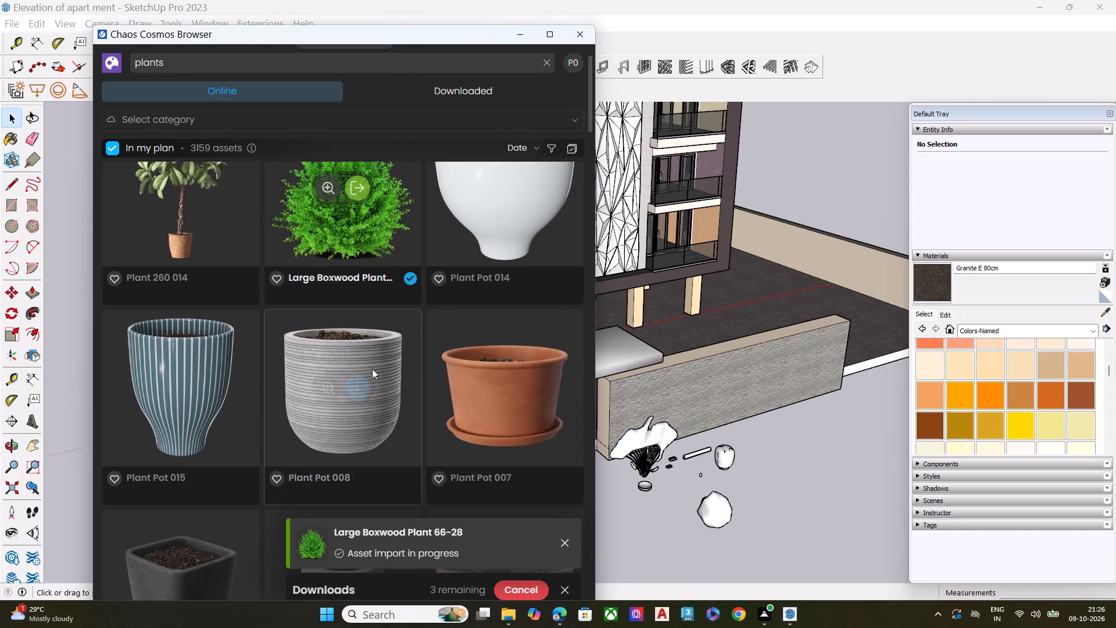
scroll(372, 369, down, 2)
scroll(403, 390, up, 1)
scroll(403, 389, down, 3)
scroll(403, 388, up, 15)
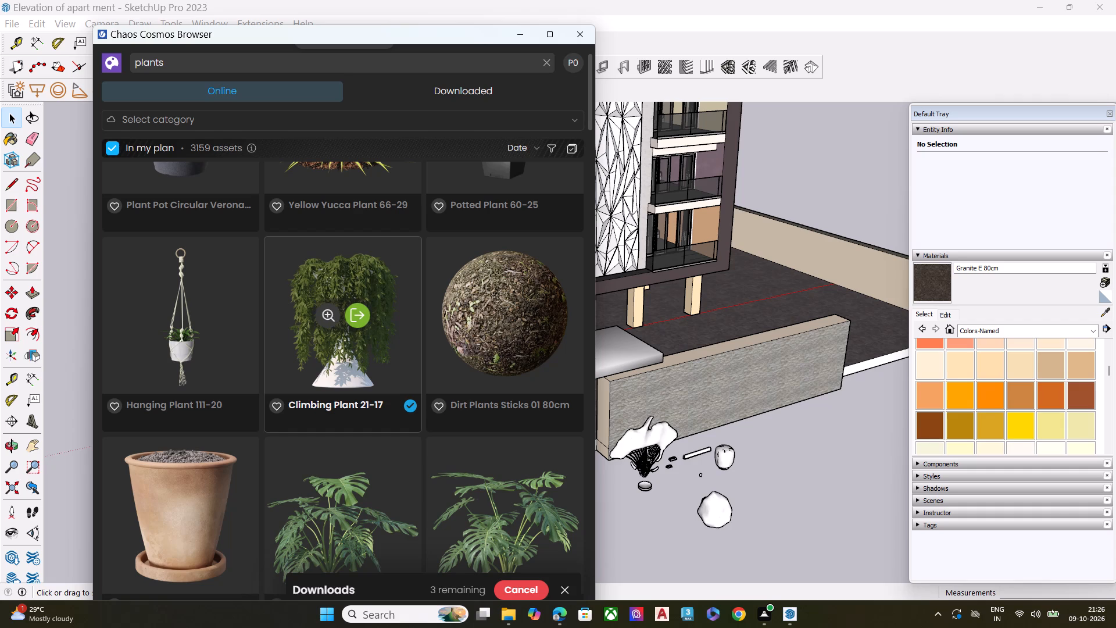
scroll(398, 349, down, 1)
scroll(398, 349, up, 6)
scroll(398, 349, down, 5)
scroll(404, 313, up, 3)
scroll(407, 312, down, 1)
Return to the trailing and hanging plant assets and check the downloads of Plant 260 031 02 and Hanging Plant 111-02.
scroll(407, 312, up, 11)
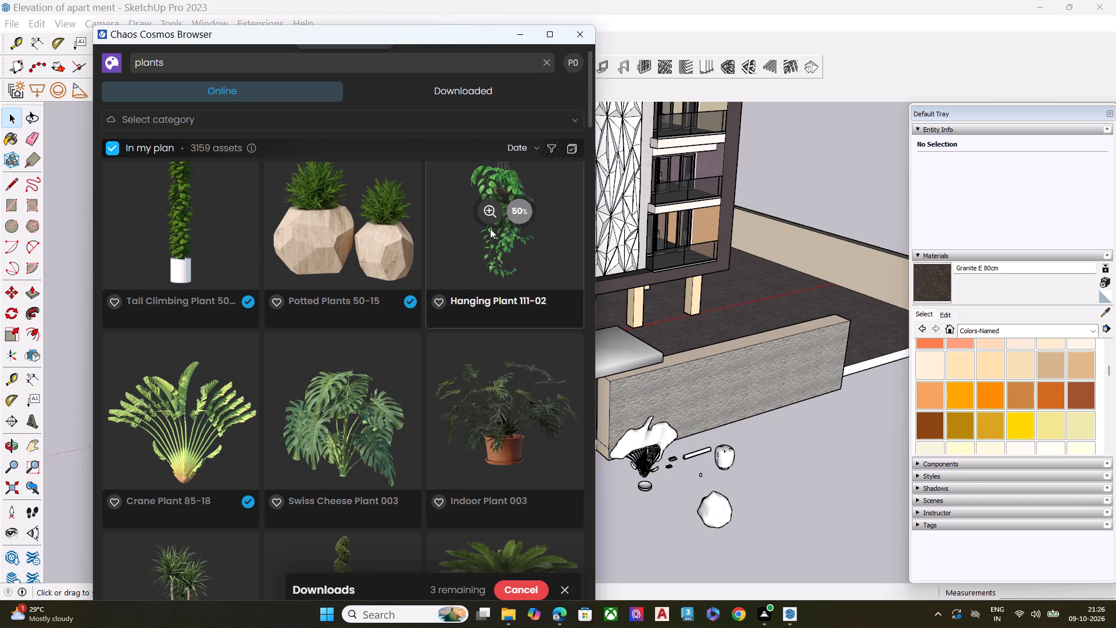
scroll(490, 228, up, 6)
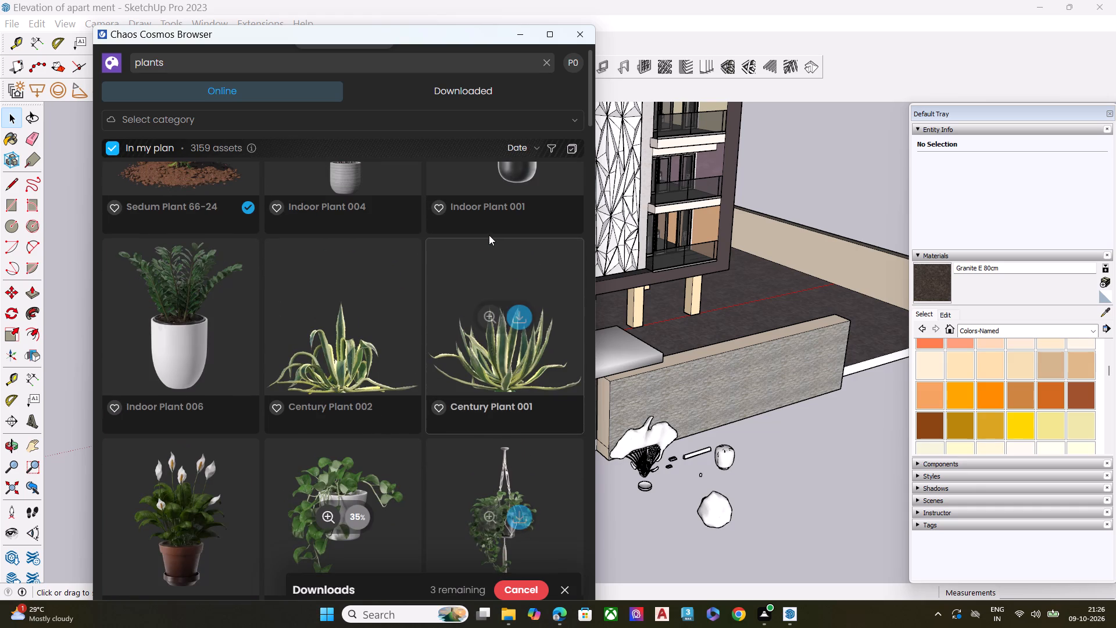
scroll(487, 244, down, 4)
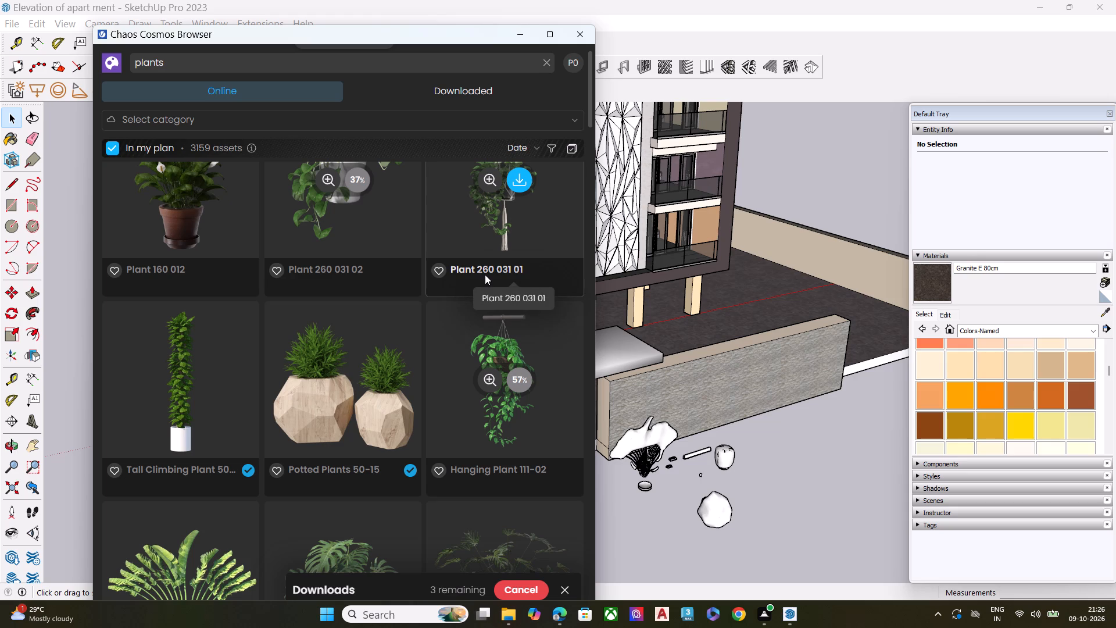
scroll(442, 324, up, 2)
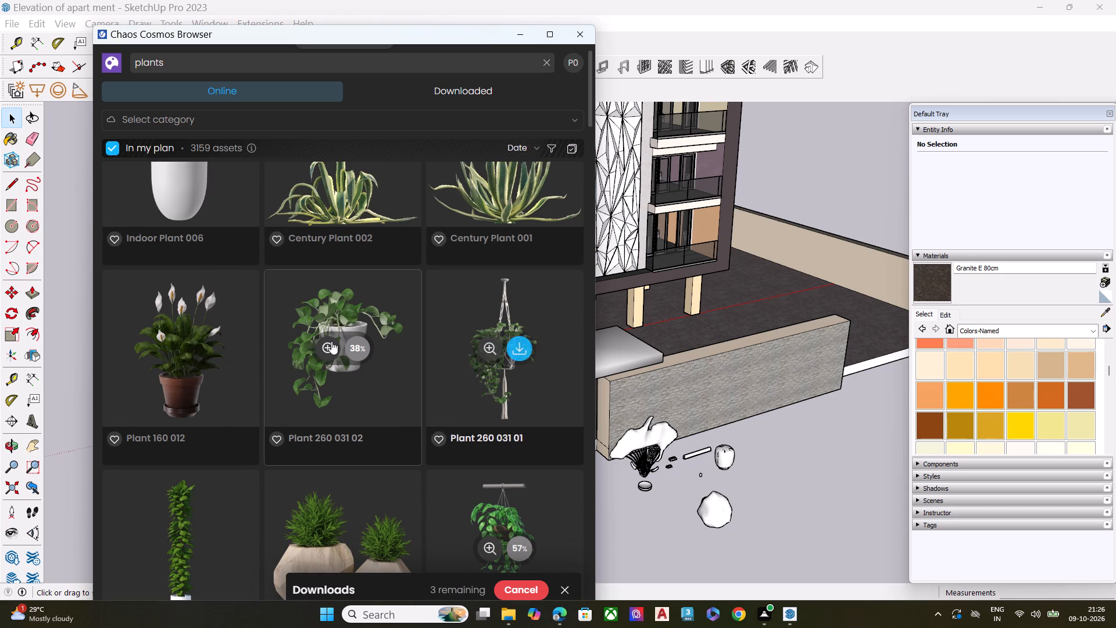
scroll(528, 520, down, 2)
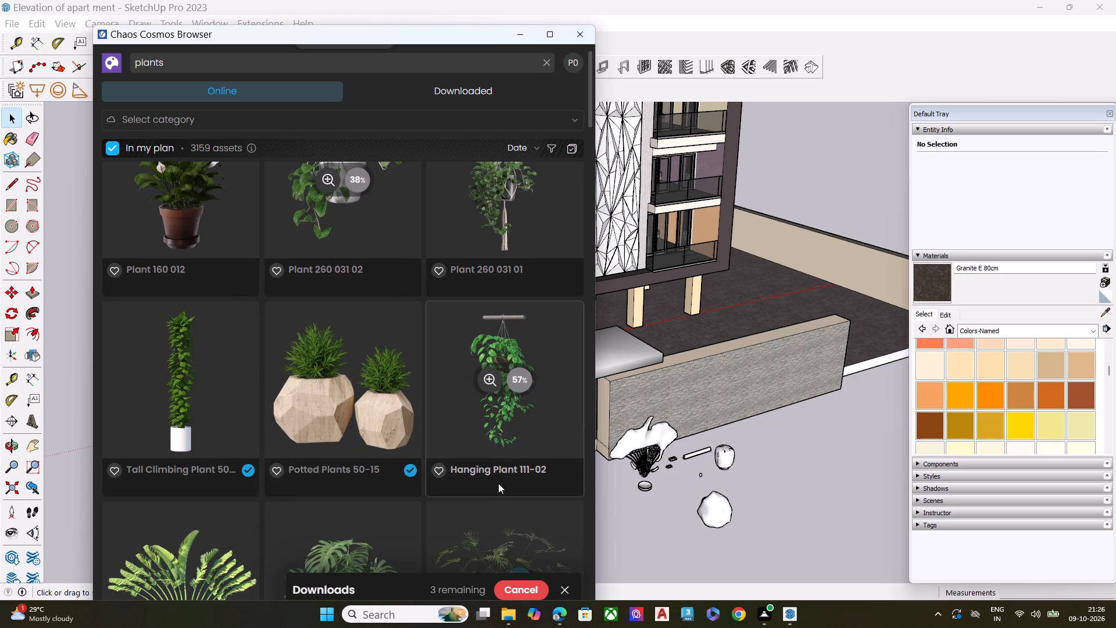
scroll(504, 407, up, 3)
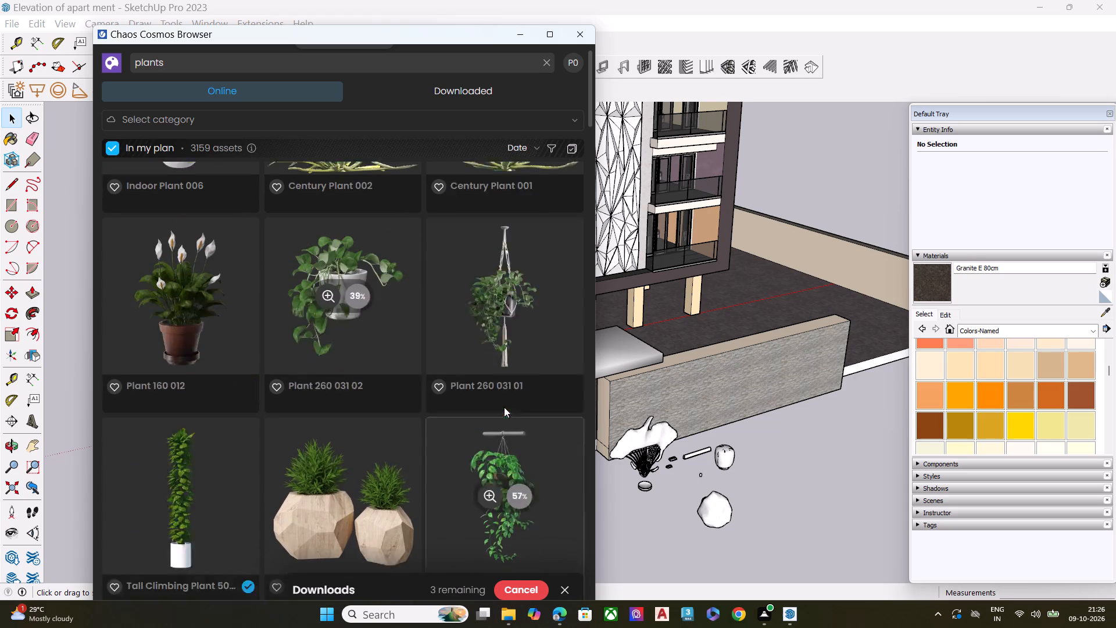
scroll(504, 407, down, 9)
scroll(385, 404, up, 1)
scroll(204, 406, up, 1)
scroll(376, 402, down, 5)
Browse down the online plant assets again, examining the indoor plants, potted plants and plant pots.
scroll(441, 406, down, 1)
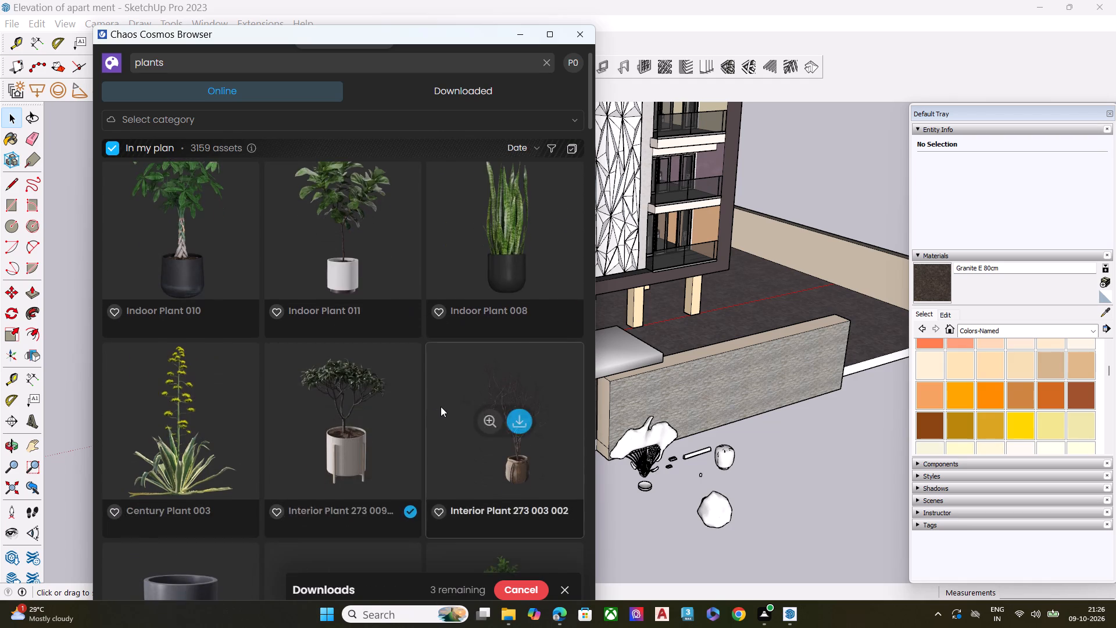
scroll(441, 406, down, 6)
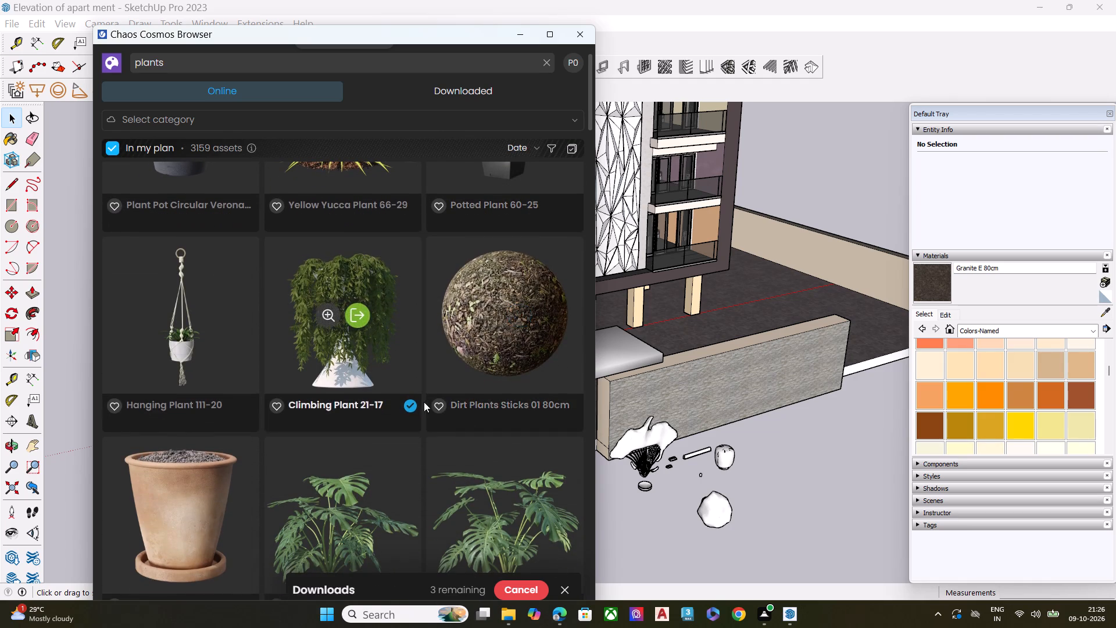
scroll(424, 402, down, 4)
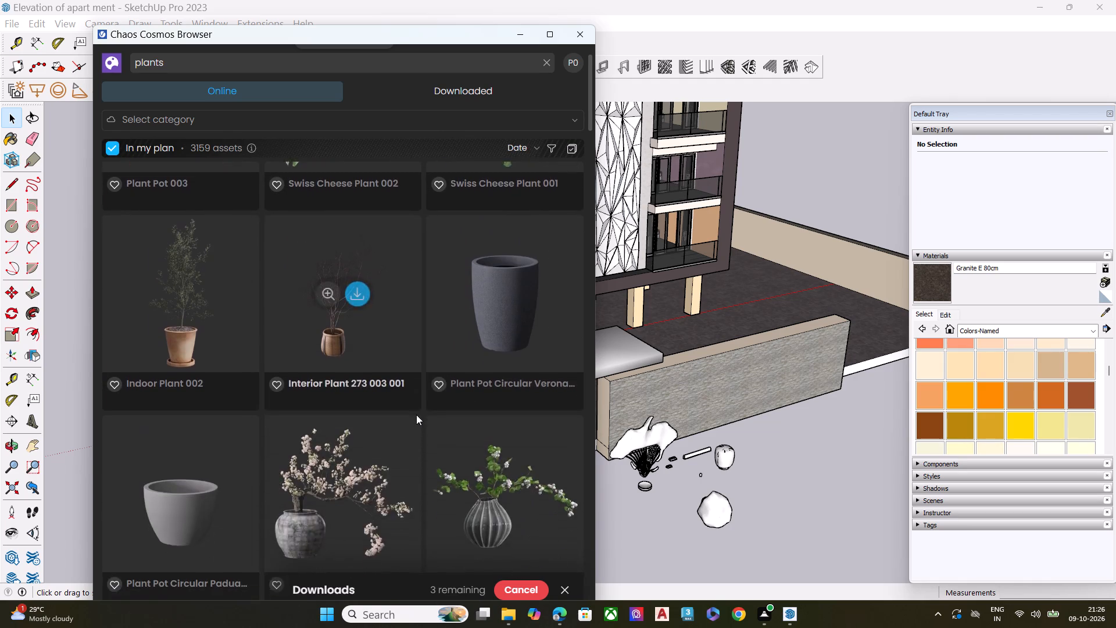
scroll(416, 415, down, 7)
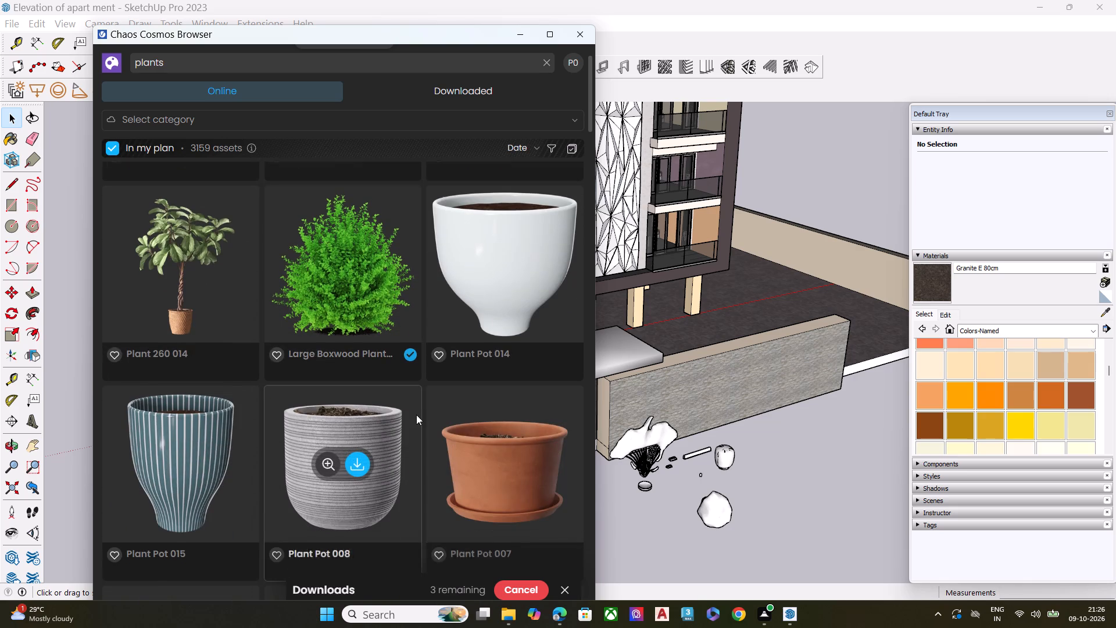
scroll(416, 415, down, 4)
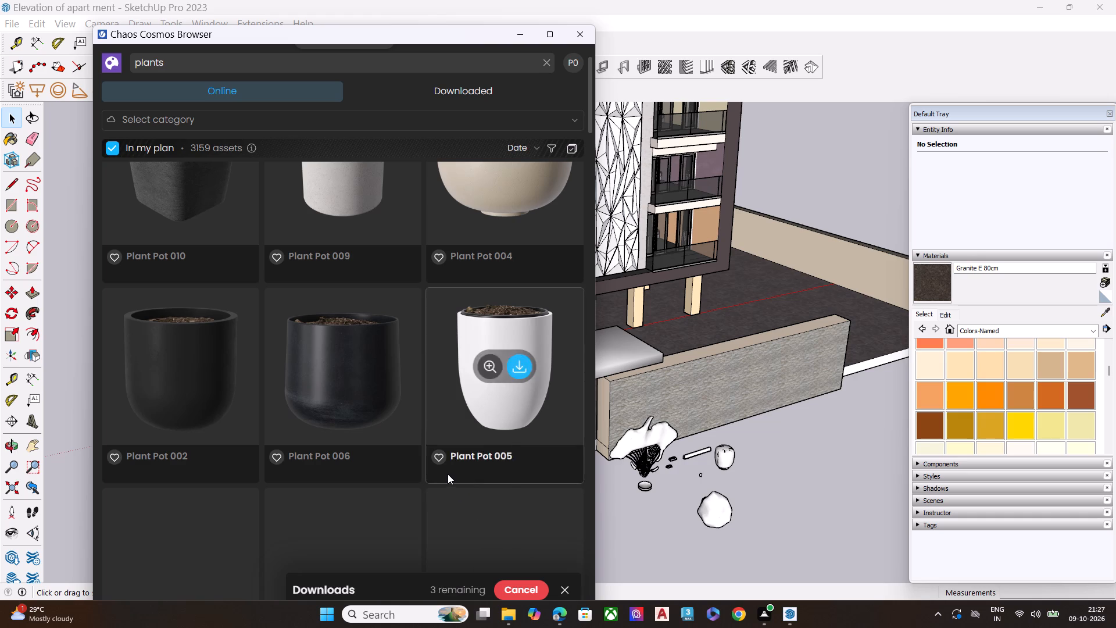
Browse further down the plant assets, examining the flowering plants, ground covers, shrubs and ornamental grasses.
scroll(448, 474, down, 3)
scroll(406, 397, down, 1)
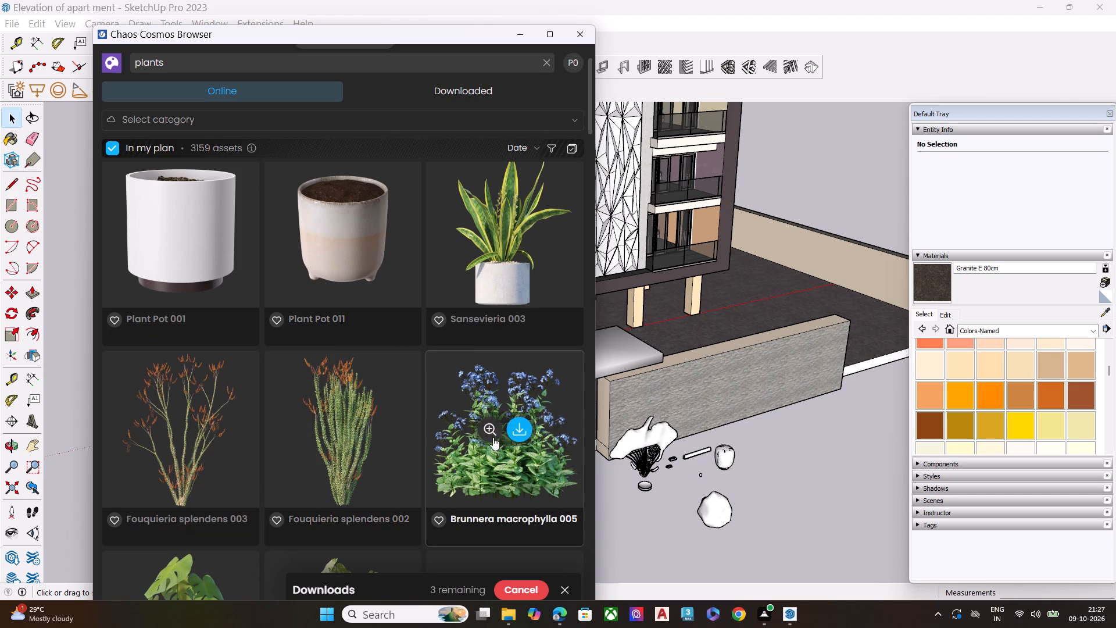
scroll(377, 419, down, 6)
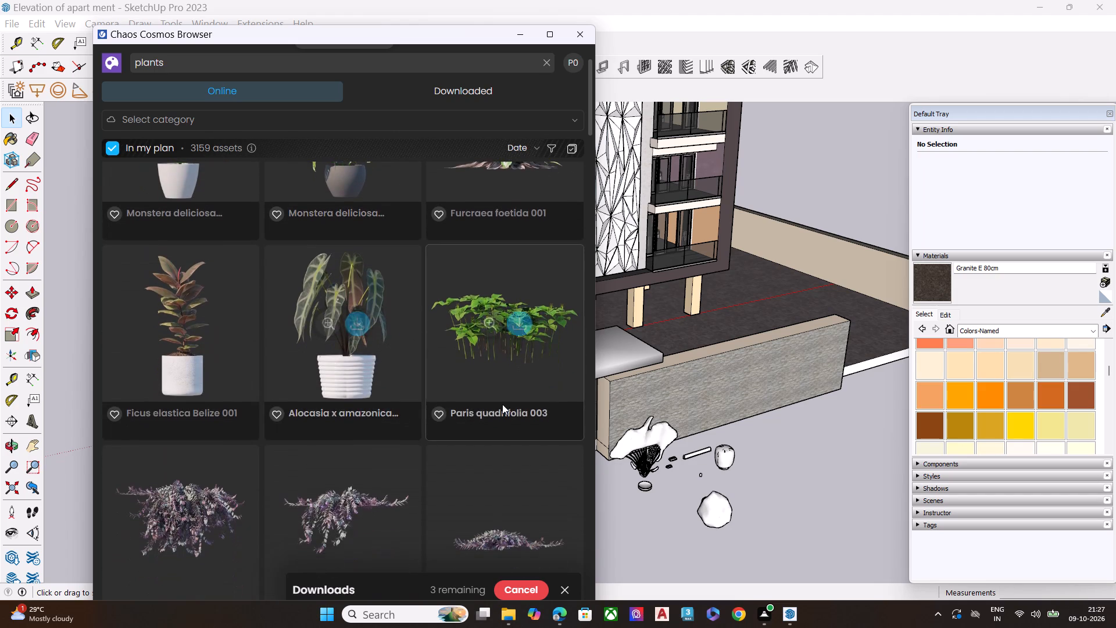
scroll(492, 413, down, 12)
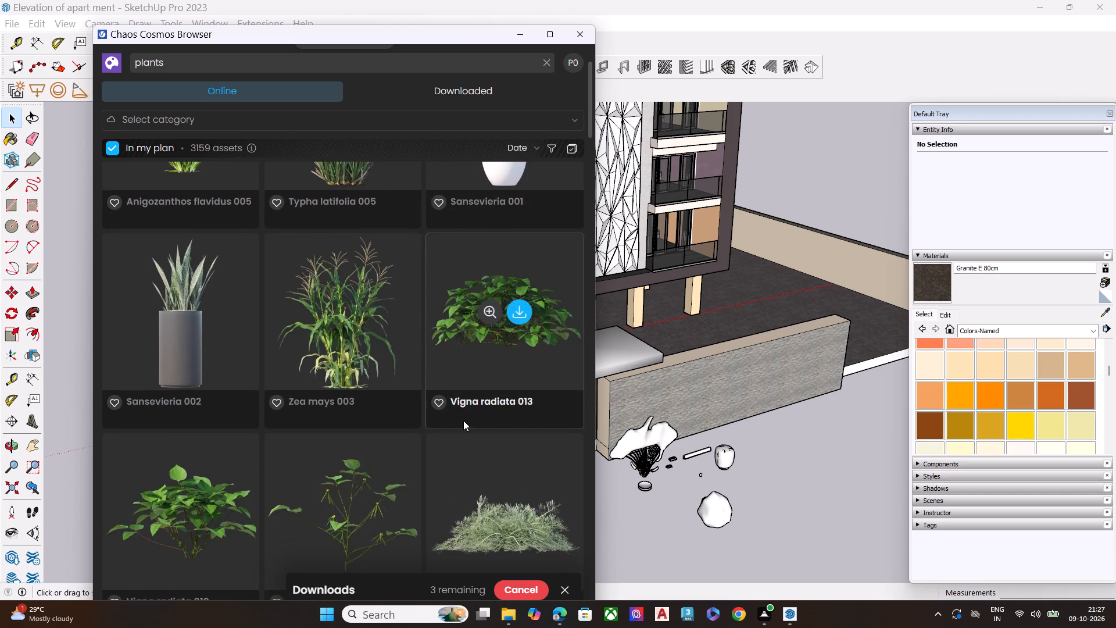
scroll(465, 415, down, 9)
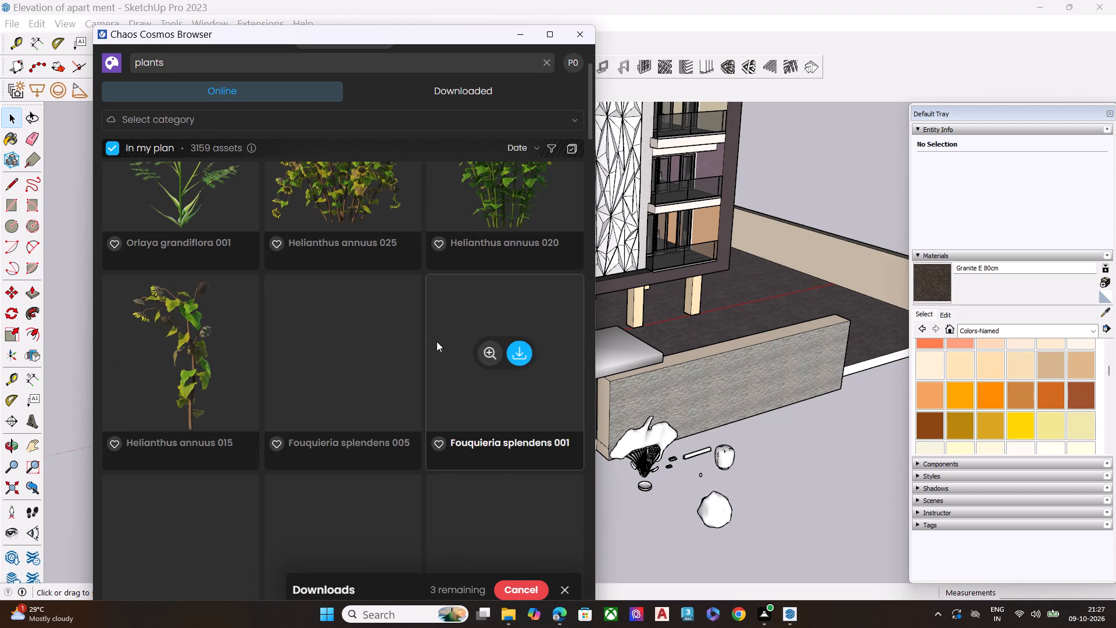
scroll(389, 278, up, 3)
scroll(503, 407, down, 6)
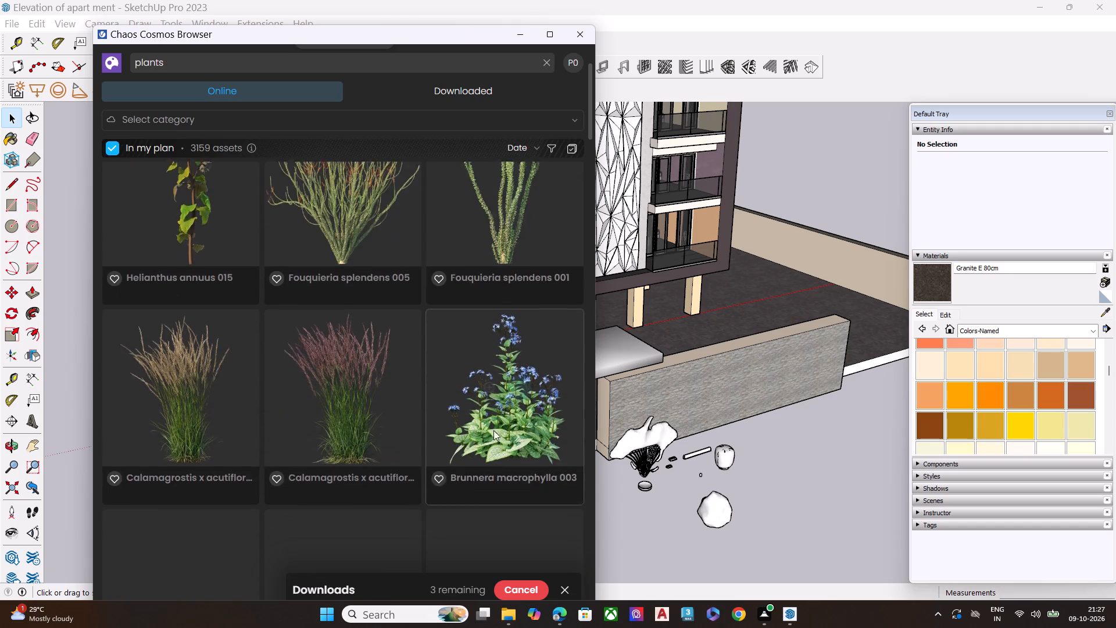
scroll(493, 432, up, 7)
scroll(493, 432, down, 1)
scroll(493, 432, up, 8)
scroll(493, 432, down, 2)
scroll(493, 432, up, 12)
scroll(493, 432, down, 2)
scroll(493, 432, up, 15)
scroll(493, 432, down, 1)
Look back up the plant assets to the century plants and check the download of Plant 260 031 02.
scroll(493, 432, up, 18)
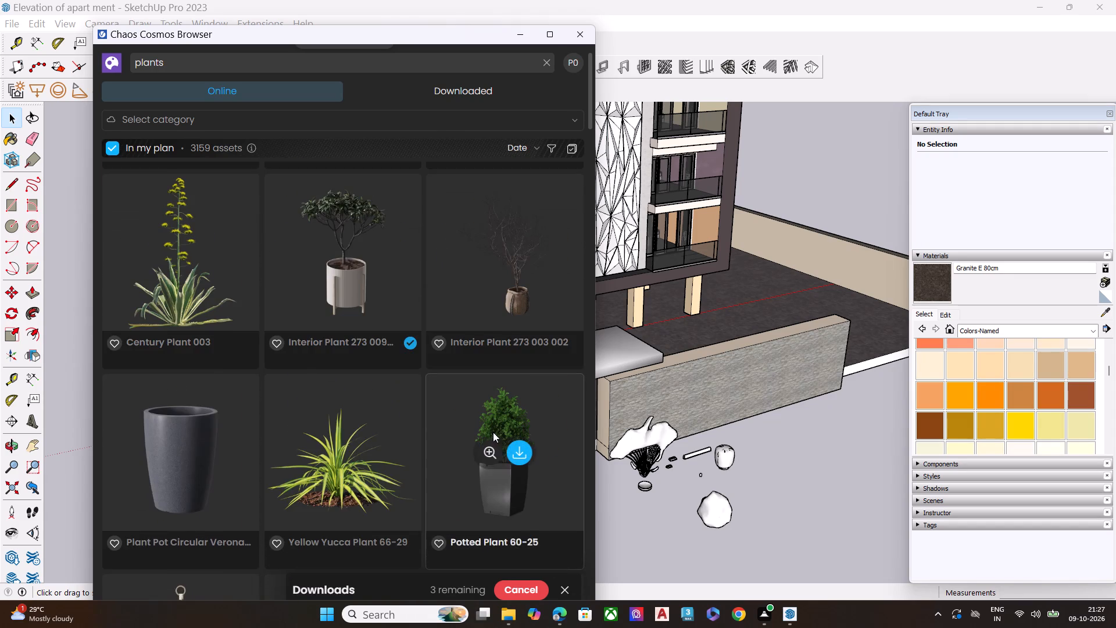
scroll(438, 412, up, 1)
scroll(490, 451, down, 1)
scroll(453, 372, up, 6)
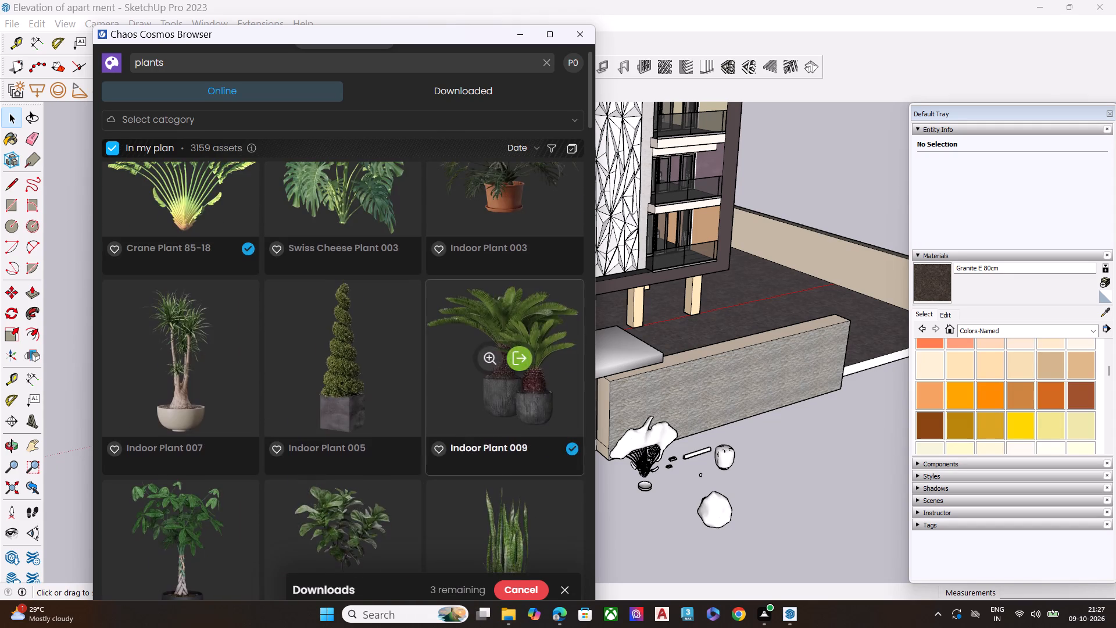
scroll(511, 383, up, 3)
scroll(451, 374, up, 7)
scroll(455, 371, down, 2)
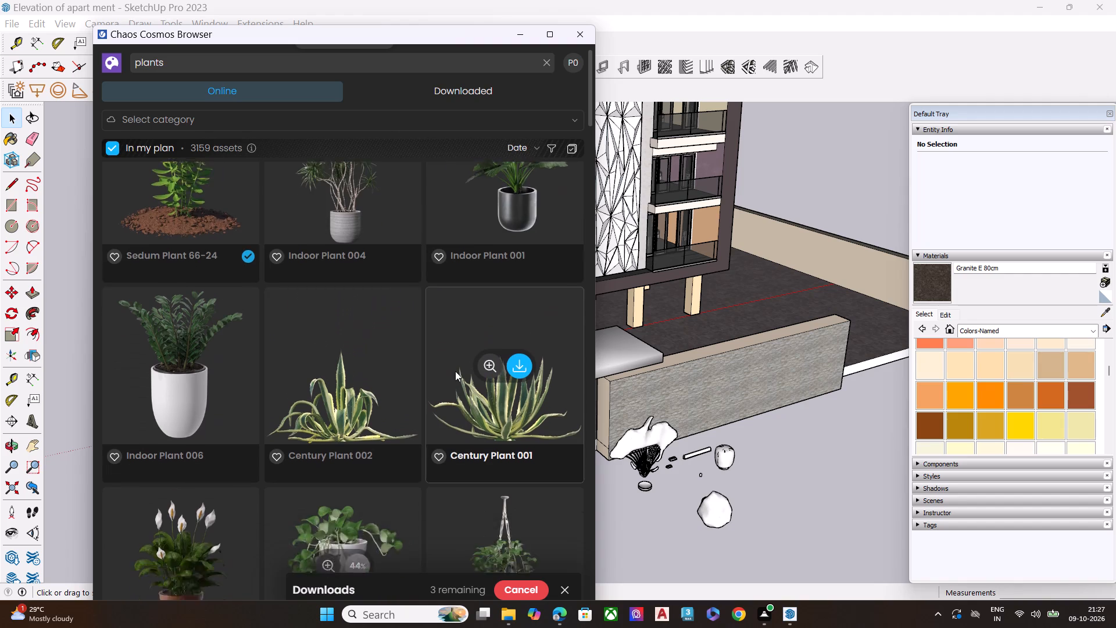
Check the downloads of Plant 260 031 02 and Hanging Plant 111-02, then clear the Cosmos browser off the model view.
scroll(455, 371, down, 3)
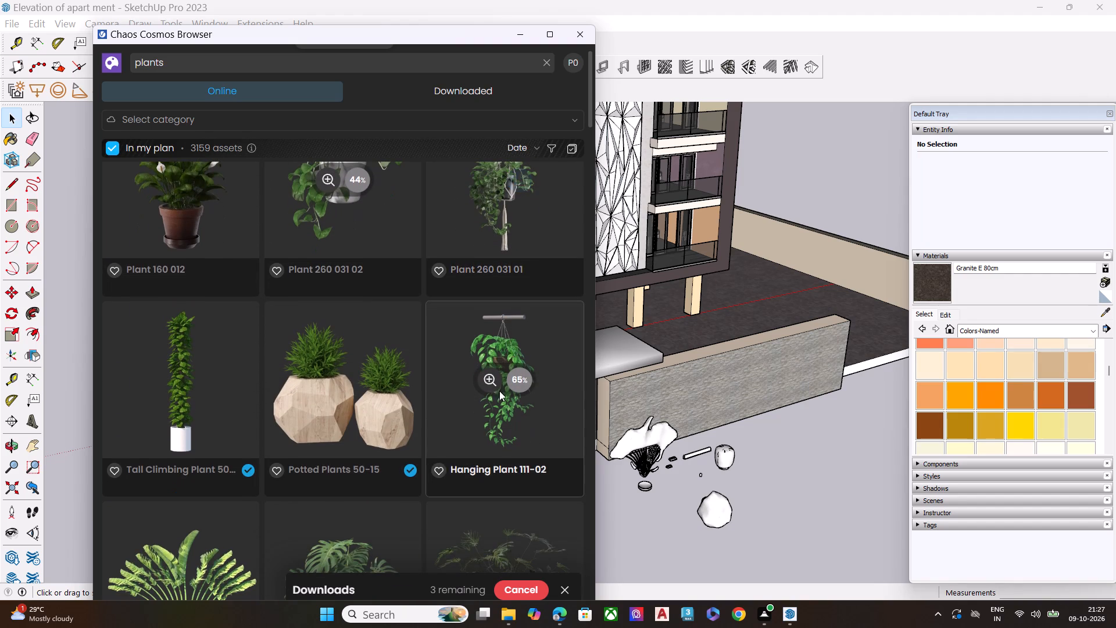
drag(477, 33, 443, 575)
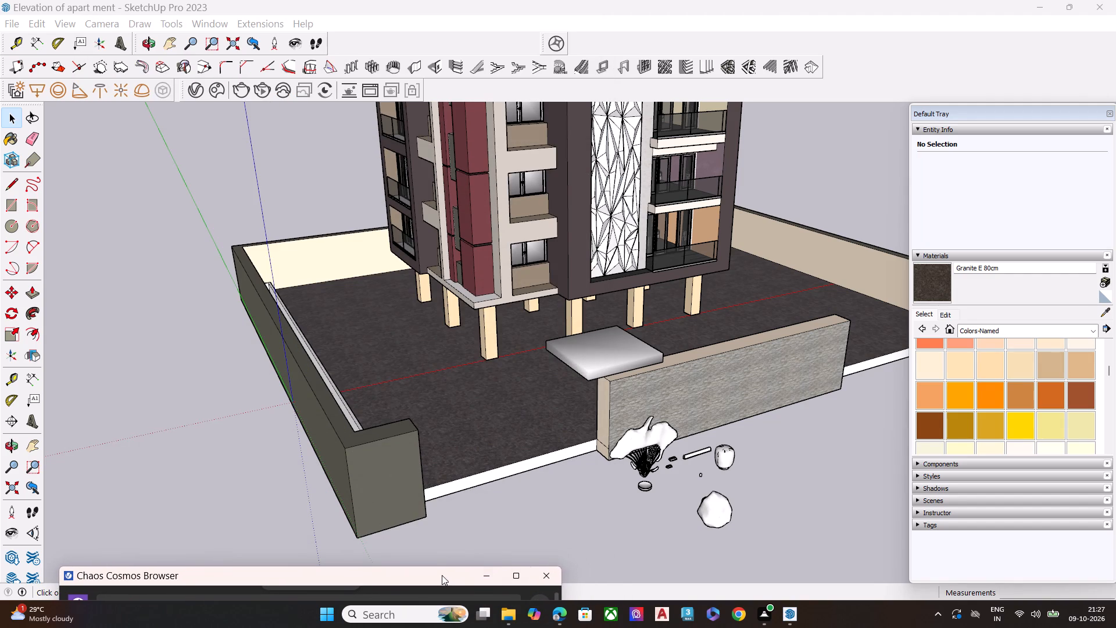
Move the Tlon Cubo 860 Ceiling light from beside the front boundary wall to the ceiling of the top-floor bedroom behind the balcony.
scroll(608, 489, down, 8)
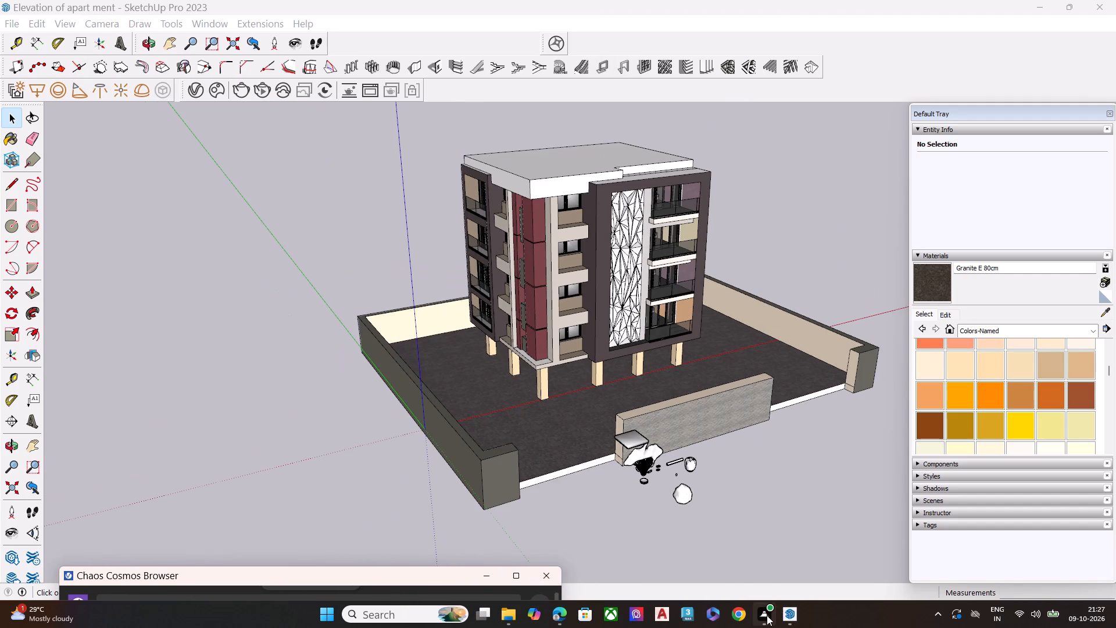
scroll(641, 410, up, 2)
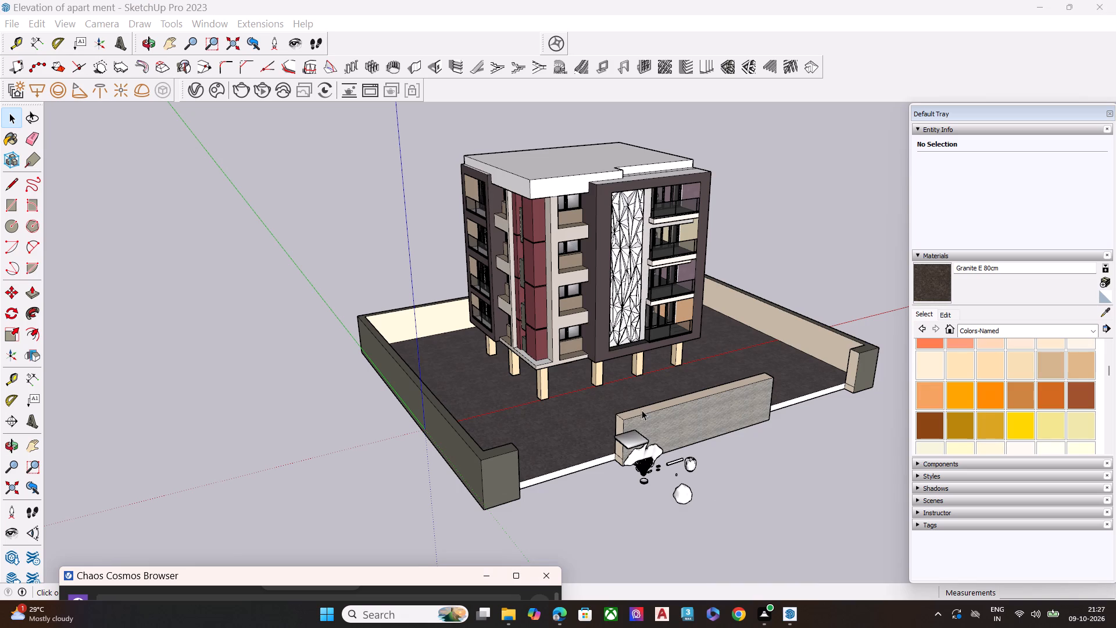
scroll(642, 410, up, 7)
middle_drag(629, 469, 654, 408)
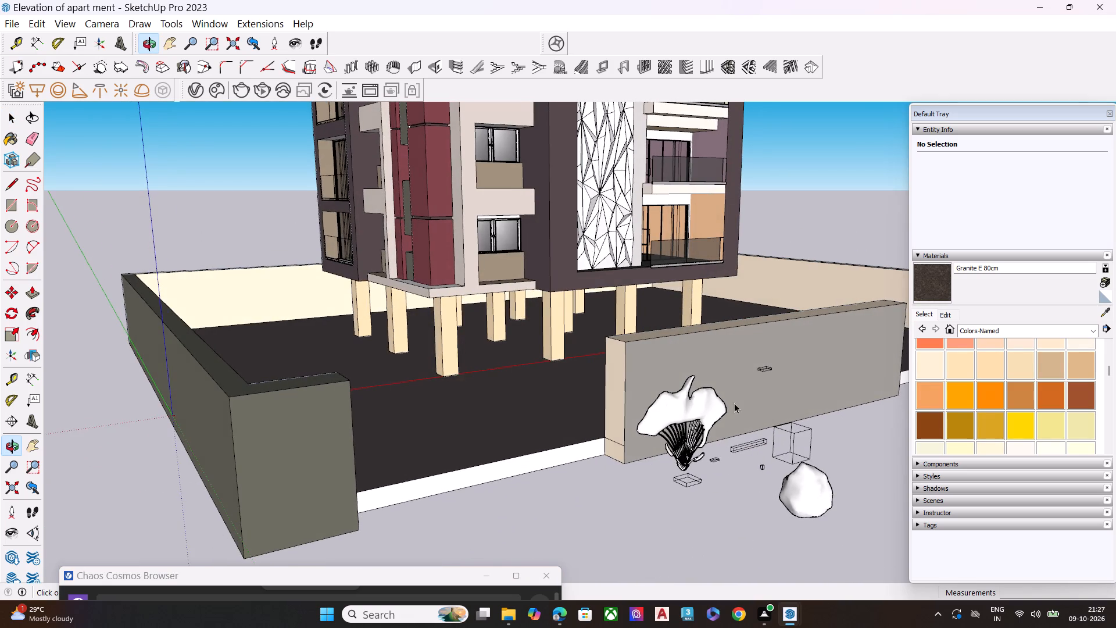
scroll(813, 354, up, 2)
scroll(625, 450, down, 4)
middle_drag(720, 432, 658, 517)
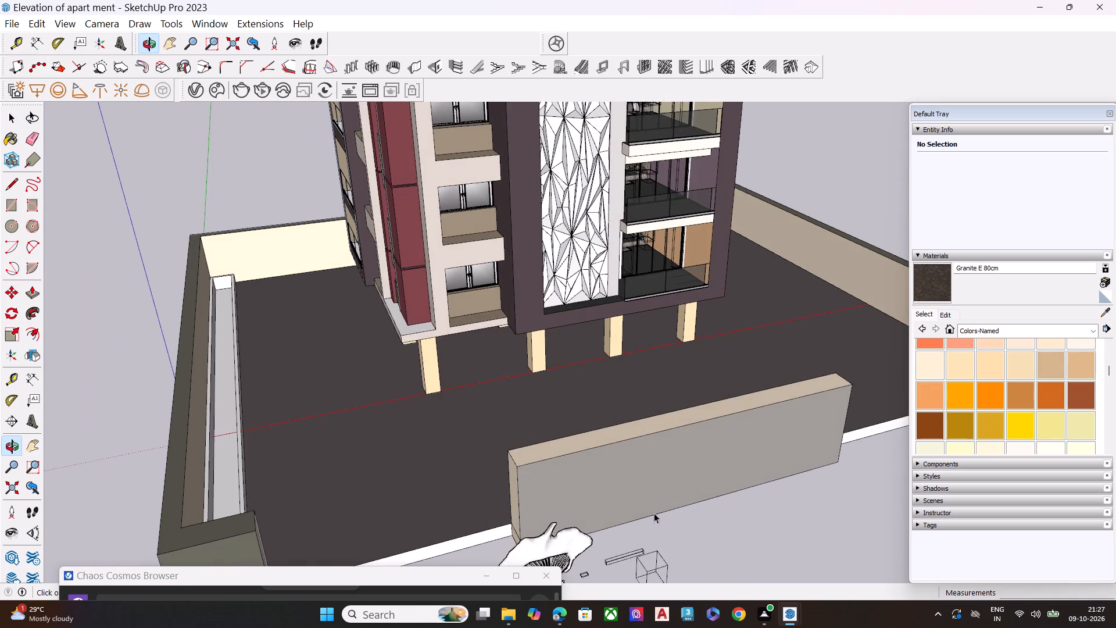
middle_drag(670, 497, 689, 491)
scroll(674, 468, down, 7)
key(space)
scroll(670, 490, down, 2)
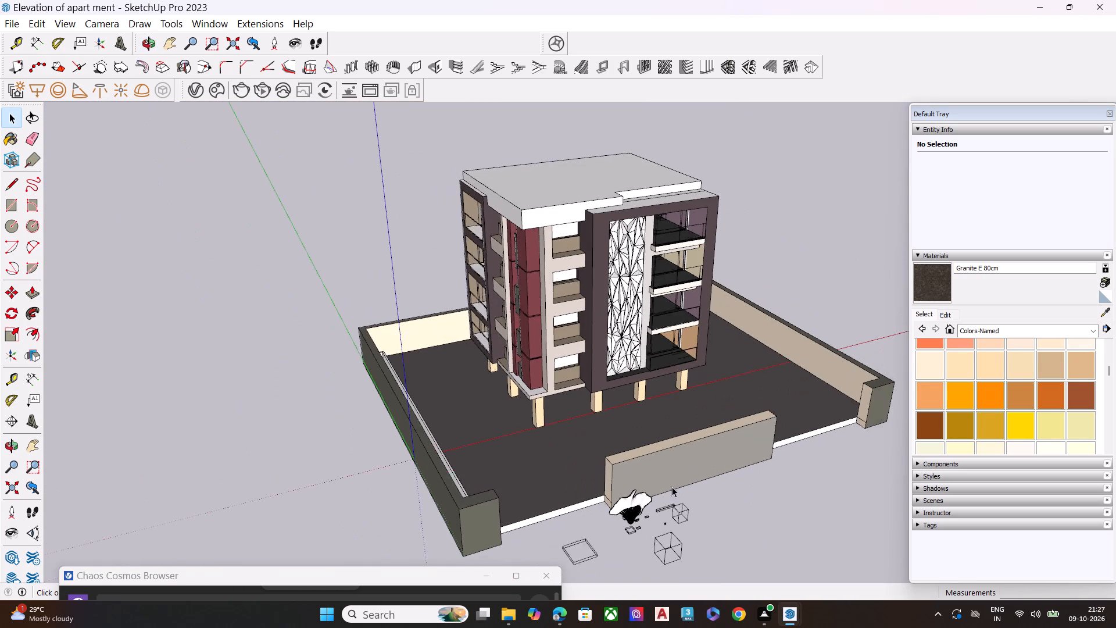
scroll(672, 487, down, 4)
scroll(649, 515, up, 12)
click(628, 478)
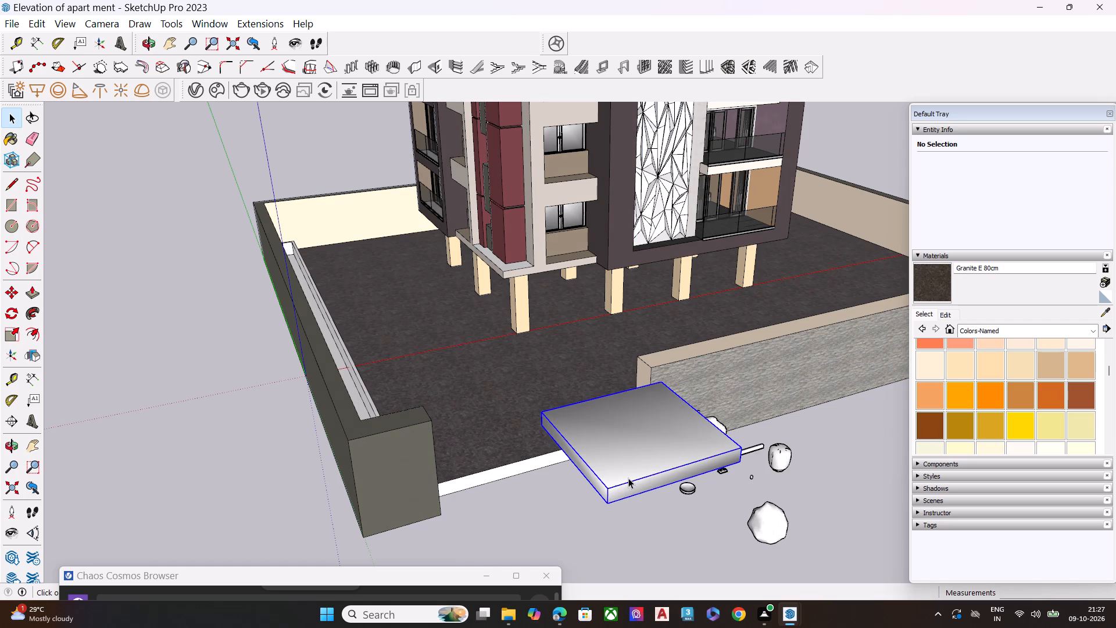
key(m)
click(609, 491)
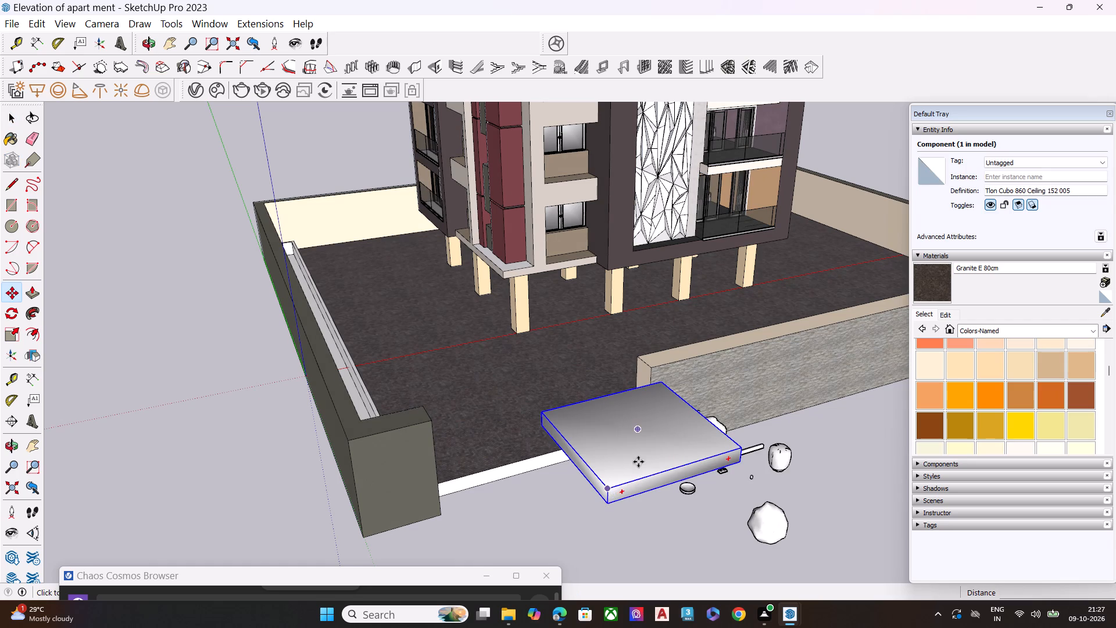
scroll(738, 474, down, 7)
scroll(563, 484, down, 9)
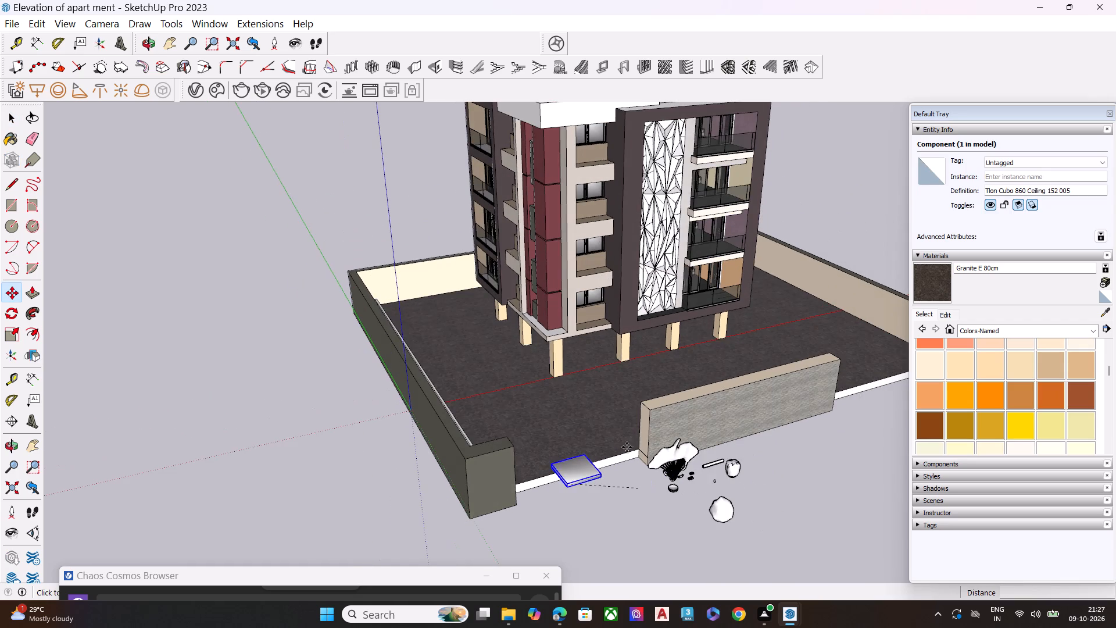
scroll(629, 446, down, 8)
middle_drag(739, 484, 663, 448)
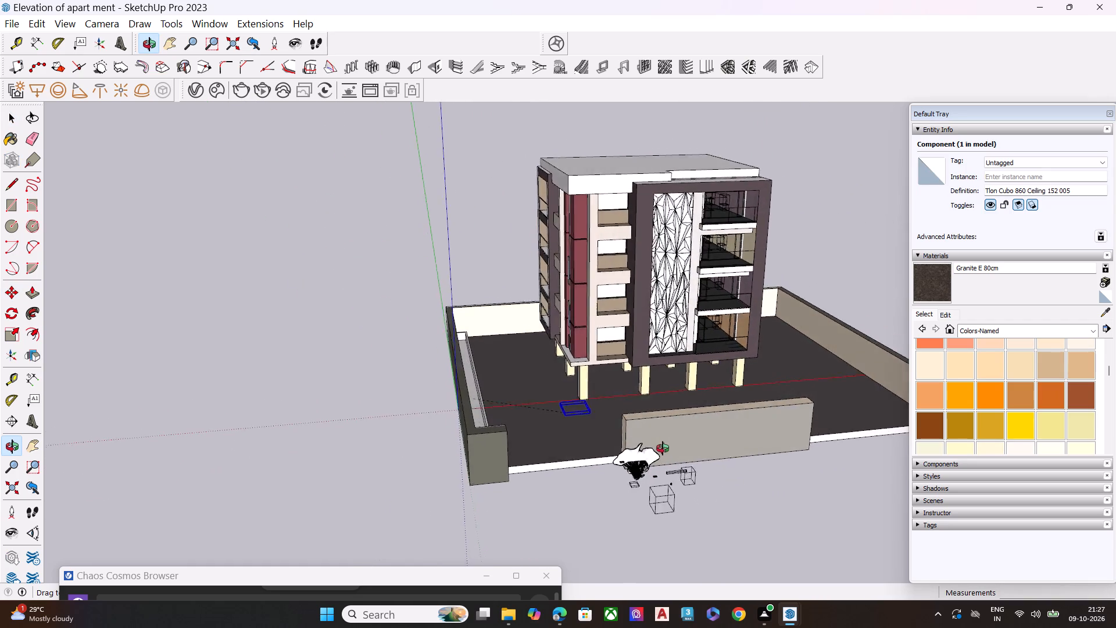
middle_drag(663, 448, 667, 398)
scroll(812, 283, up, 10)
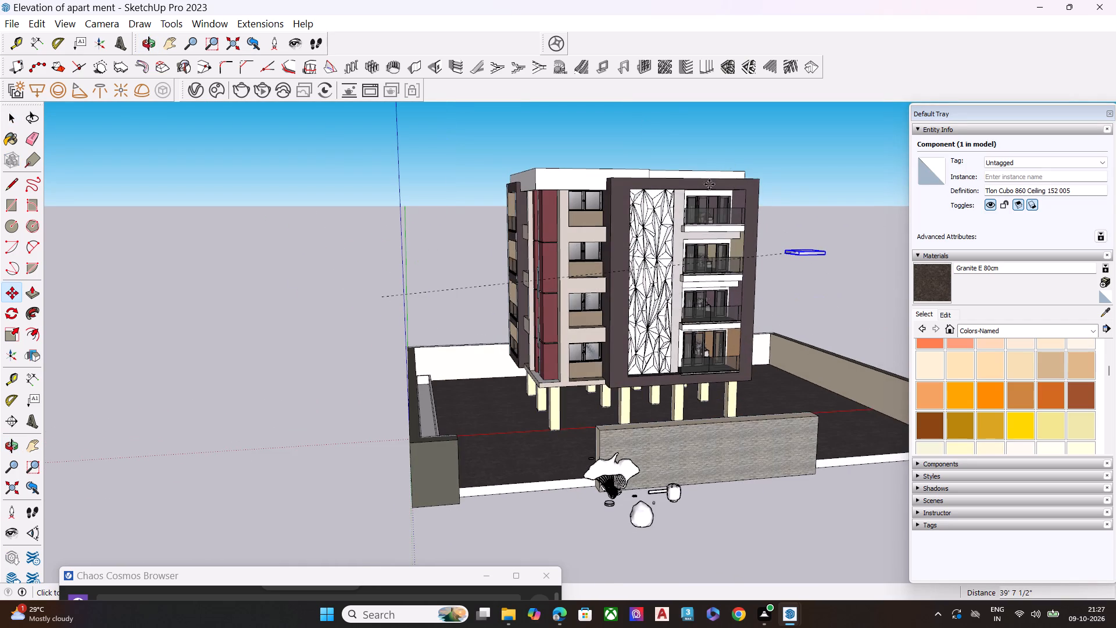
scroll(709, 184, up, 9)
scroll(701, 233, up, 10)
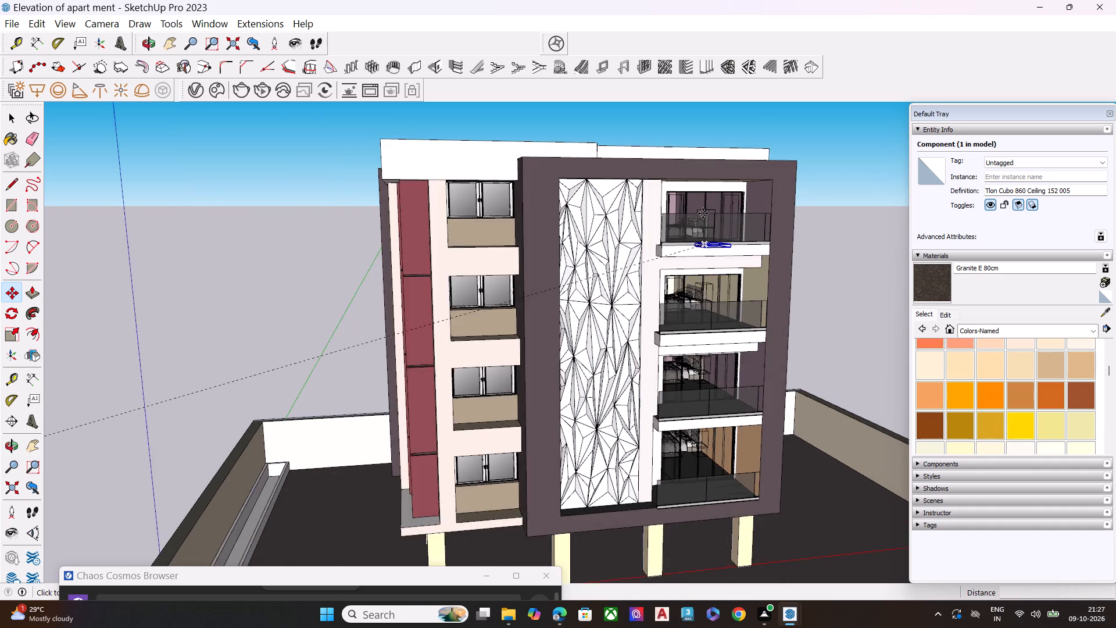
scroll(700, 208, up, 11)
scroll(693, 206, up, 16)
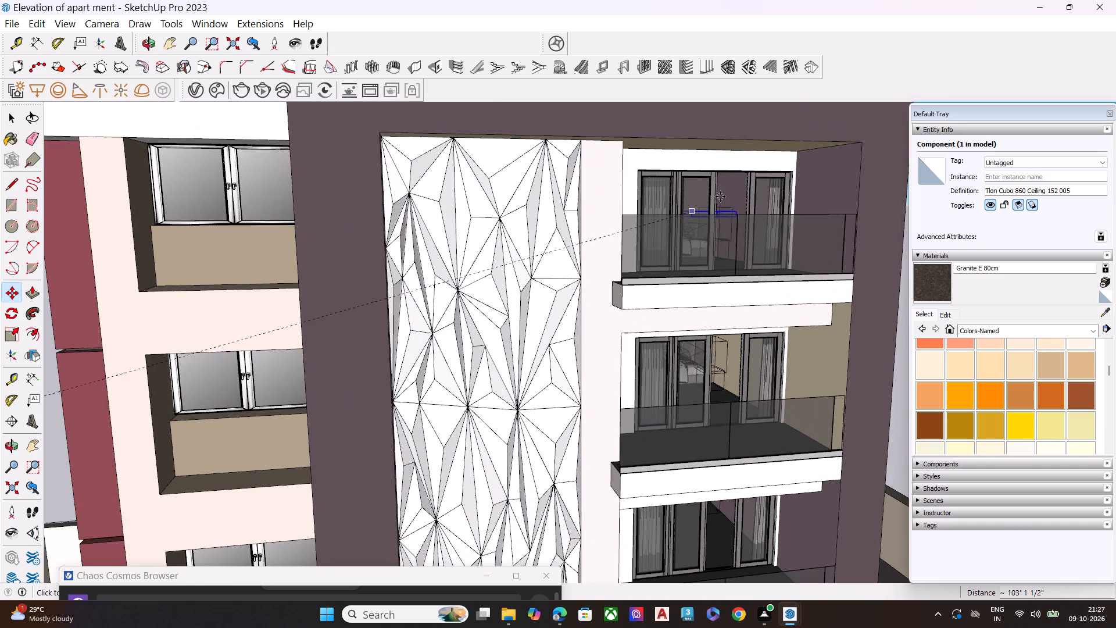
scroll(720, 197, up, 19)
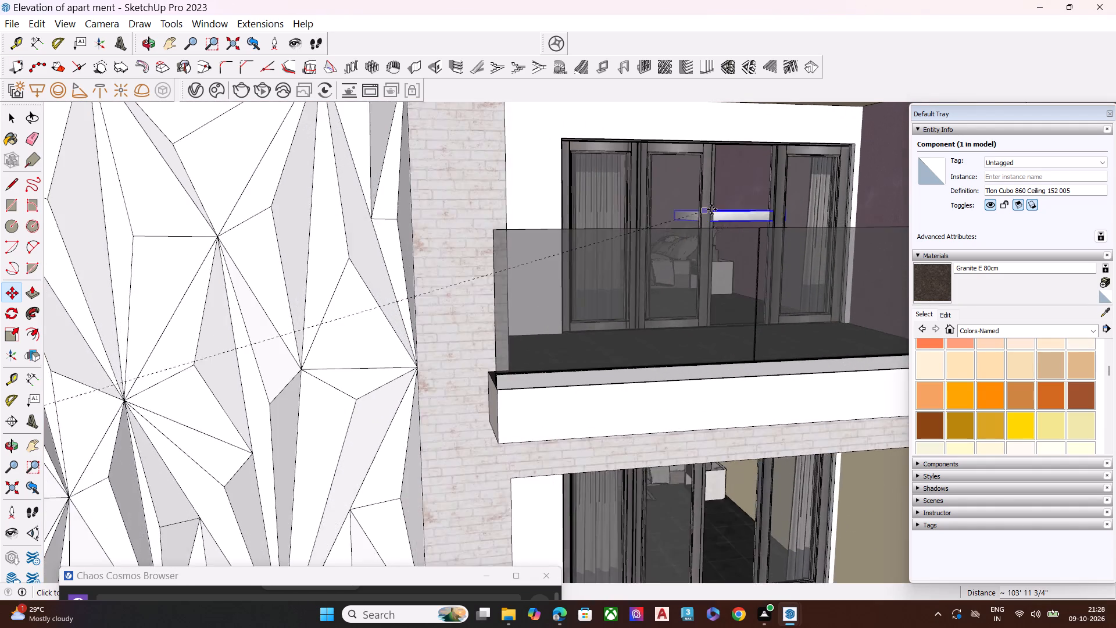
middle_drag(711, 209, 706, 251)
scroll(727, 221, up, 12)
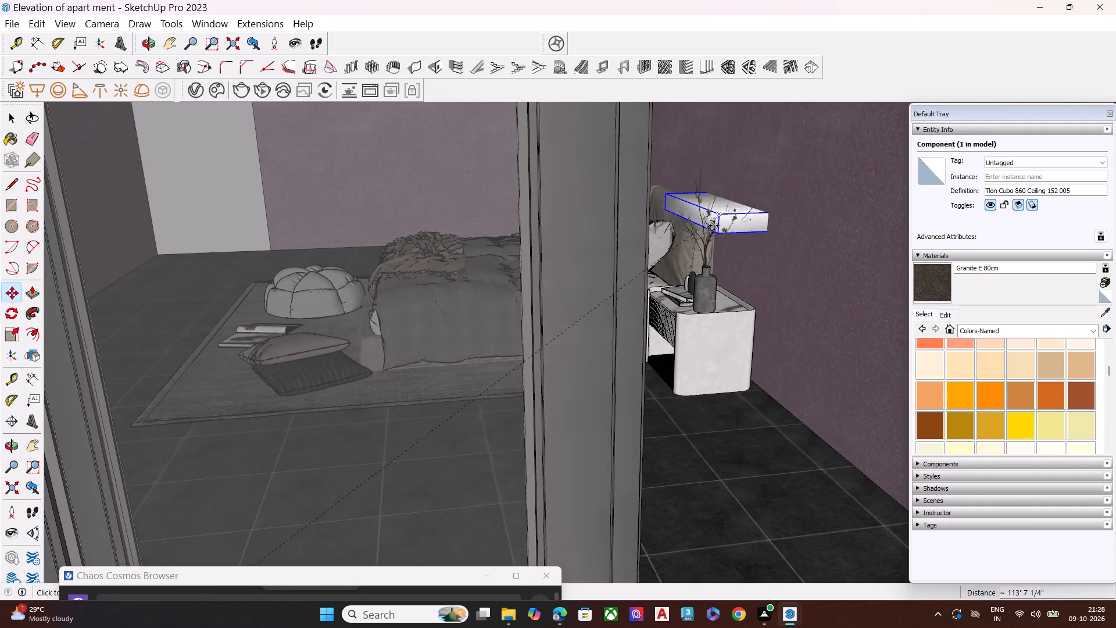
middle_drag(654, 226, 643, 222)
scroll(580, 179, up, 4)
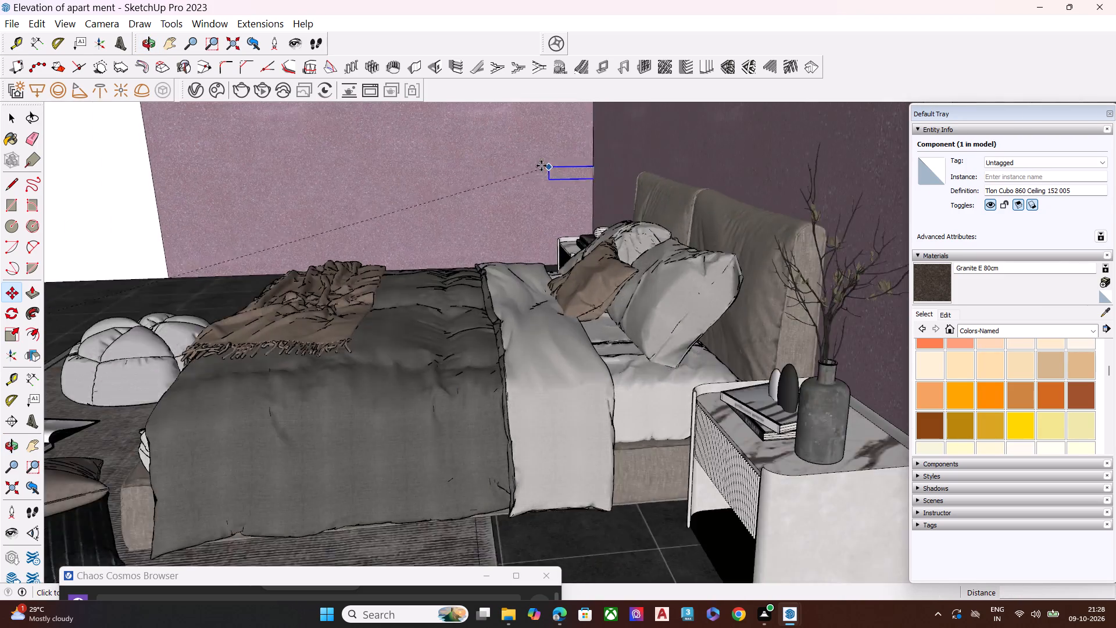
scroll(541, 166, up, 2)
scroll(603, 200, down, 8)
middle_drag(617, 224, 561, 152)
middle_drag(719, 162, 628, 162)
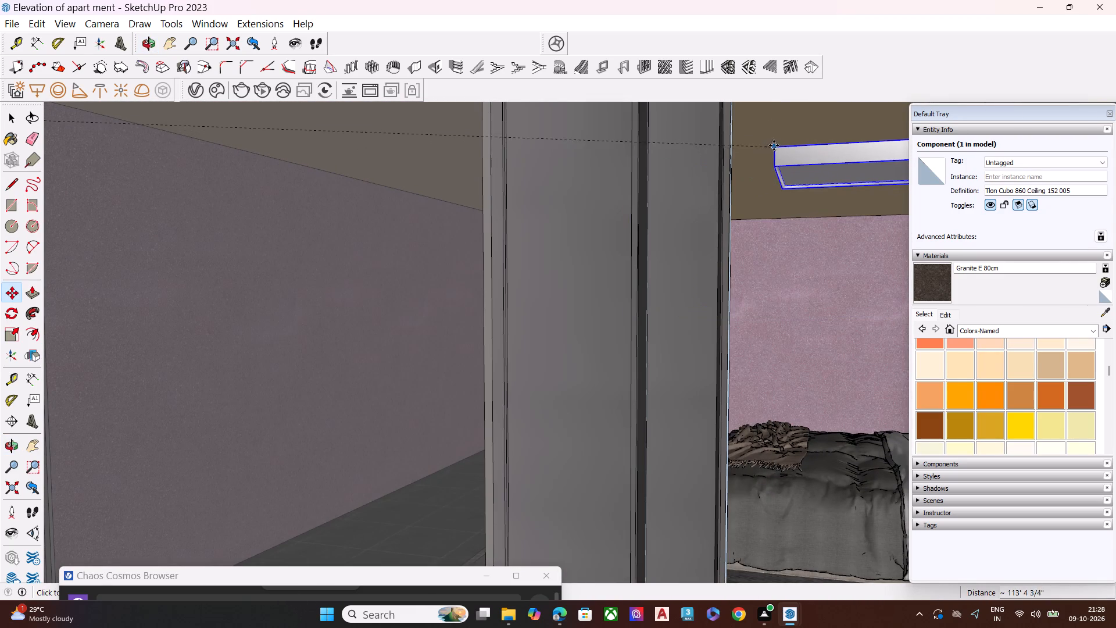
click(766, 144)
Copy the Tlon Cubo 860 Ceiling light from the top-floor bedroom straight down to the ceiling of the cream-walled bedroom one floor below.
scroll(700, 198, down, 8)
scroll(784, 226, down, 5)
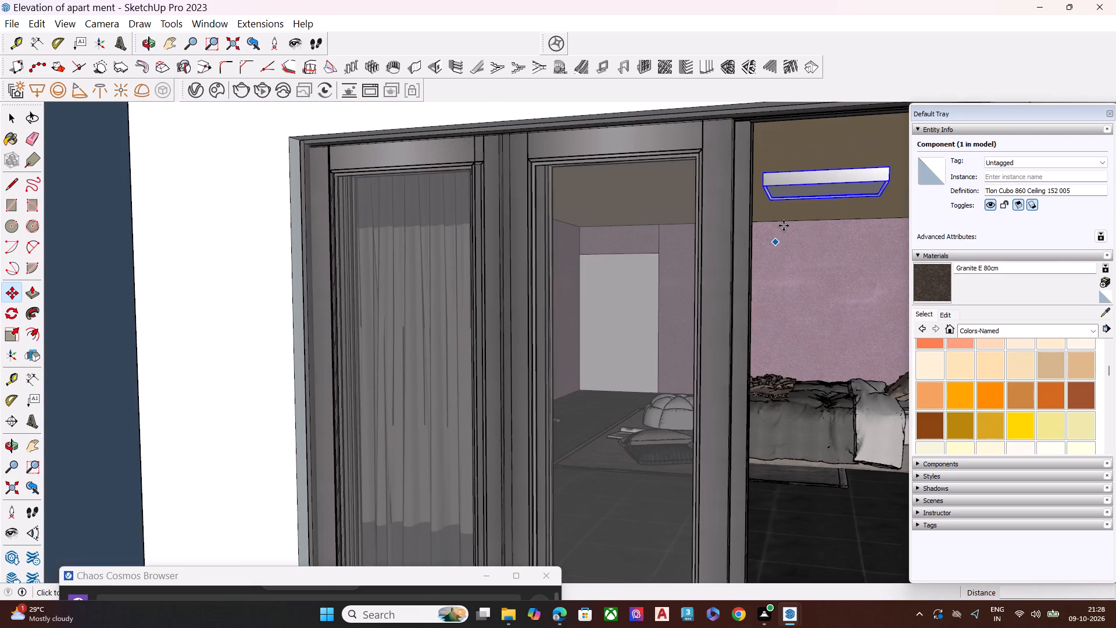
scroll(784, 226, down, 2)
scroll(772, 196, up, 5)
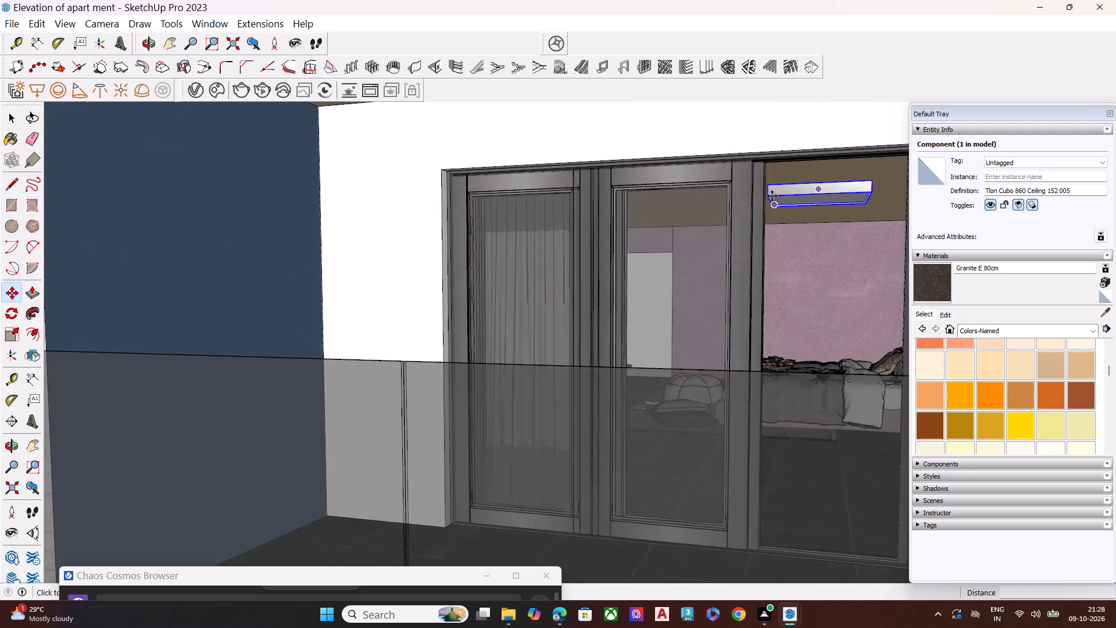
scroll(772, 196, up, 2)
click(767, 181)
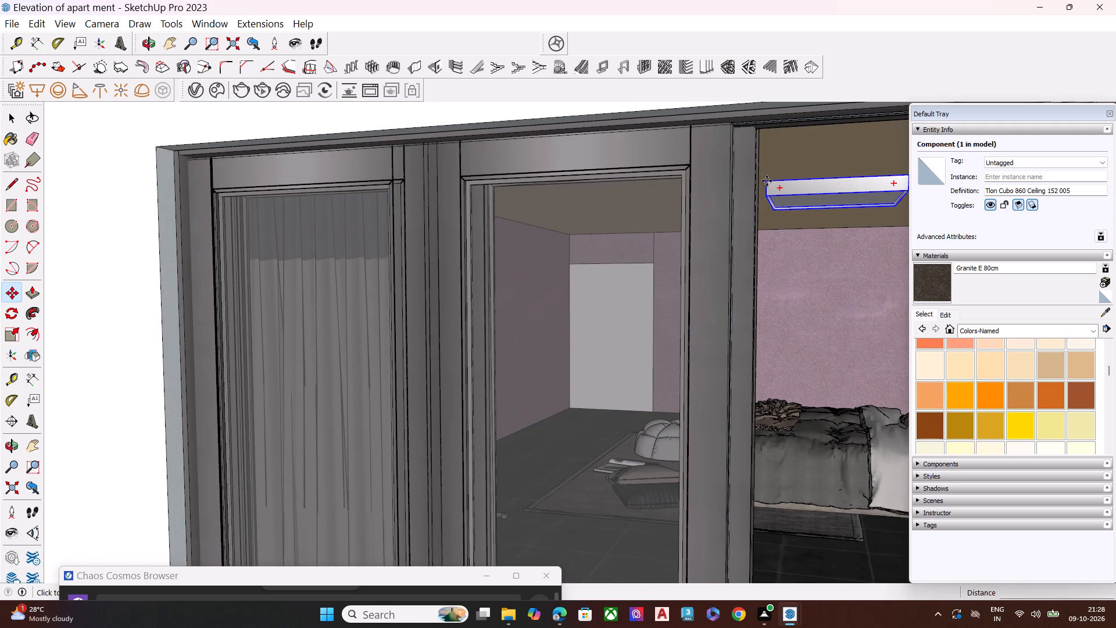
scroll(718, 279, down, 7)
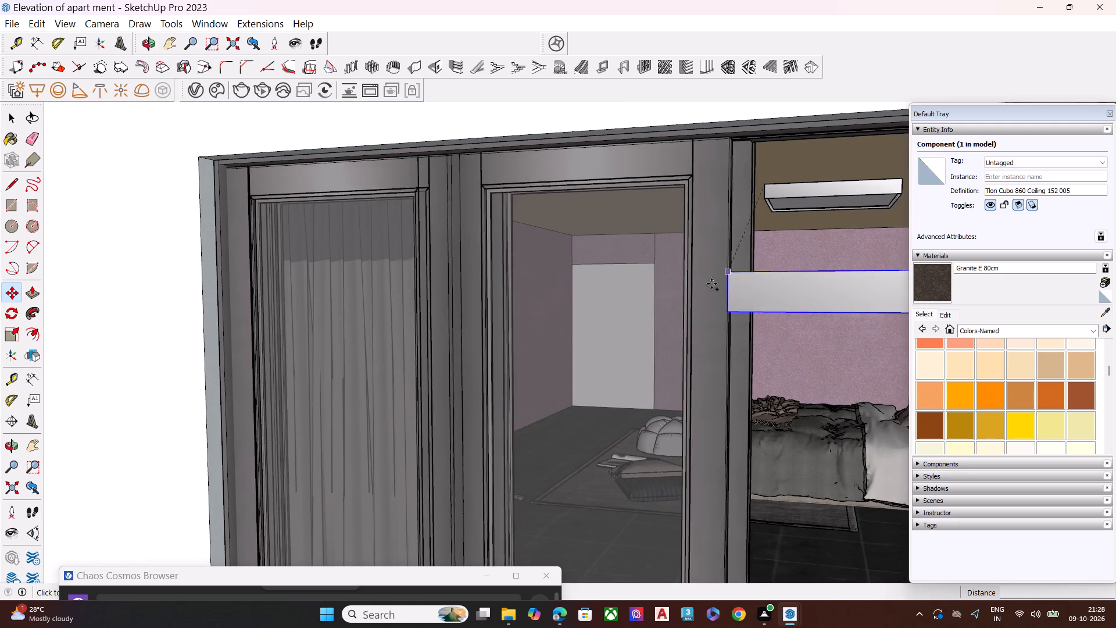
scroll(774, 269, down, 20)
scroll(746, 256, down, 12)
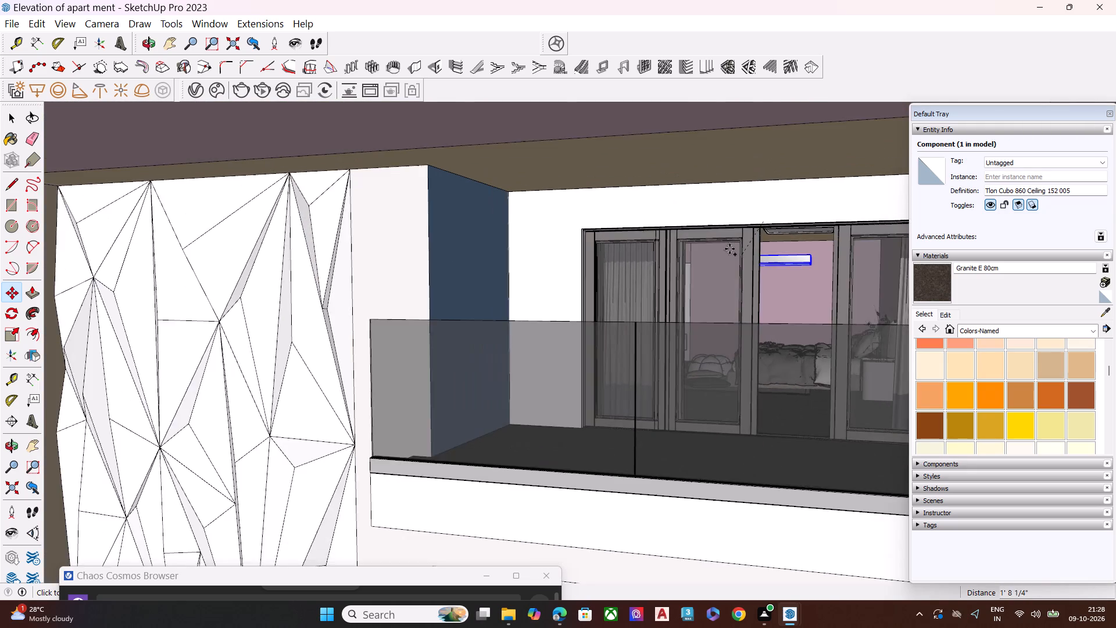
scroll(729, 249, down, 20)
scroll(729, 264, down, 12)
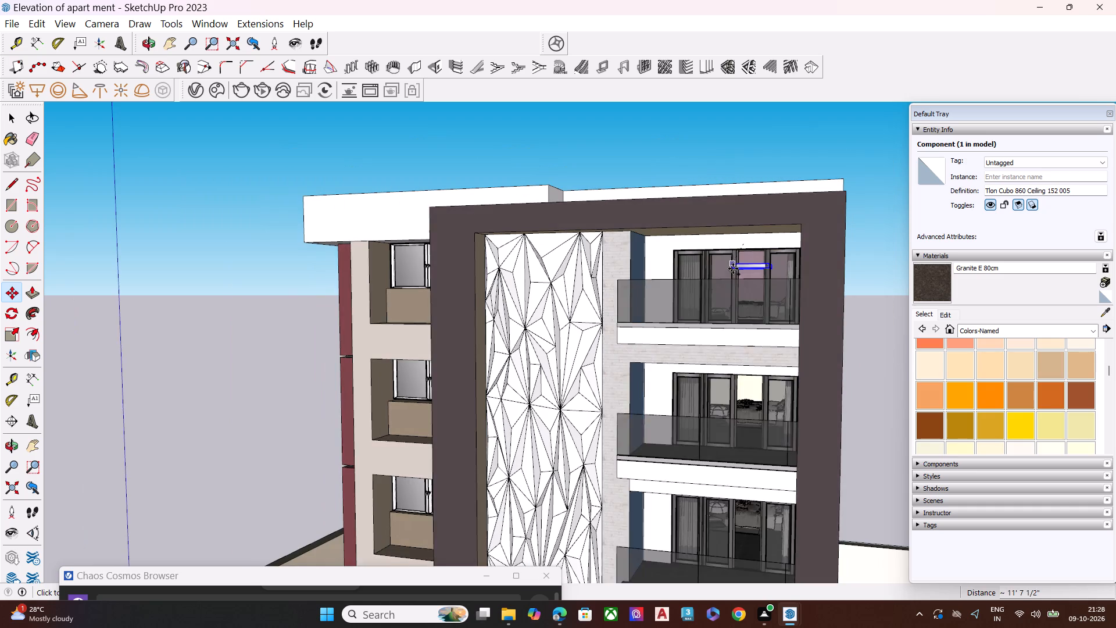
scroll(733, 269, down, 4)
scroll(732, 370, down, 4)
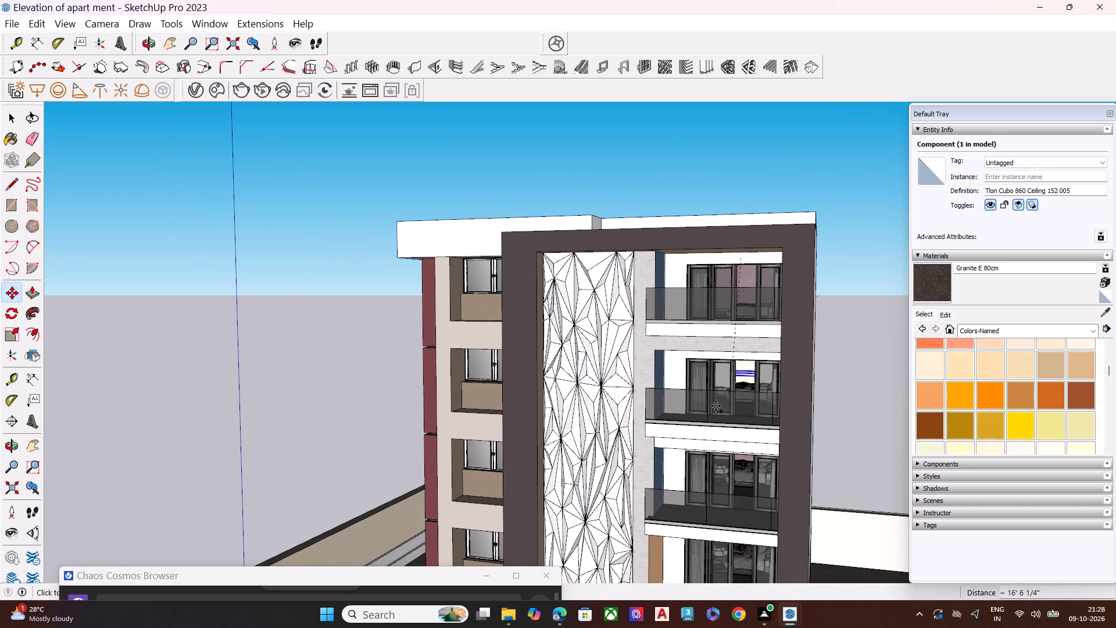
middle_drag(712, 413, 709, 379)
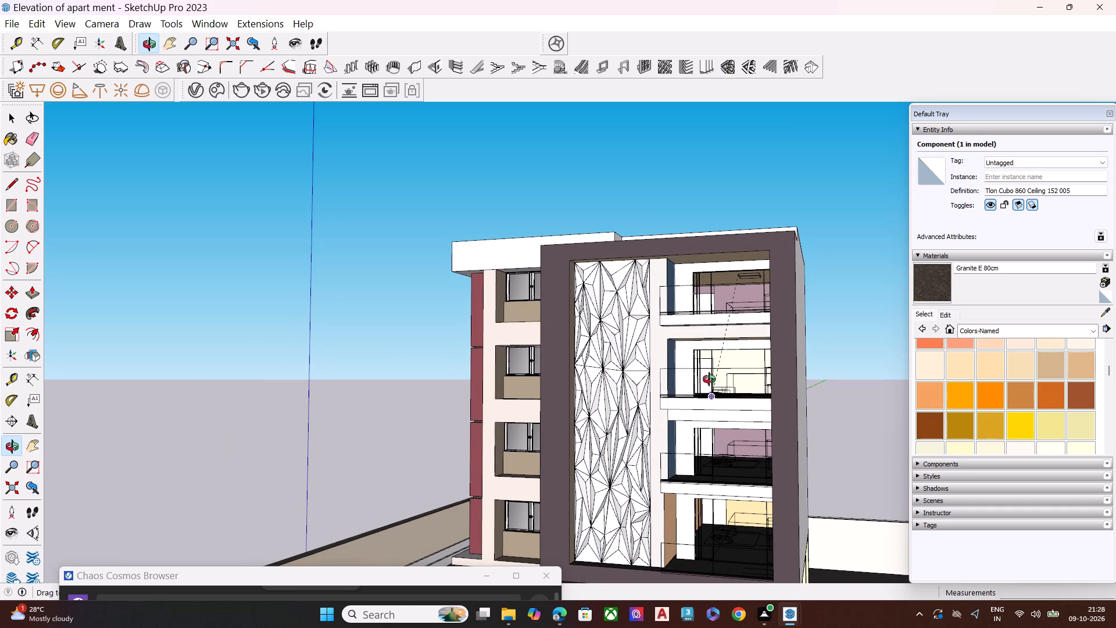
middle_drag(709, 379, 712, 364)
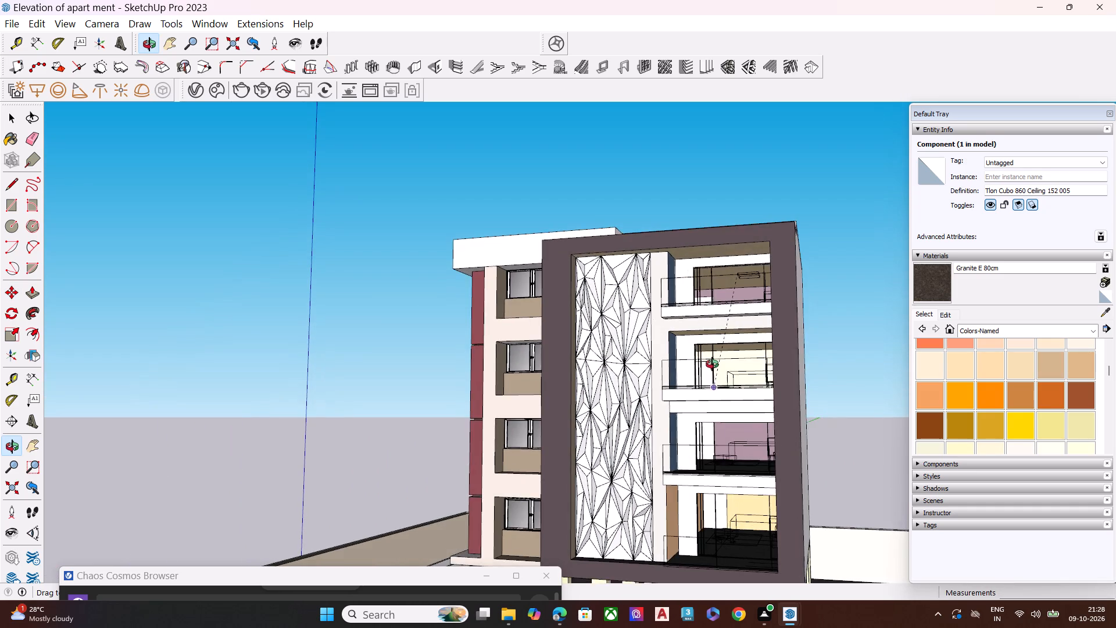
middle_drag(712, 364, 723, 372)
scroll(729, 368, up, 13)
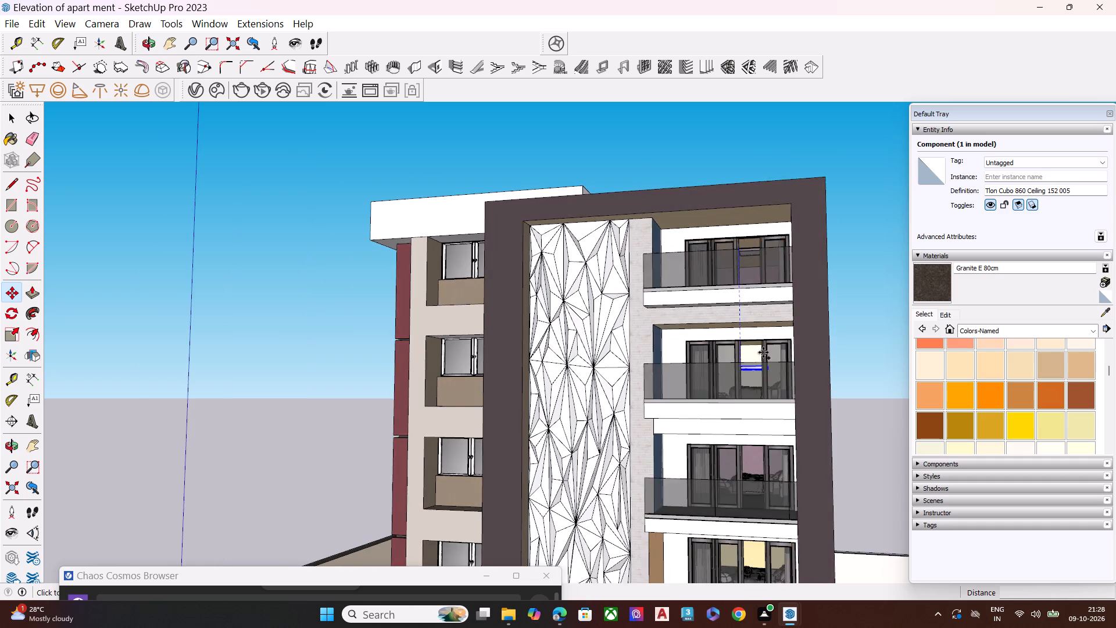
scroll(752, 356, up, 12)
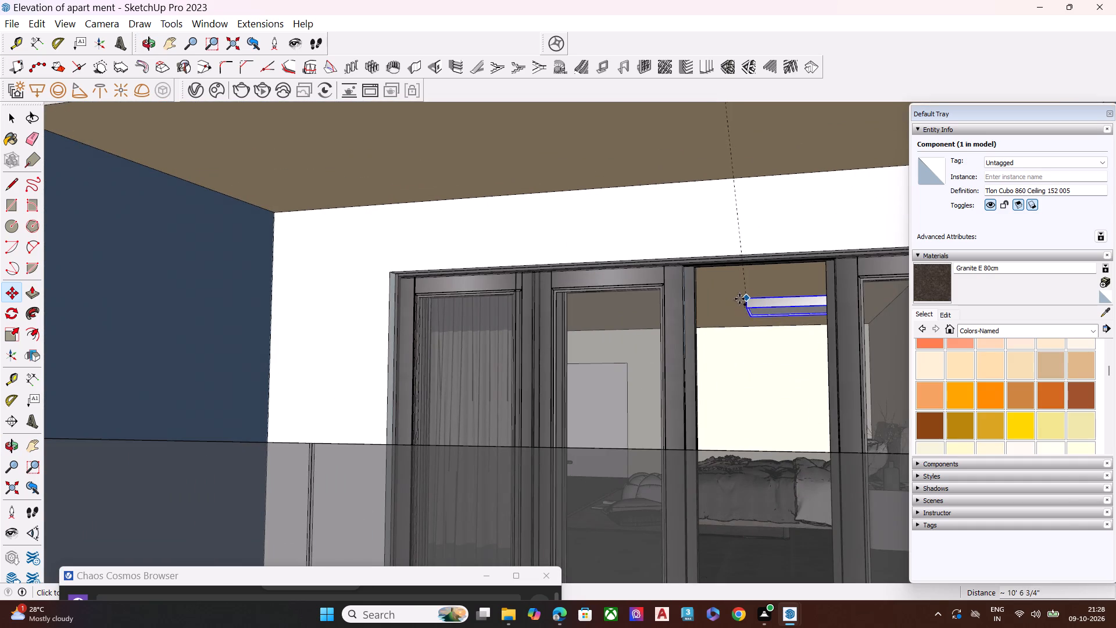
middle_drag(739, 298, 735, 273)
scroll(734, 273, up, 7)
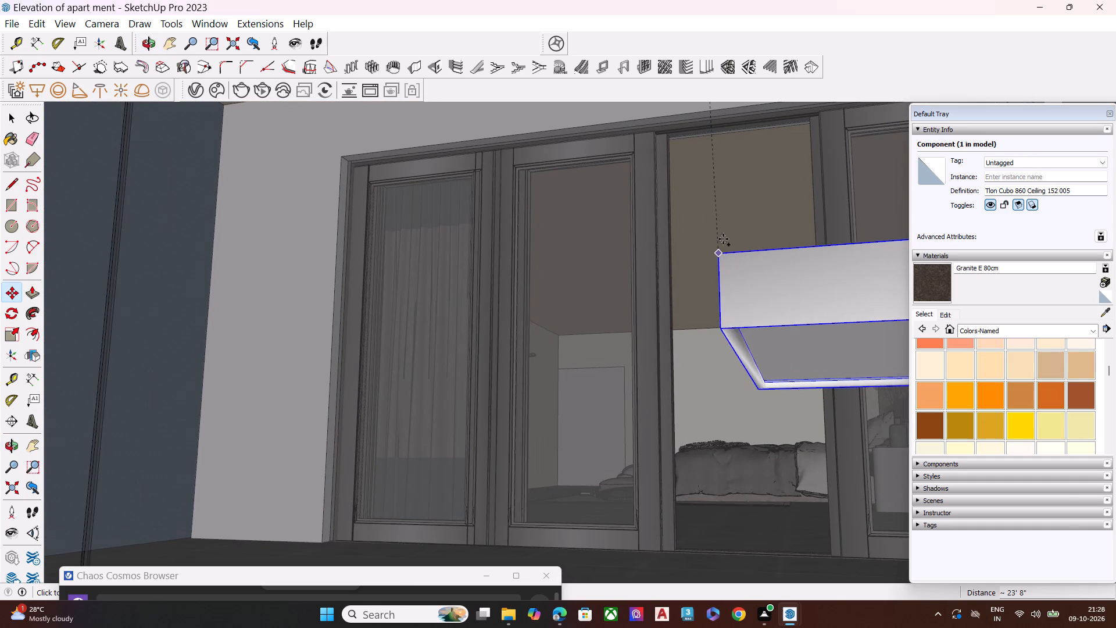
scroll(725, 257, down, 8)
scroll(725, 324, down, 17)
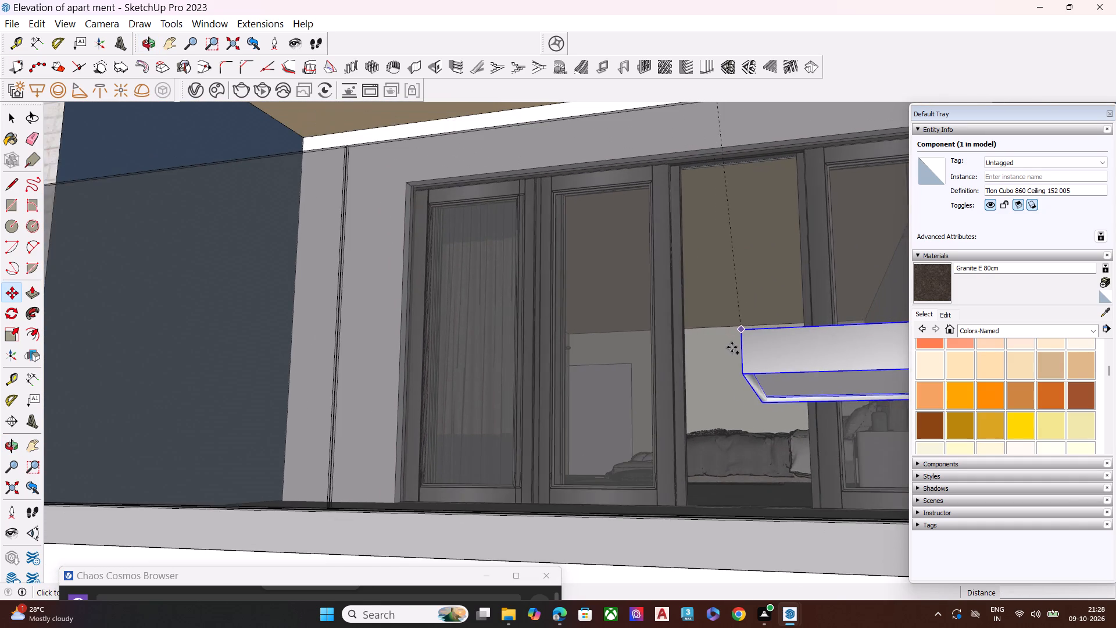
scroll(687, 296, down, 10)
scroll(742, 329, down, 4)
middle_drag(734, 296, 759, 363)
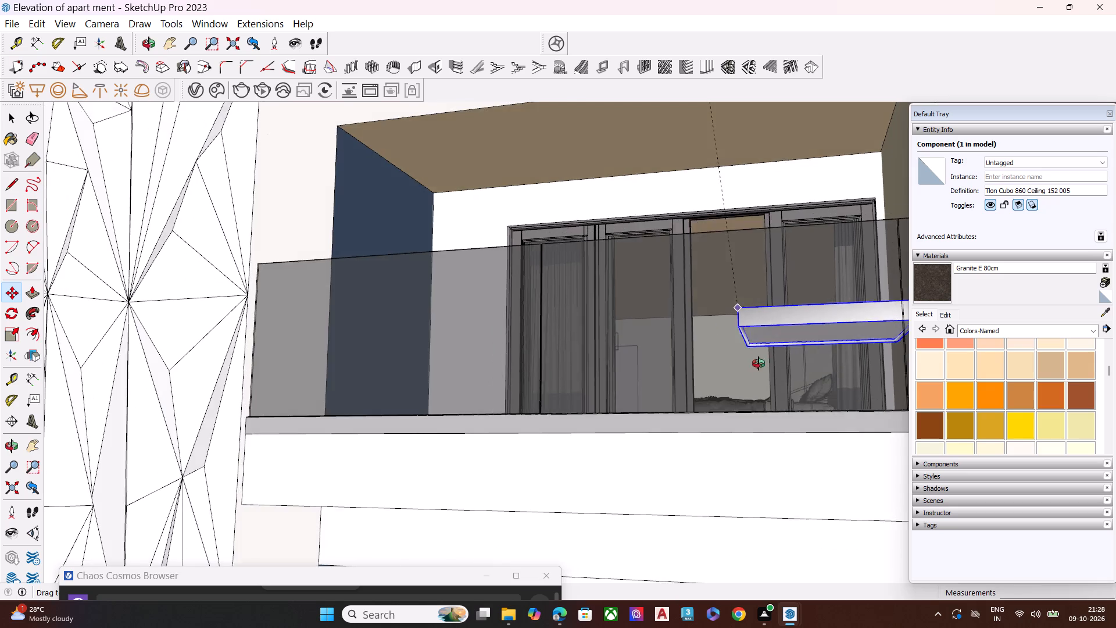
middle_drag(759, 363, 762, 381)
scroll(710, 227, up, 10)
scroll(689, 175, up, 1)
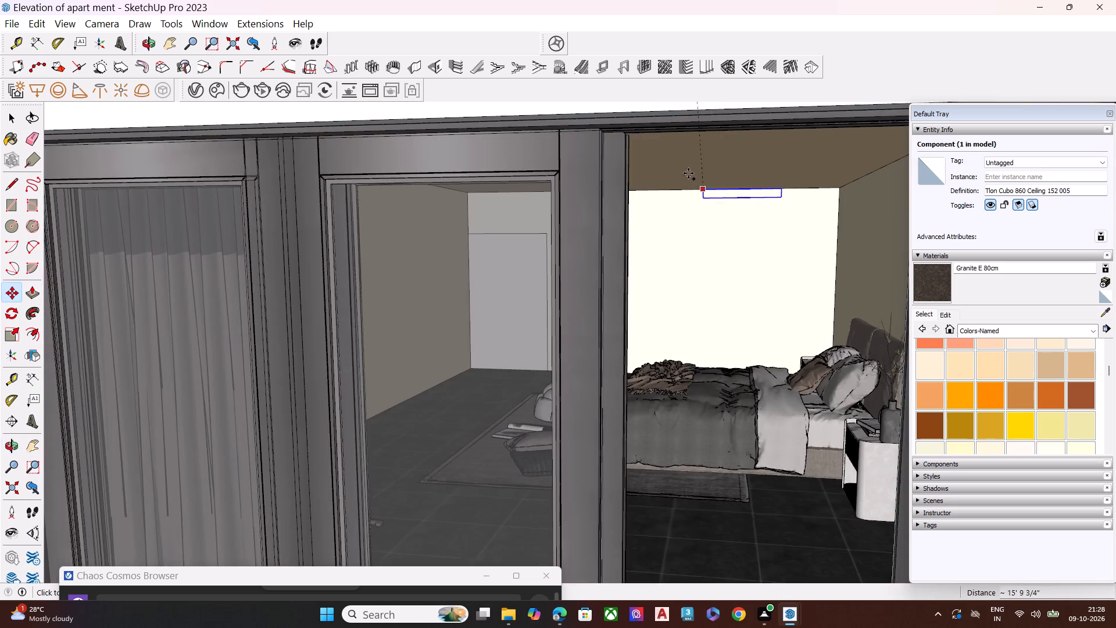
middle_drag(691, 199, 674, 162)
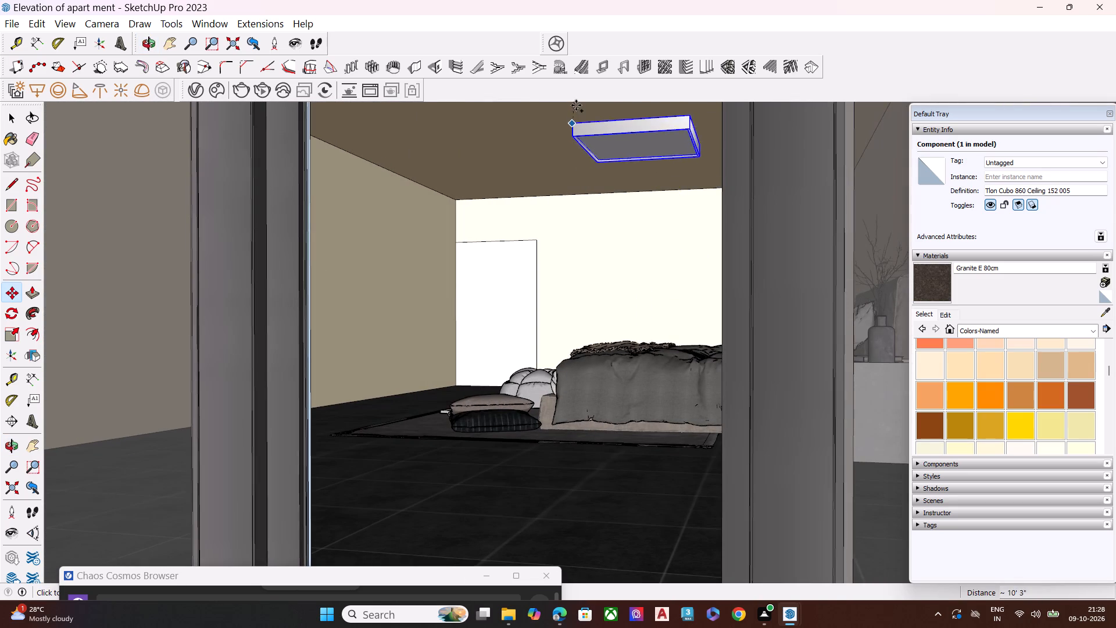
middle_drag(598, 111, 633, 107)
scroll(650, 171, down, 8)
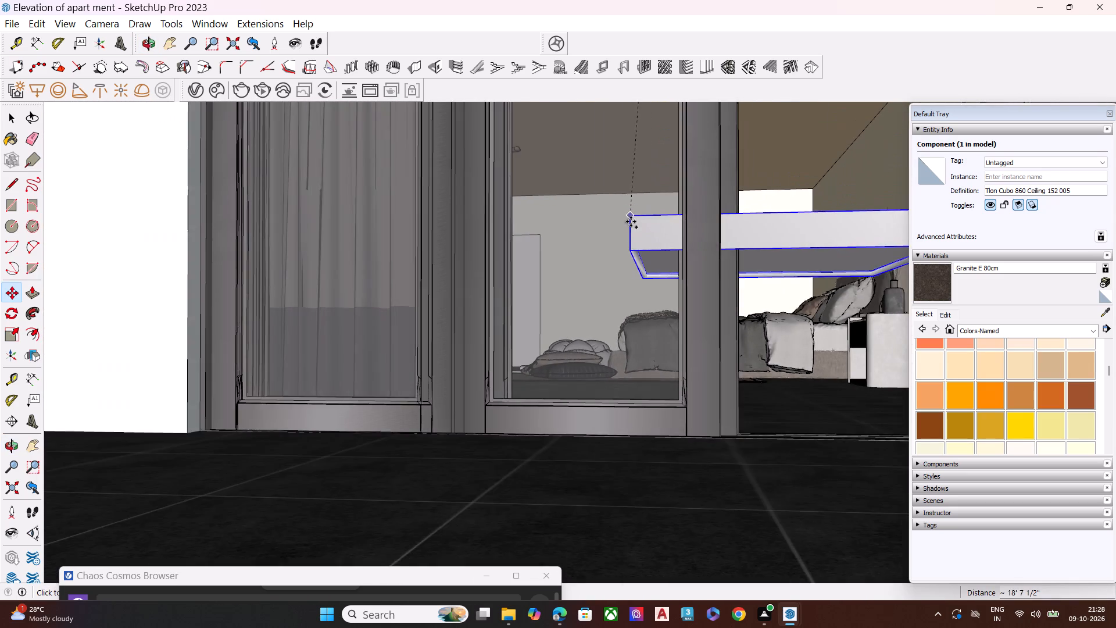
scroll(631, 223, down, 8)
scroll(628, 277, down, 9)
scroll(492, 265, down, 8)
scroll(505, 269, up, 1)
scroll(509, 272, down, 3)
scroll(613, 309, down, 9)
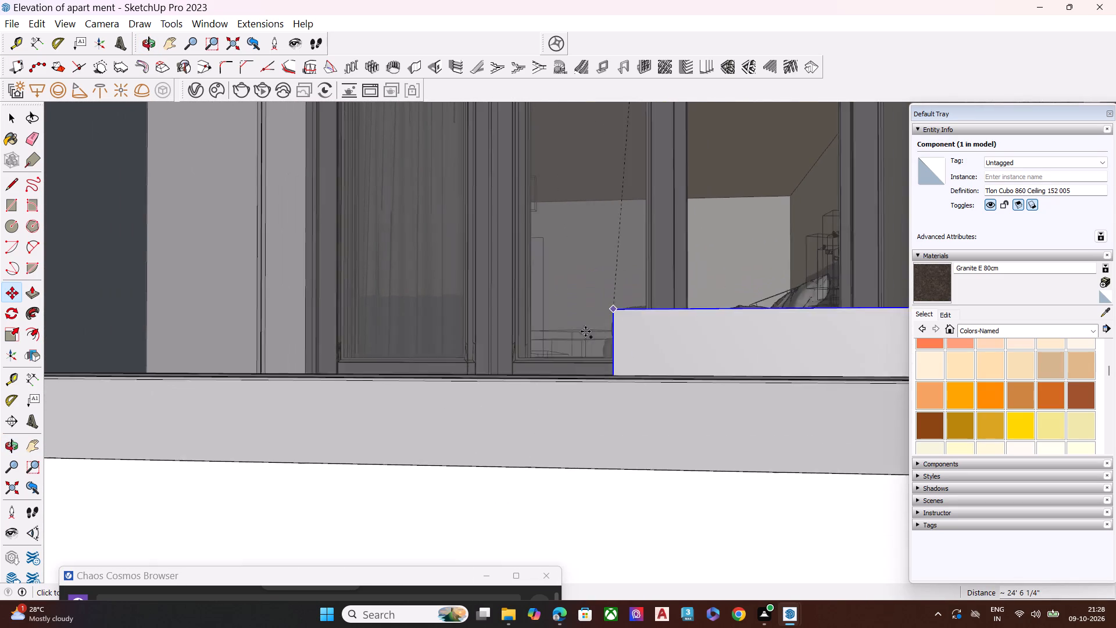
scroll(585, 331, down, 2)
middle_drag(677, 198, 667, 309)
scroll(639, 291, up, 1)
scroll(618, 276, down, 10)
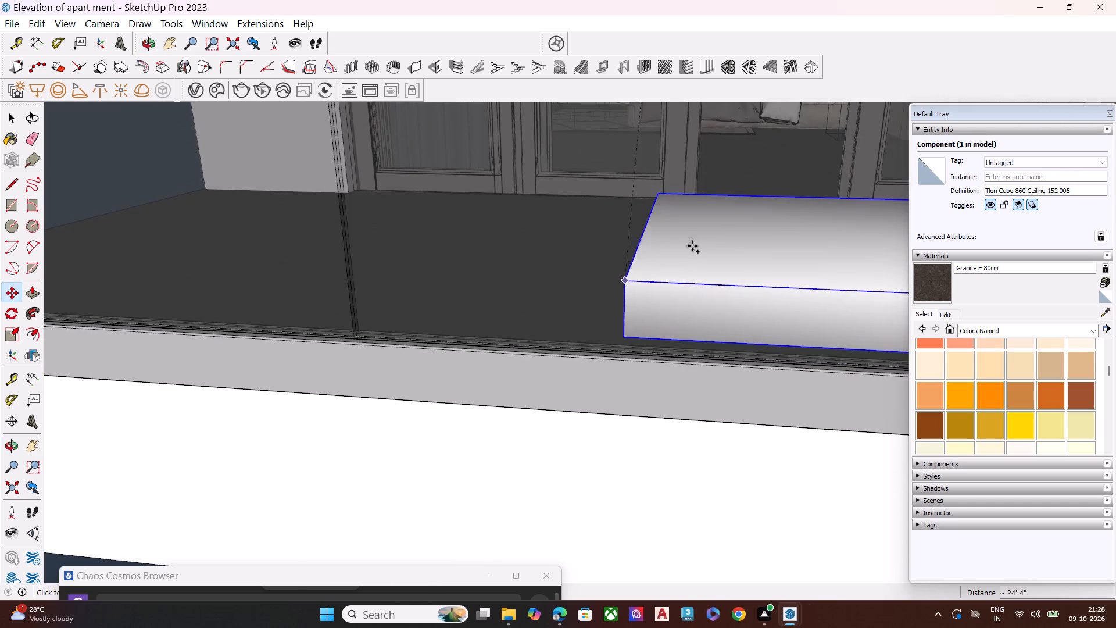
scroll(649, 235, down, 14)
scroll(557, 286, down, 11)
scroll(558, 296, down, 16)
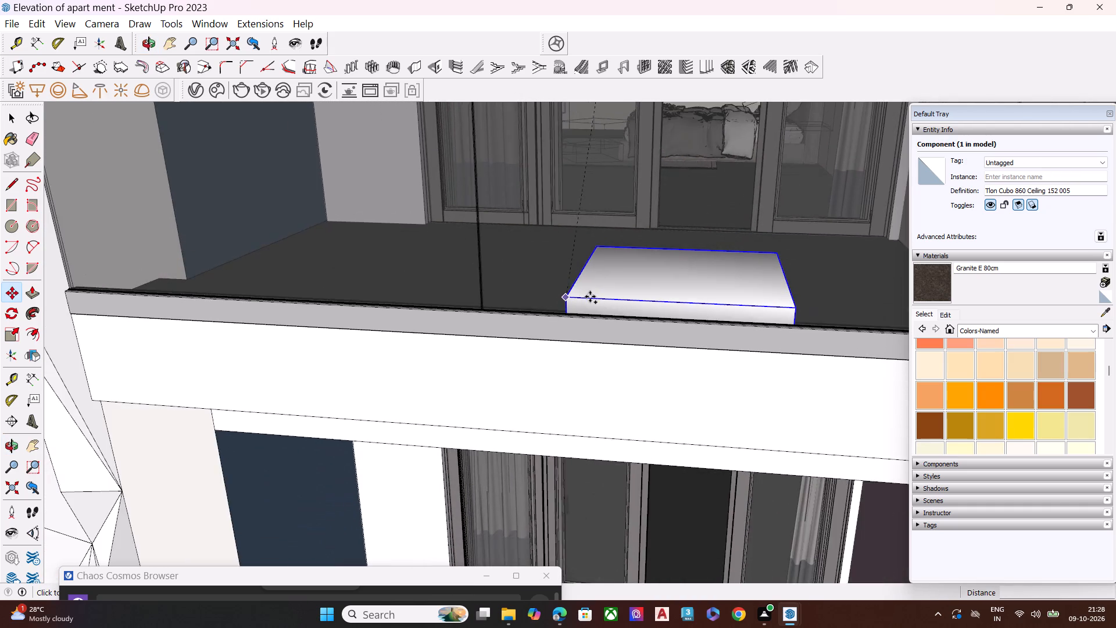
scroll(590, 297, down, 18)
scroll(628, 308, down, 12)
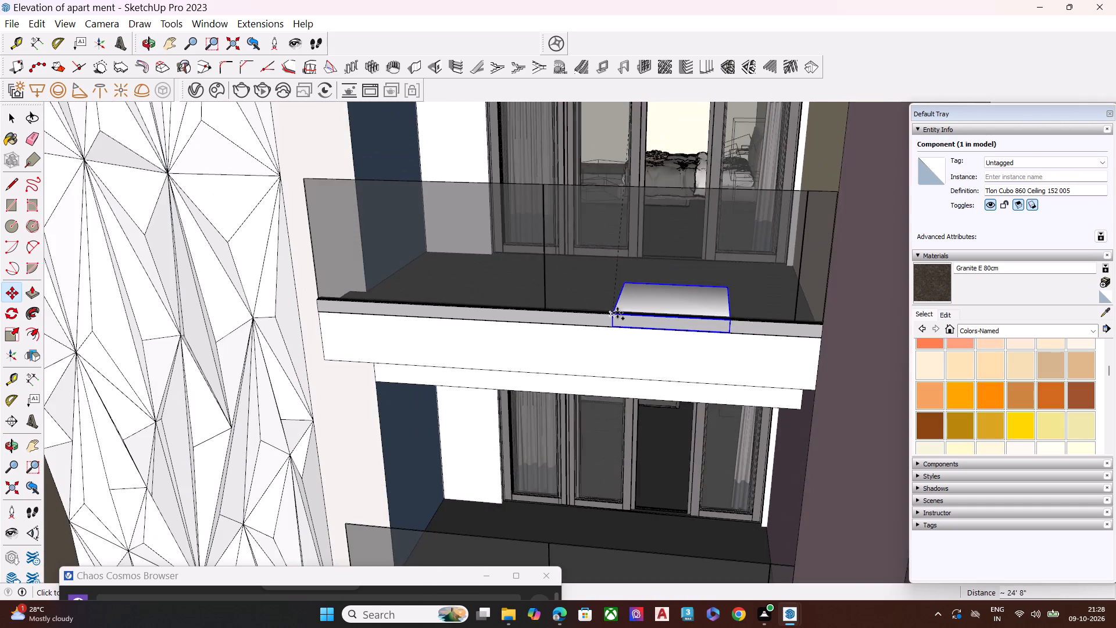
scroll(617, 313, down, 20)
scroll(612, 315, up, 1)
scroll(677, 311, down, 9)
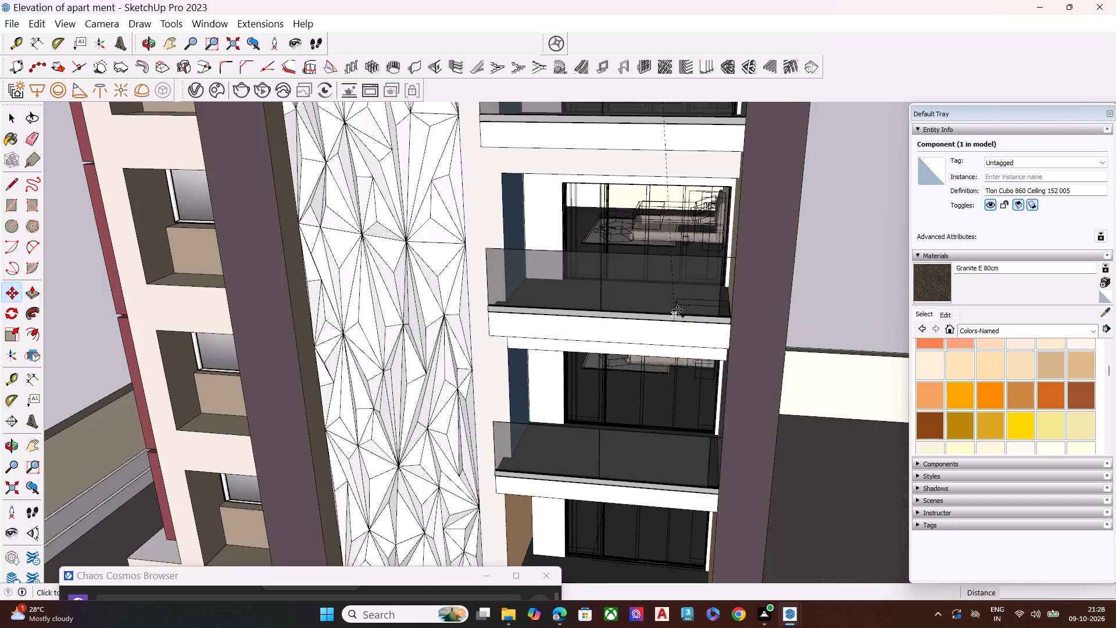
scroll(666, 316, down, 4)
middle_drag(661, 315, 646, 264)
scroll(648, 223, up, 3)
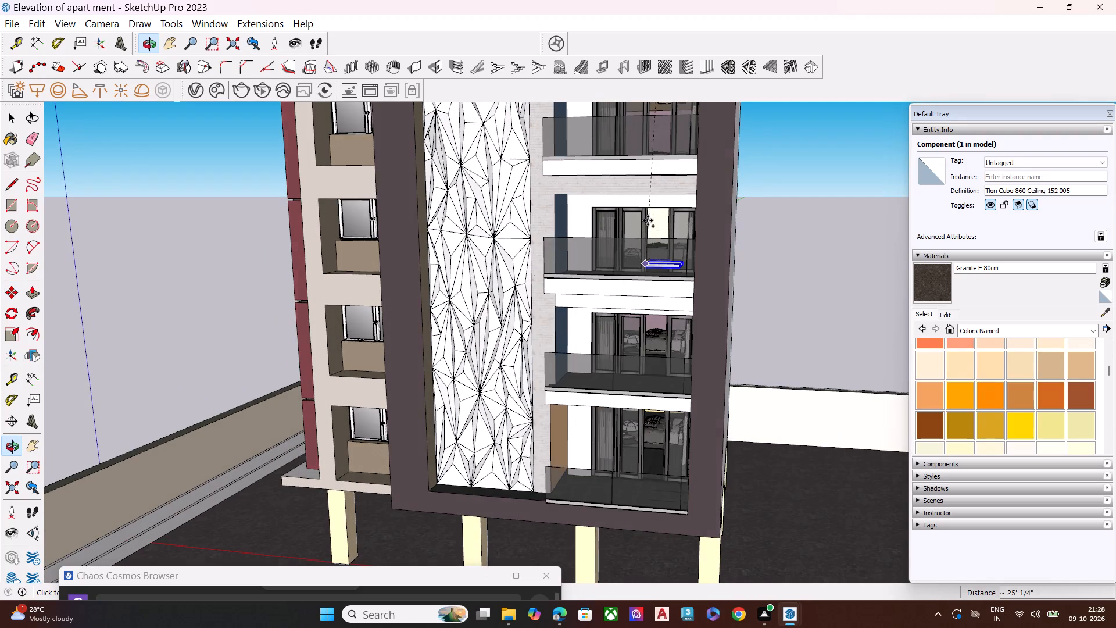
scroll(648, 220, up, 19)
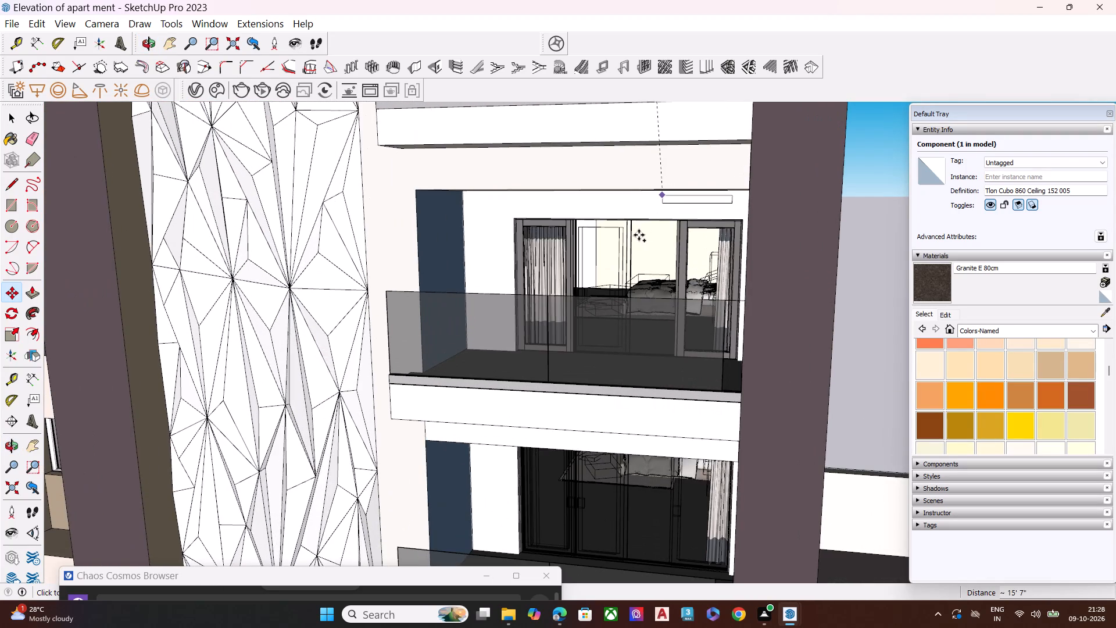
middle_drag(632, 227, 633, 204)
scroll(649, 195, up, 10)
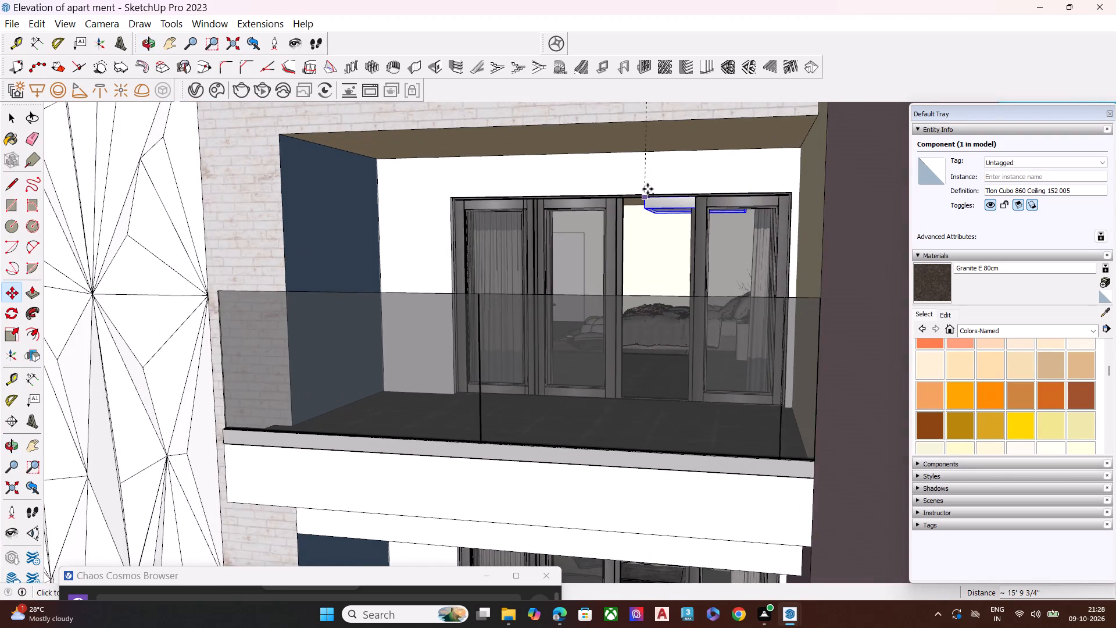
middle_drag(650, 185, 655, 176)
scroll(654, 188, up, 11)
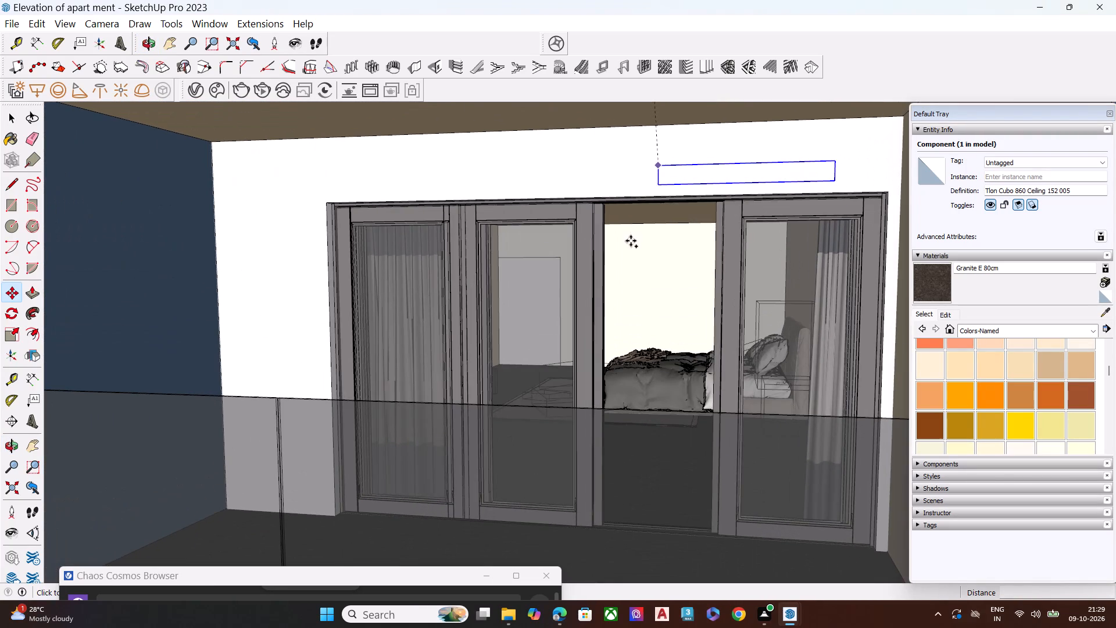
middle_drag(638, 244, 628, 214)
middle_drag(633, 218, 649, 273)
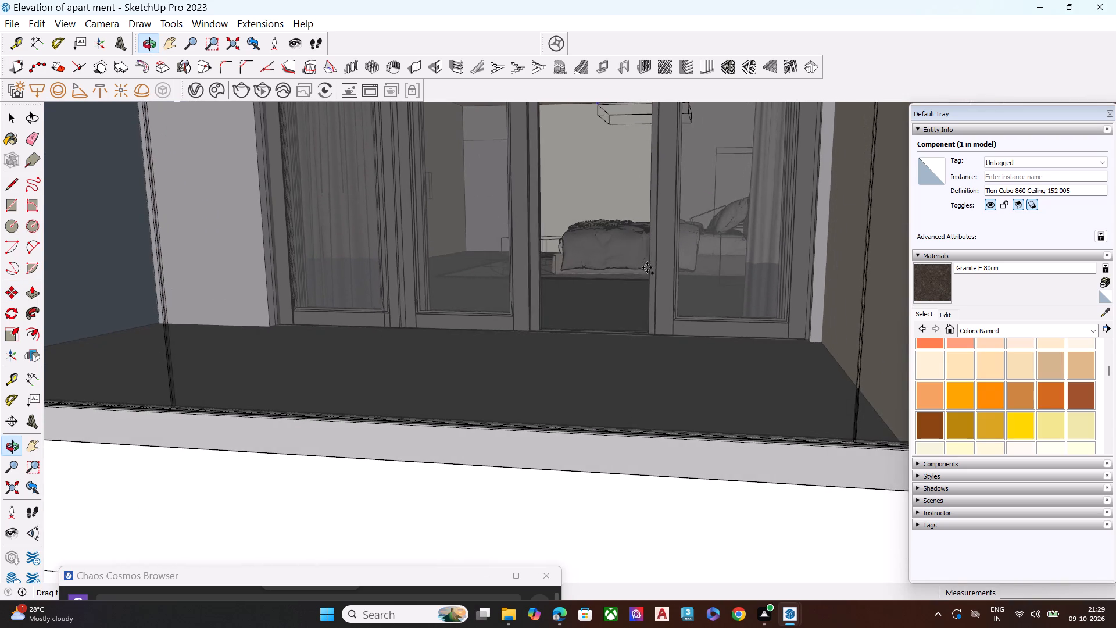
scroll(646, 265, up, 1)
scroll(660, 273, down, 8)
scroll(614, 301, down, 10)
scroll(614, 301, down, 11)
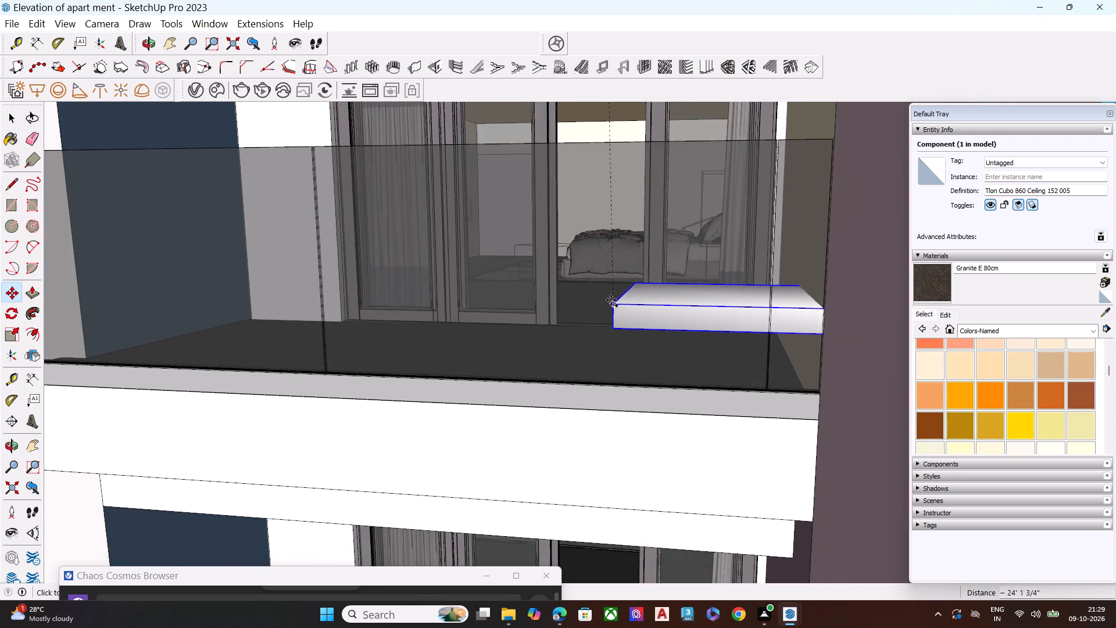
scroll(611, 300, down, 10)
scroll(583, 137, up, 6)
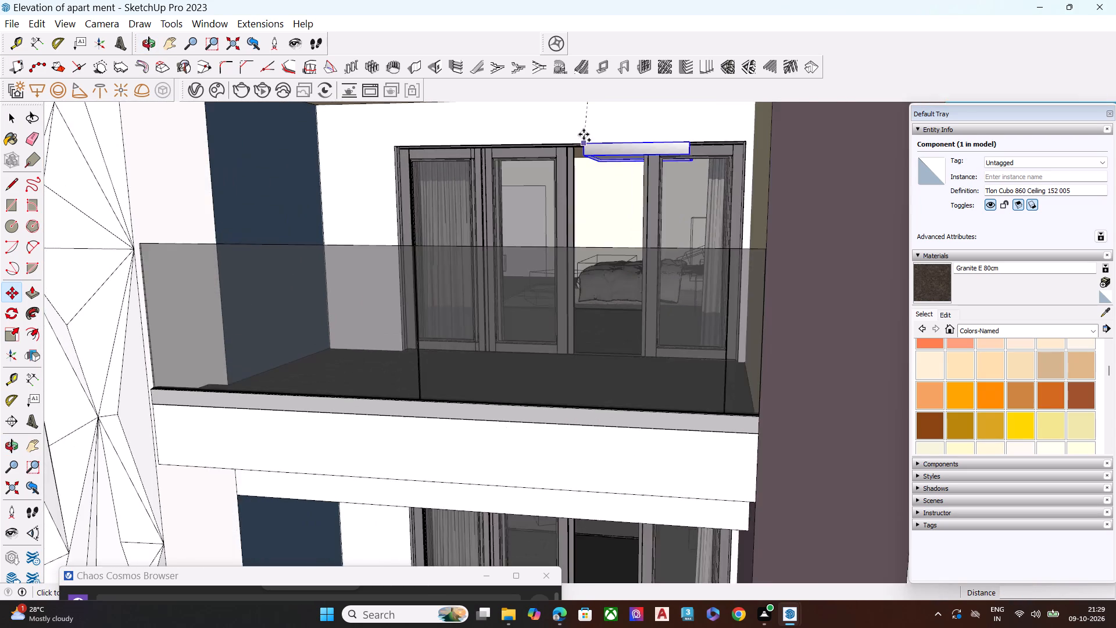
scroll(584, 134, up, 12)
middle_drag(627, 204, 635, 213)
middle_click(634, 213)
scroll(631, 199, up, 8)
middle_drag(664, 217, 663, 216)
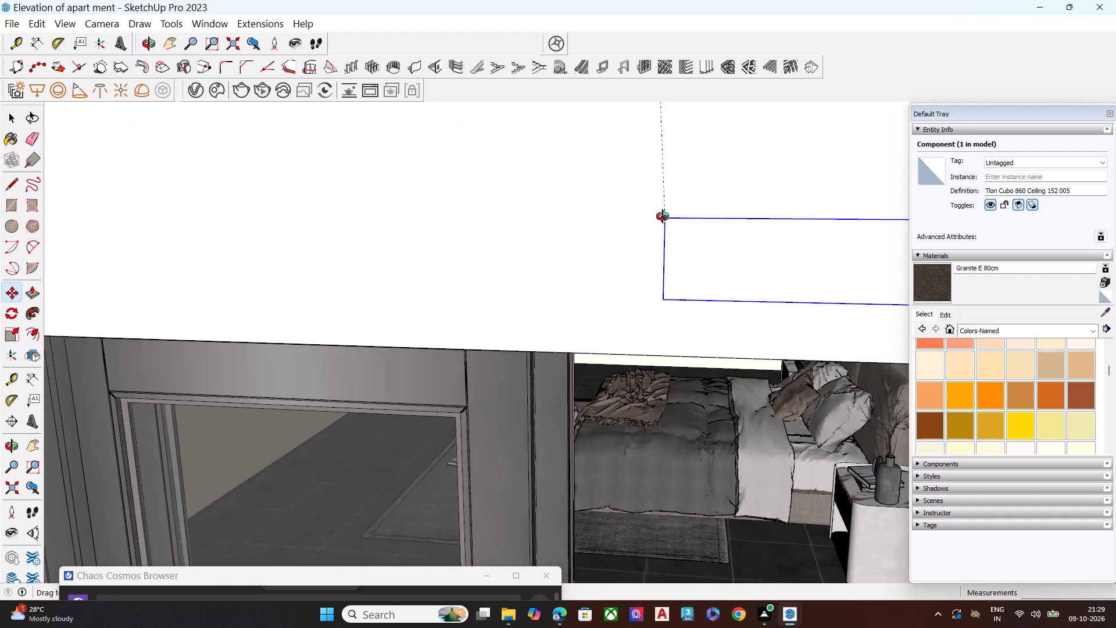
middle_drag(663, 216, 643, 126)
middle_drag(702, 370, 677, 324)
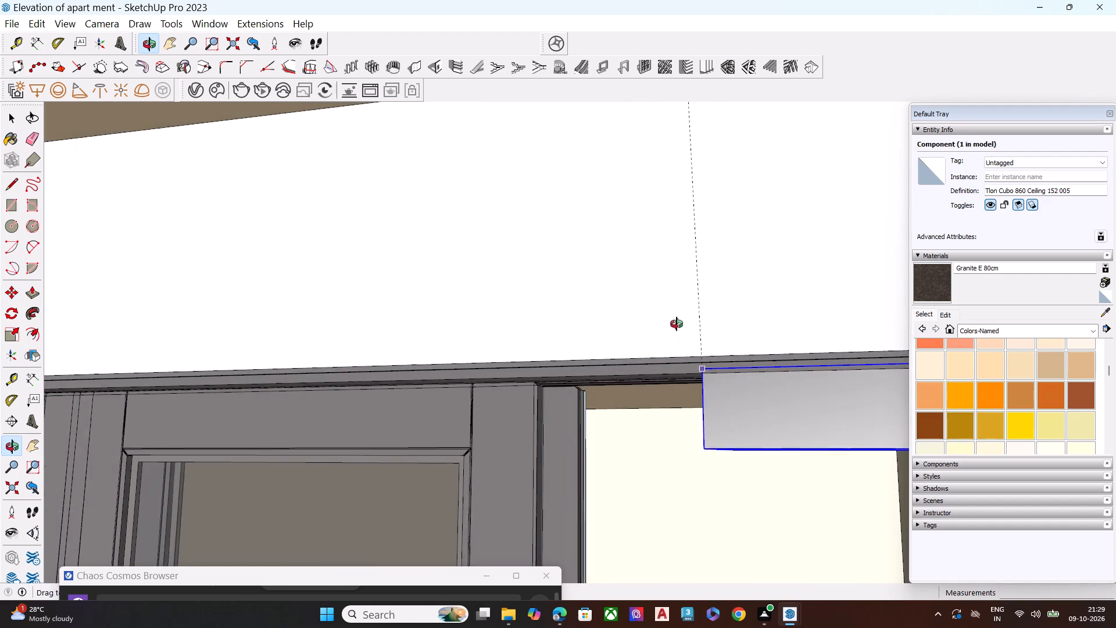
middle_drag(677, 324, 675, 297)
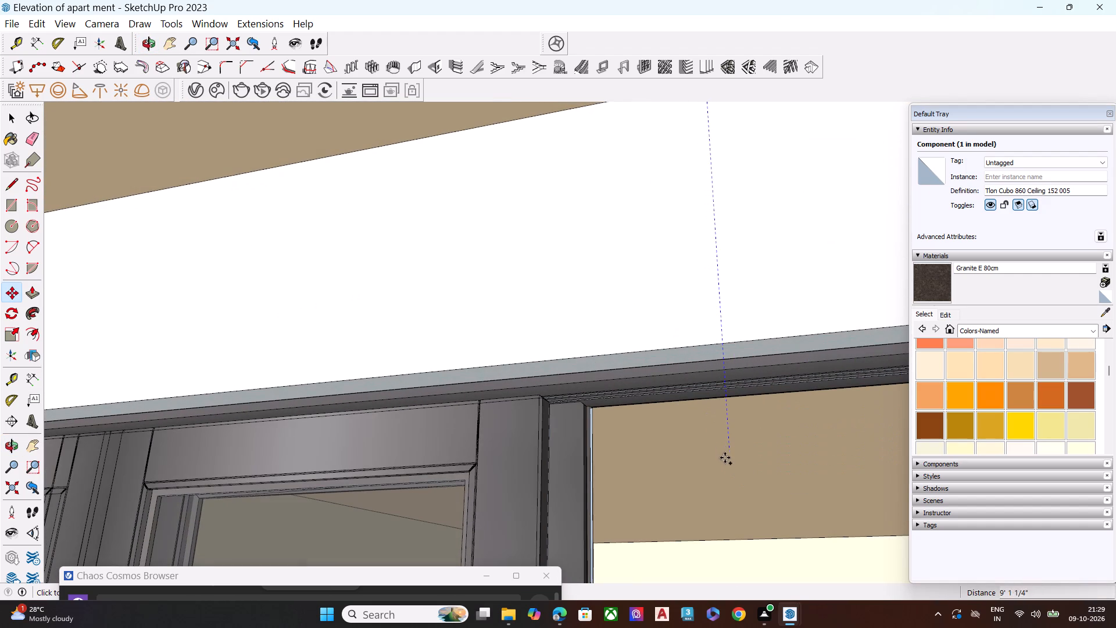
click(722, 458)
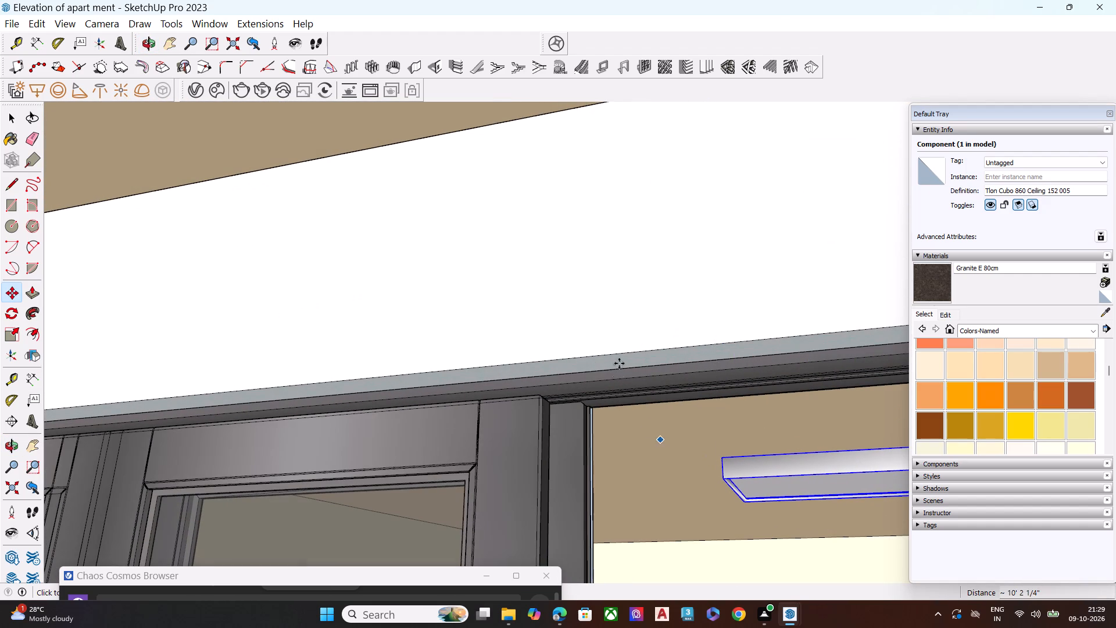
Copy the Tlon Cubo 860 Ceiling light from the cream-walled bedroom straight down to the ceiling of the mauve-walled bedroom one floor below.
scroll(661, 326, down, 10)
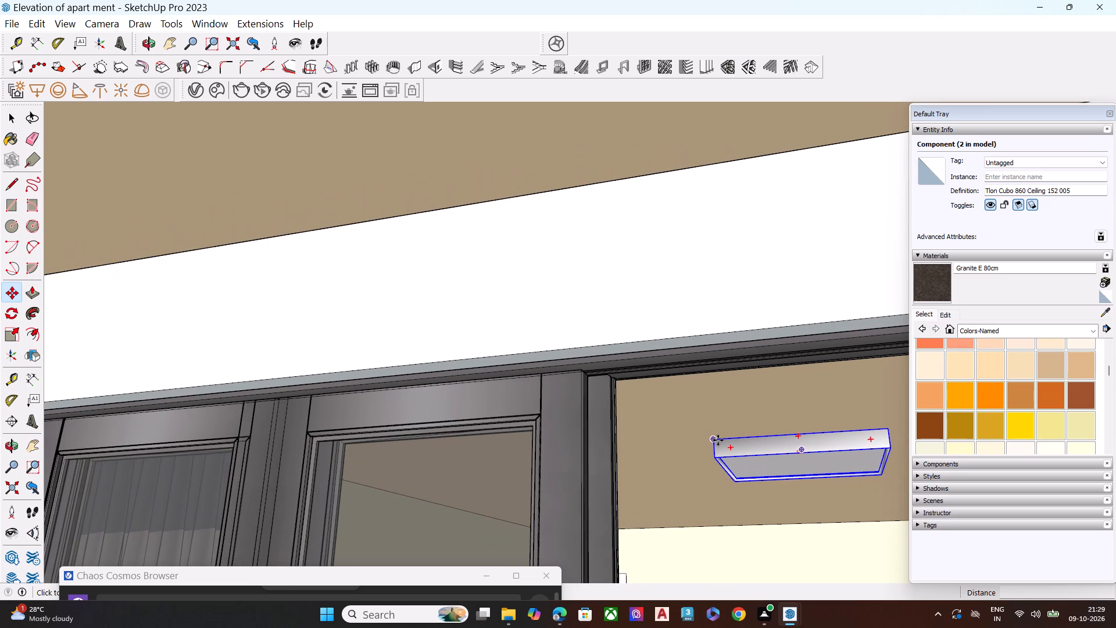
click(715, 440)
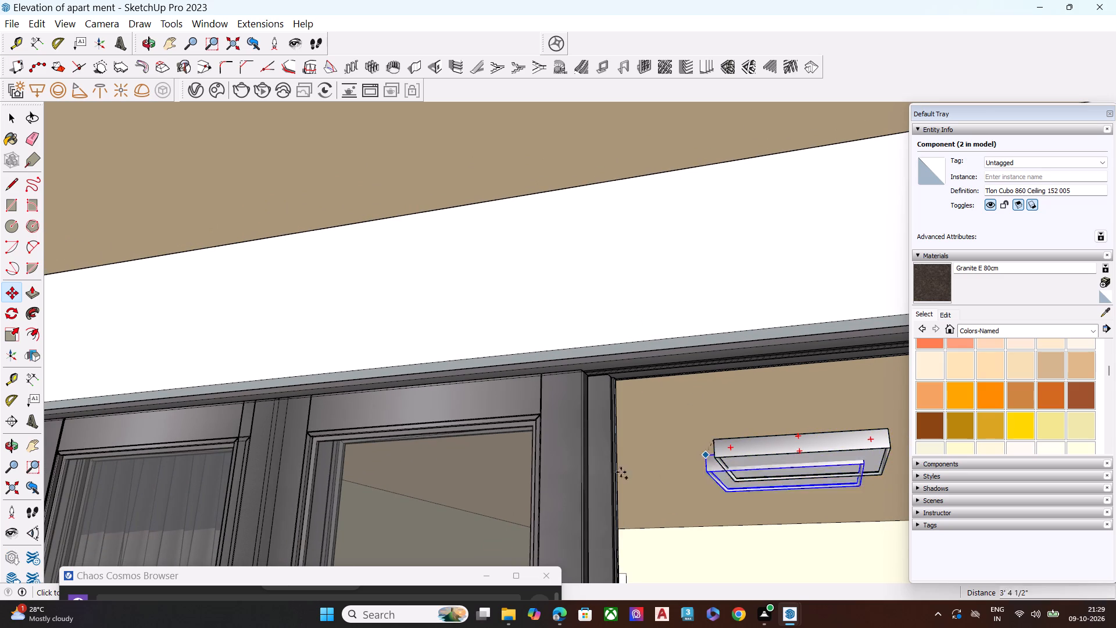
scroll(541, 399, down, 9)
scroll(695, 313, down, 5)
scroll(695, 313, up, 1)
scroll(695, 313, down, 20)
scroll(695, 313, down, 1)
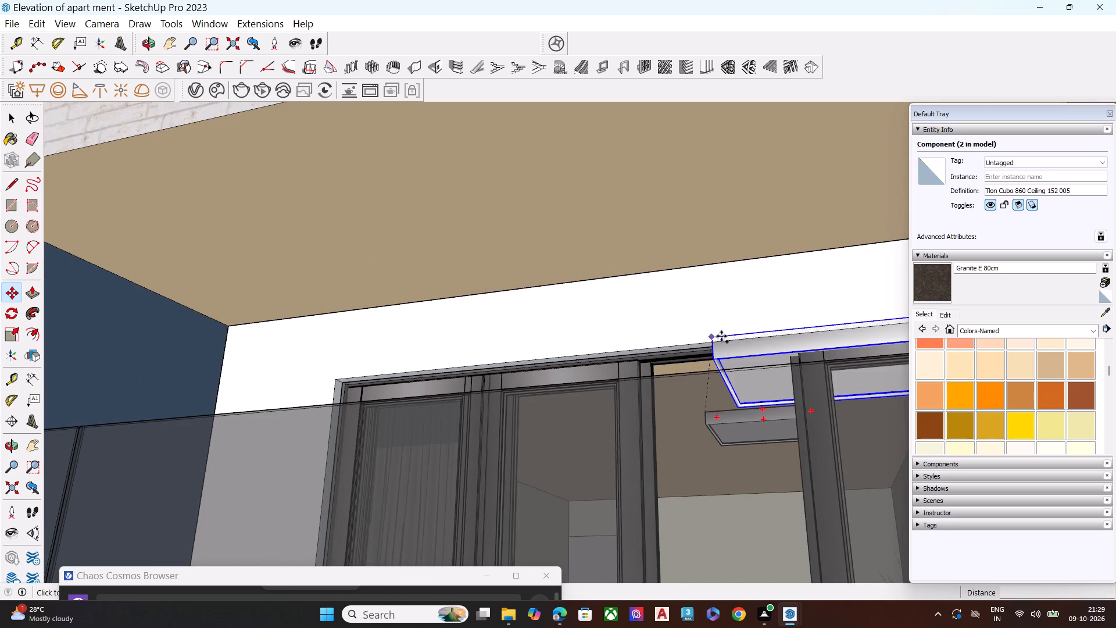
scroll(721, 336, down, 9)
scroll(648, 306, down, 17)
scroll(659, 321, up, 1)
scroll(659, 321, down, 12)
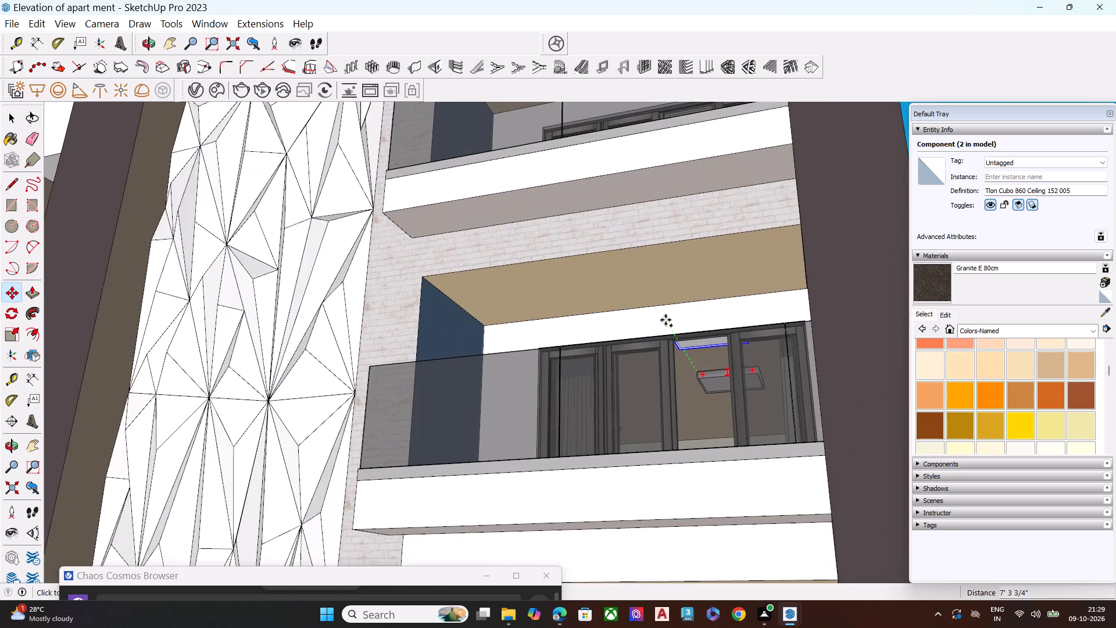
scroll(666, 322, down, 14)
scroll(673, 318, down, 14)
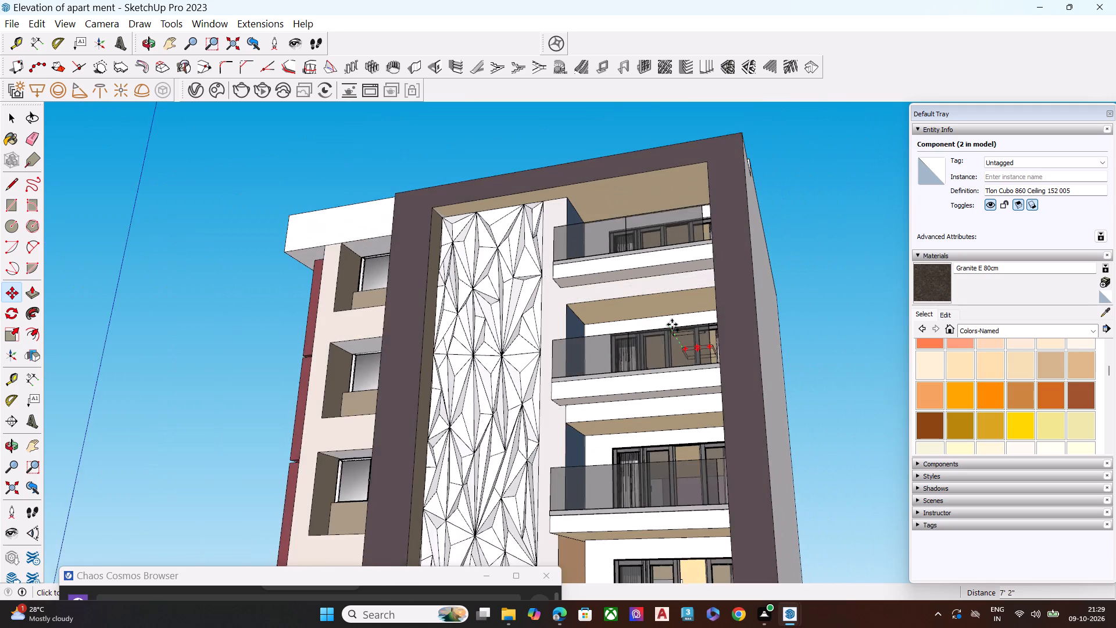
scroll(672, 324, down, 4)
scroll(669, 426, up, 12)
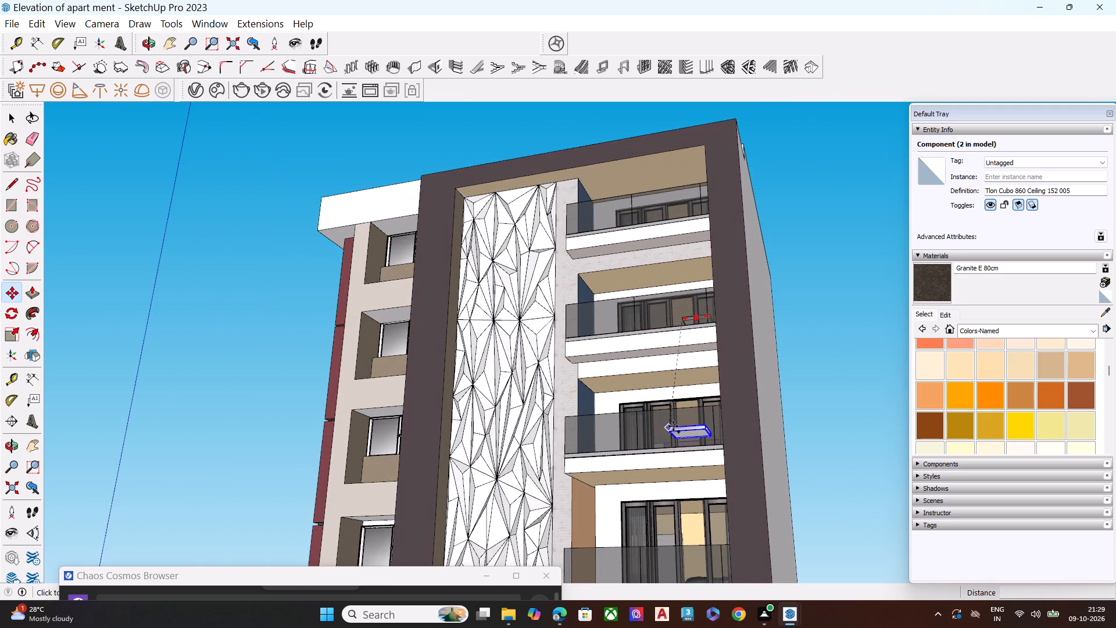
middle_drag(675, 424, 688, 468)
scroll(702, 433, up, 12)
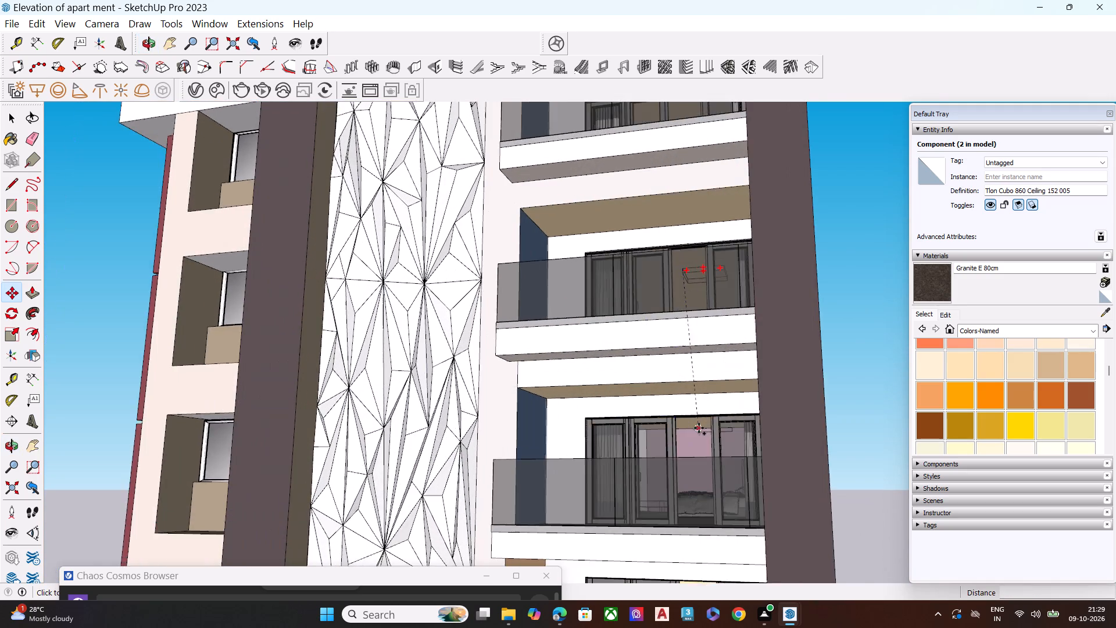
scroll(699, 428, up, 12)
scroll(685, 409, up, 13)
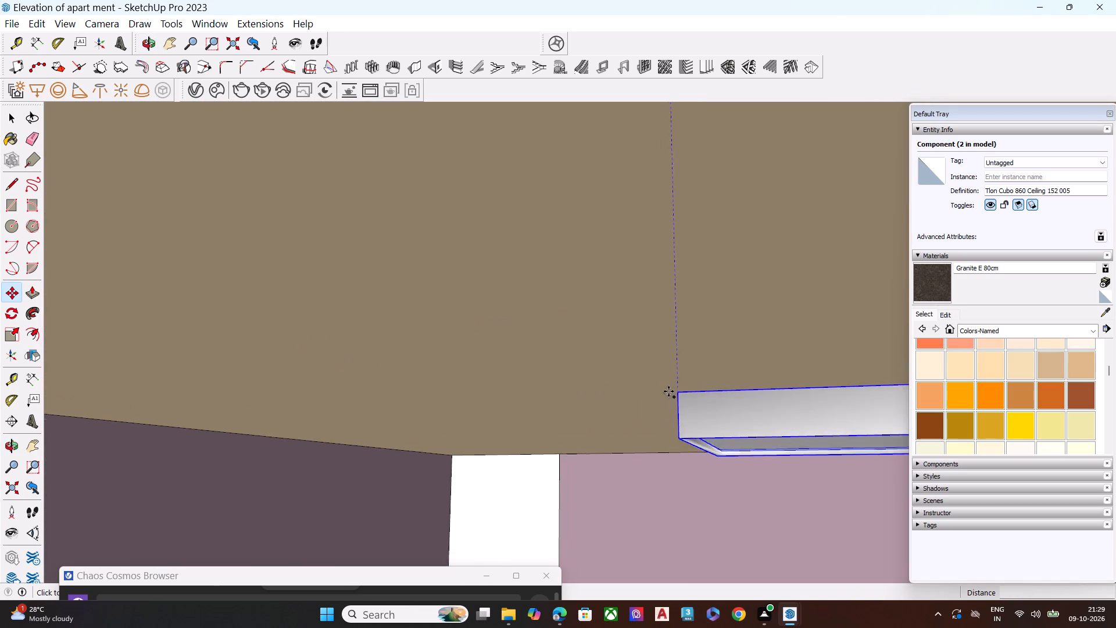
scroll(667, 393, down, 1)
click(622, 322)
Copy the Tlon Cubo 860 Ceiling light from the mauve-walled bedroom about 8' 10 3/4" straight down to the ceiling of the yellow-walled bedroom.
scroll(572, 333, down, 6)
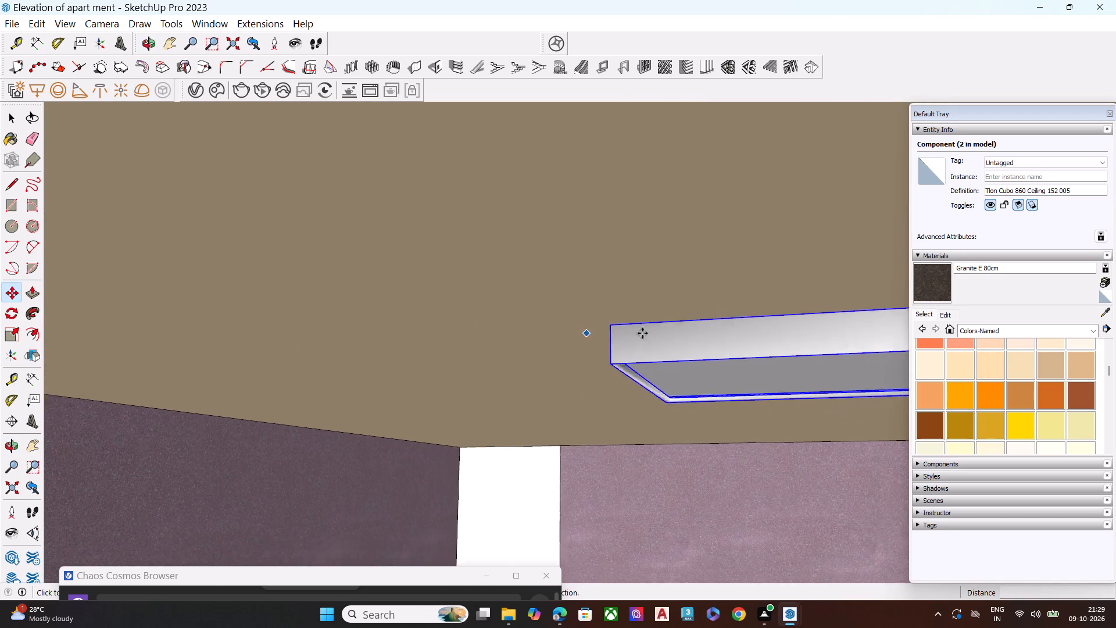
scroll(642, 333, down, 2)
scroll(693, 317, down, 8)
middle_drag(675, 355, 707, 350)
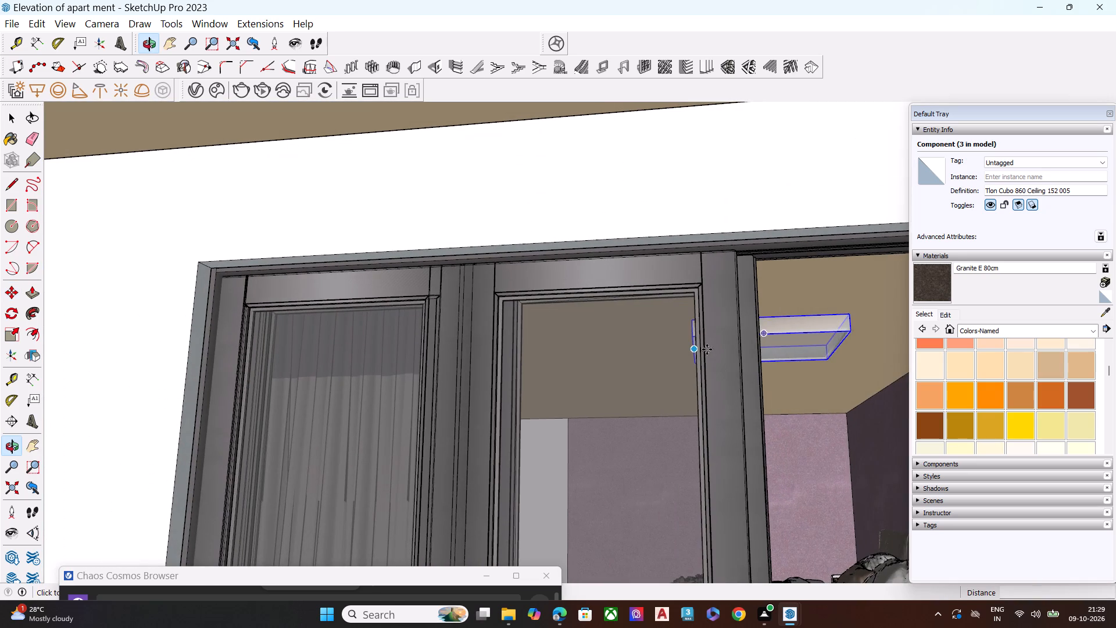
middle_drag(712, 348, 667, 351)
scroll(732, 333, up, 7)
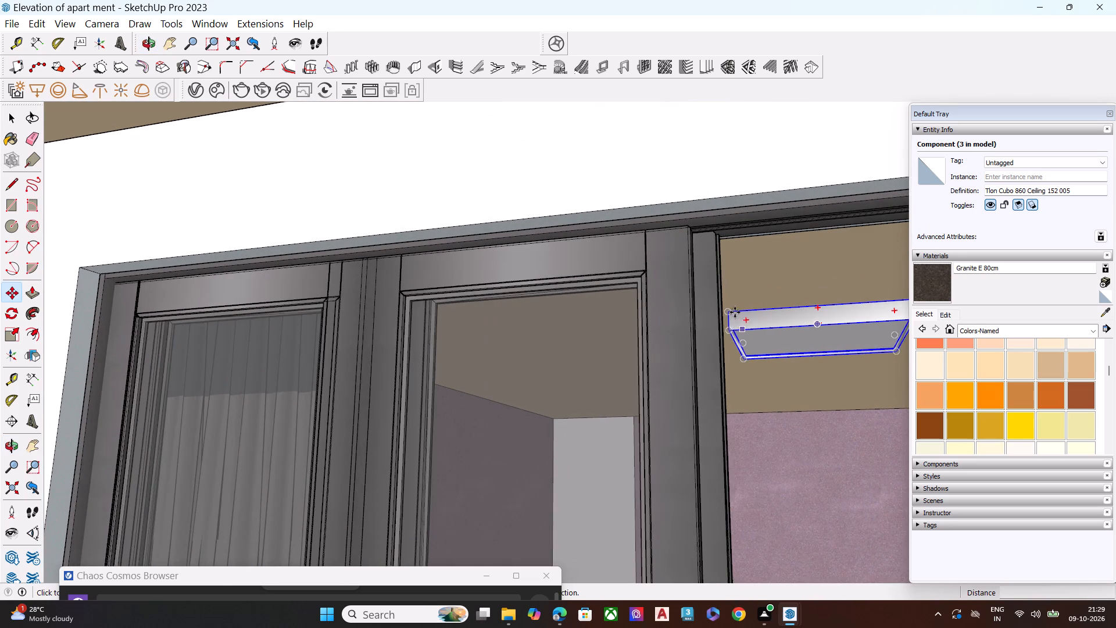
click(724, 305)
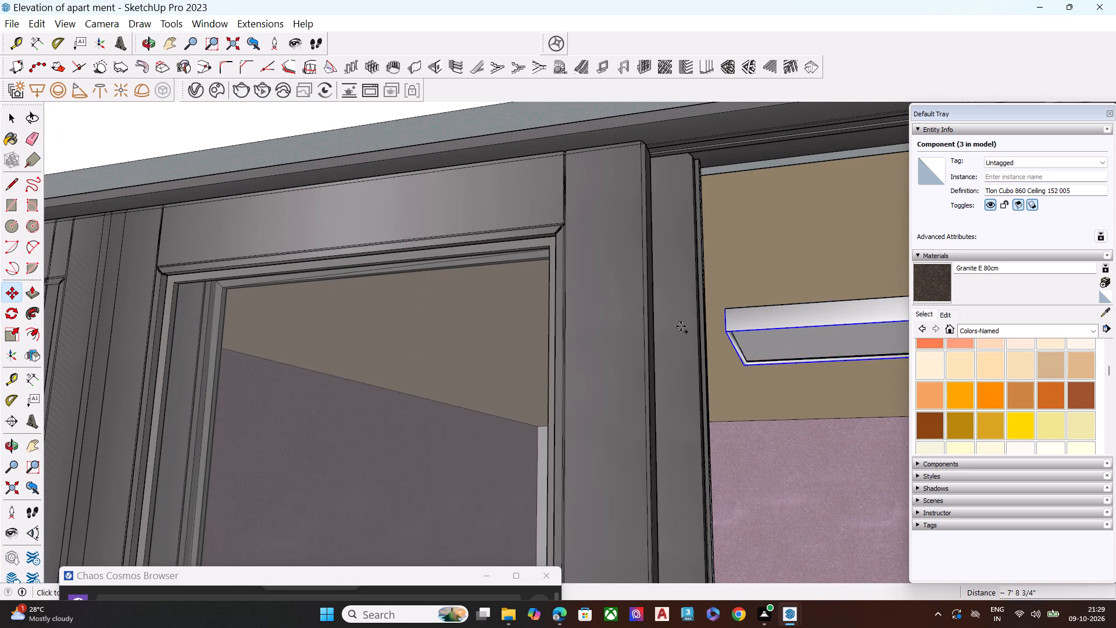
scroll(560, 335, down, 9)
scroll(802, 315, down, 11)
scroll(674, 319, down, 10)
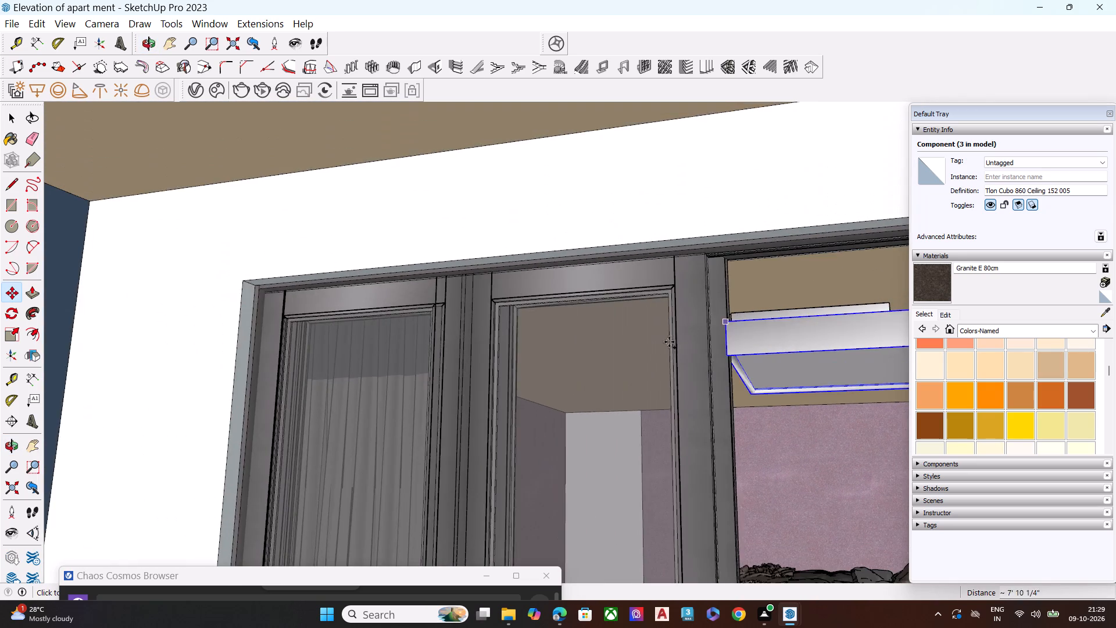
scroll(738, 323, down, 11)
scroll(749, 318, down, 11)
scroll(771, 328, down, 10)
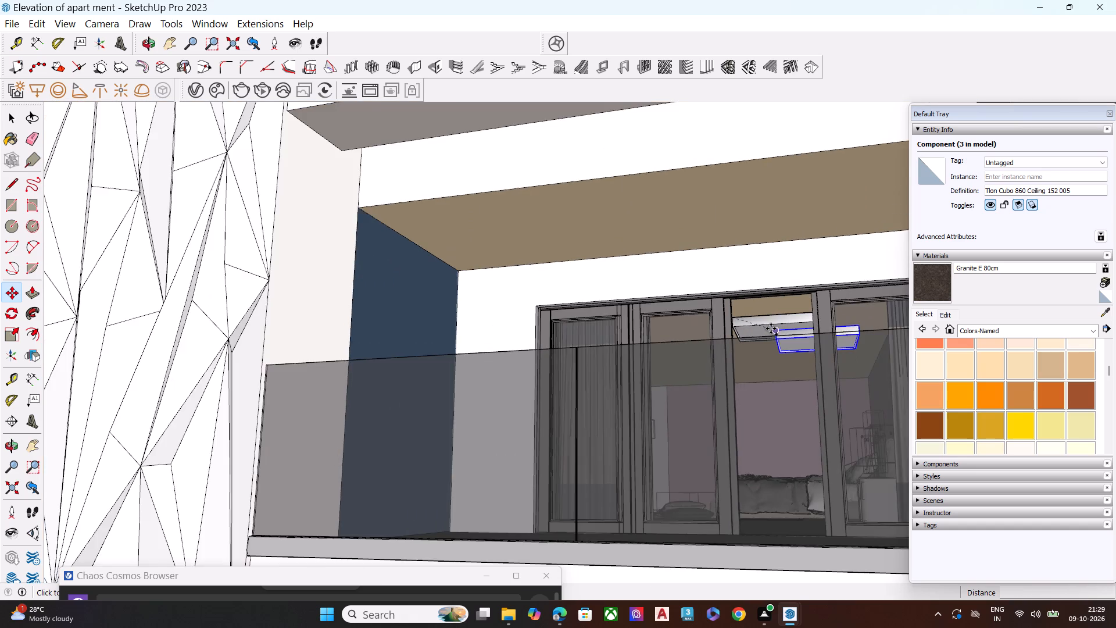
scroll(696, 337, down, 11)
scroll(722, 337, down, 10)
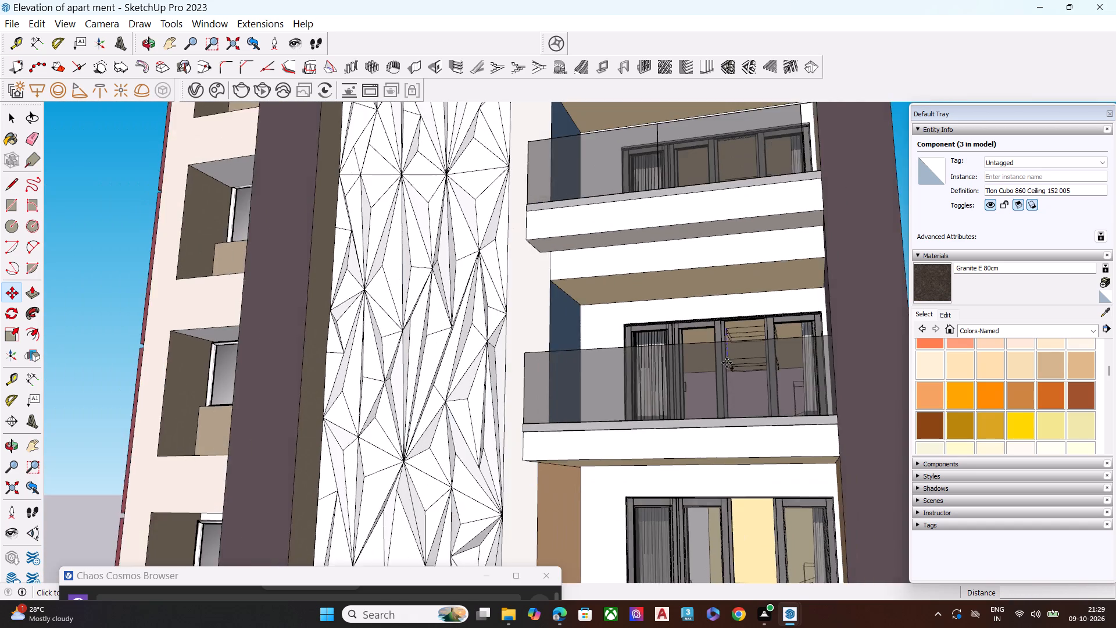
scroll(728, 371, down, 16)
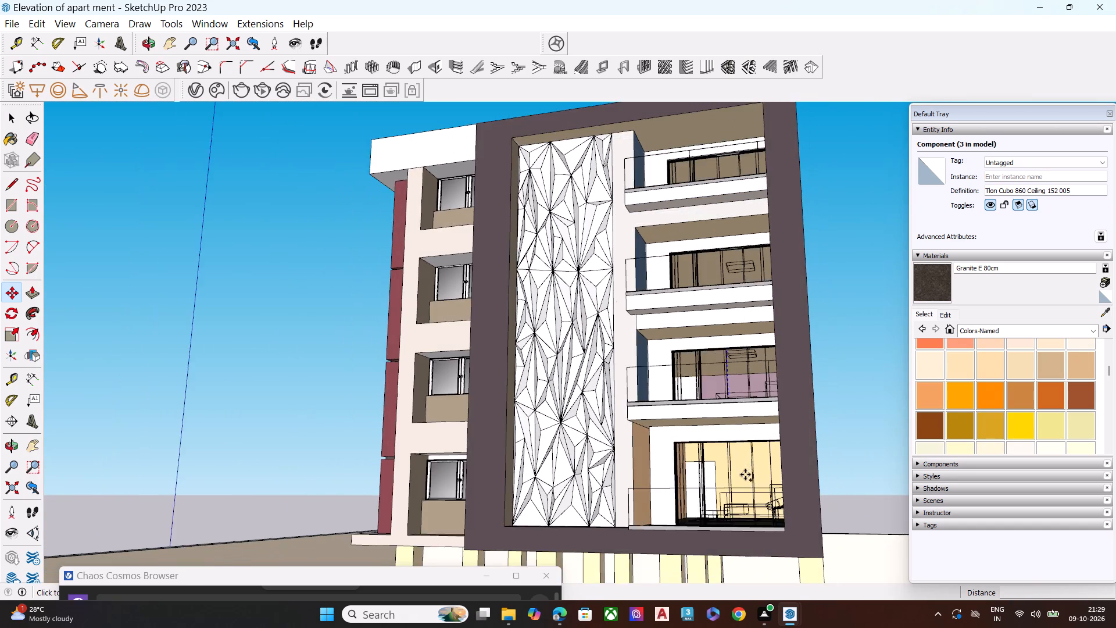
middle_drag(744, 480, 738, 459)
scroll(740, 455, up, 10)
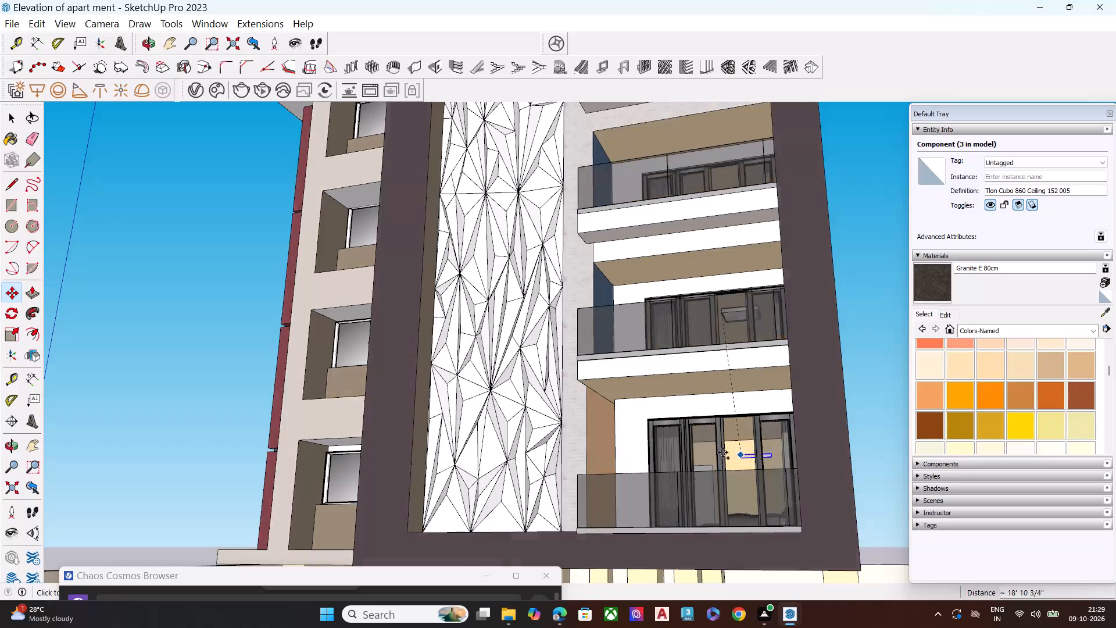
scroll(722, 452, up, 8)
scroll(754, 386, up, 9)
middle_click(760, 409)
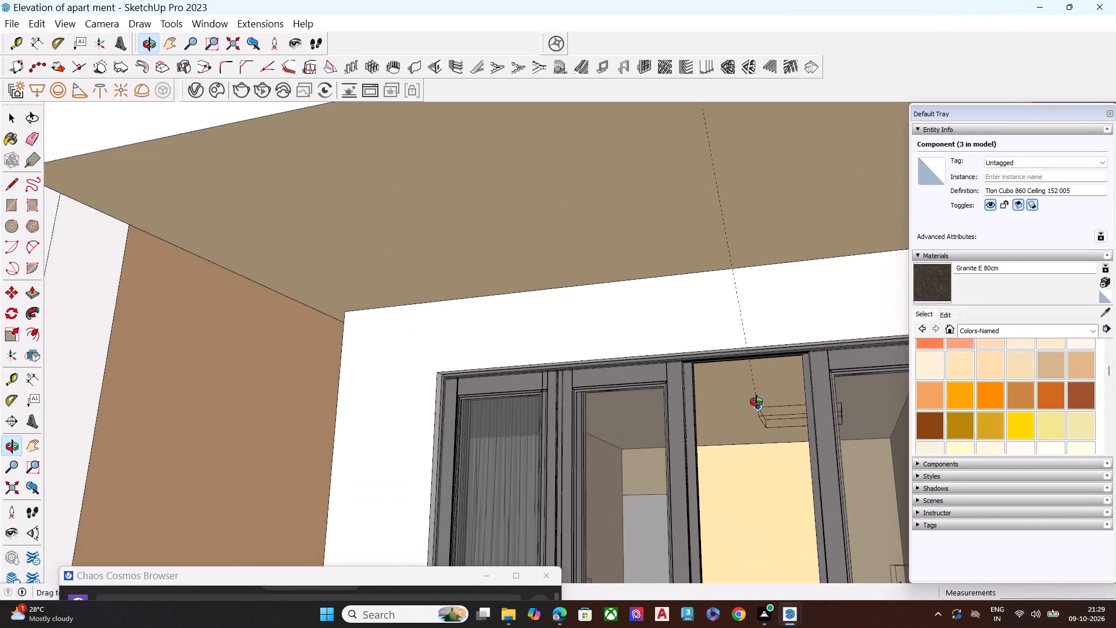
scroll(748, 403, up, 3)
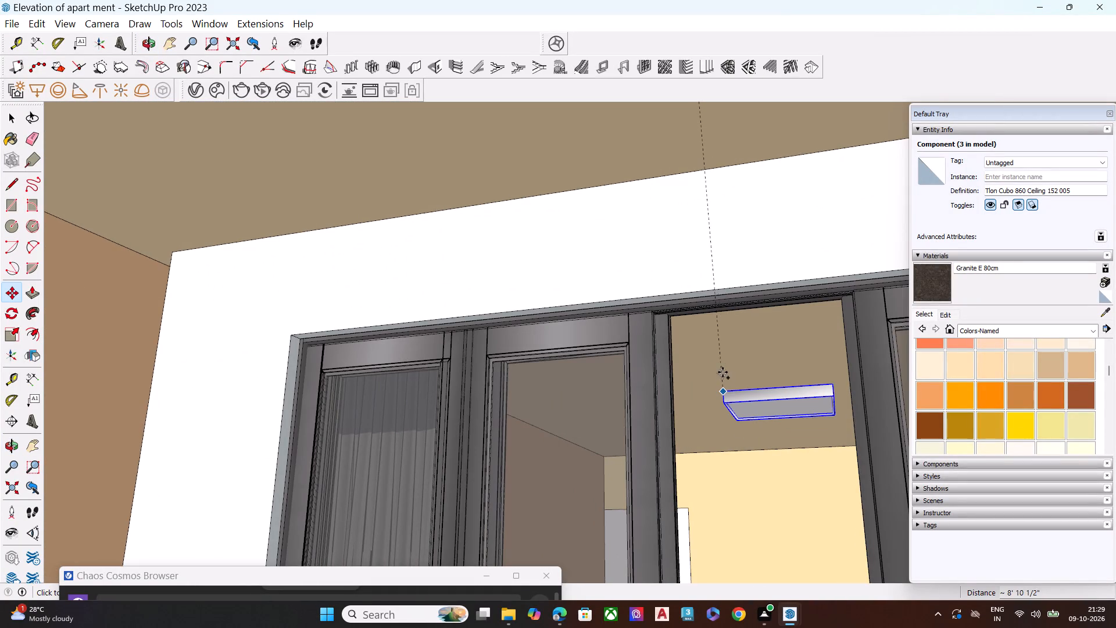
middle_drag(735, 379, 745, 411)
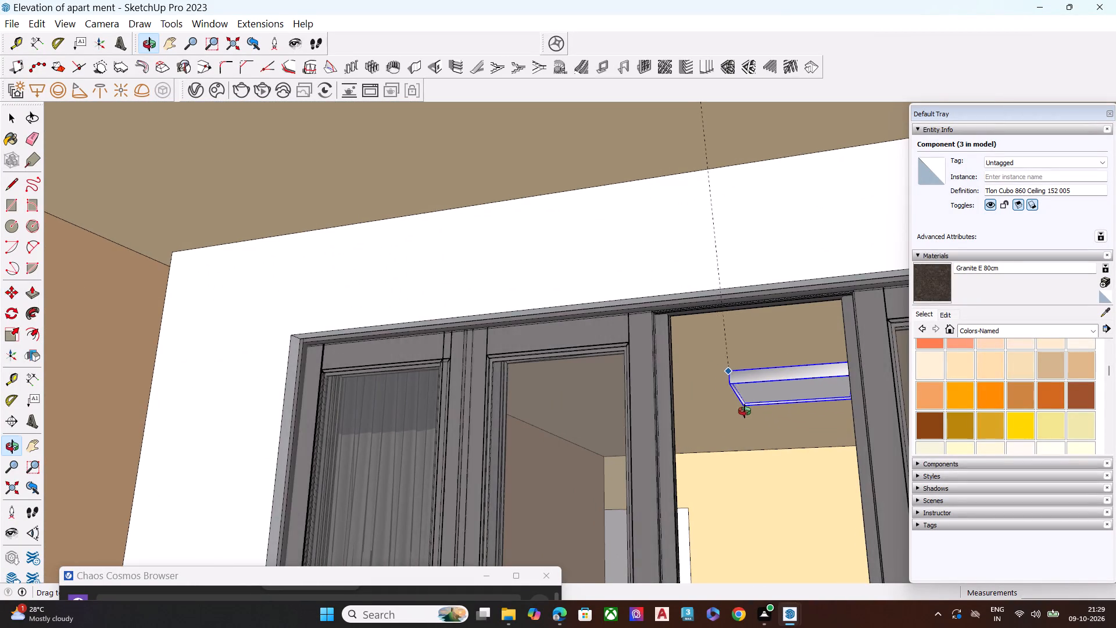
middle_drag(745, 411, 770, 384)
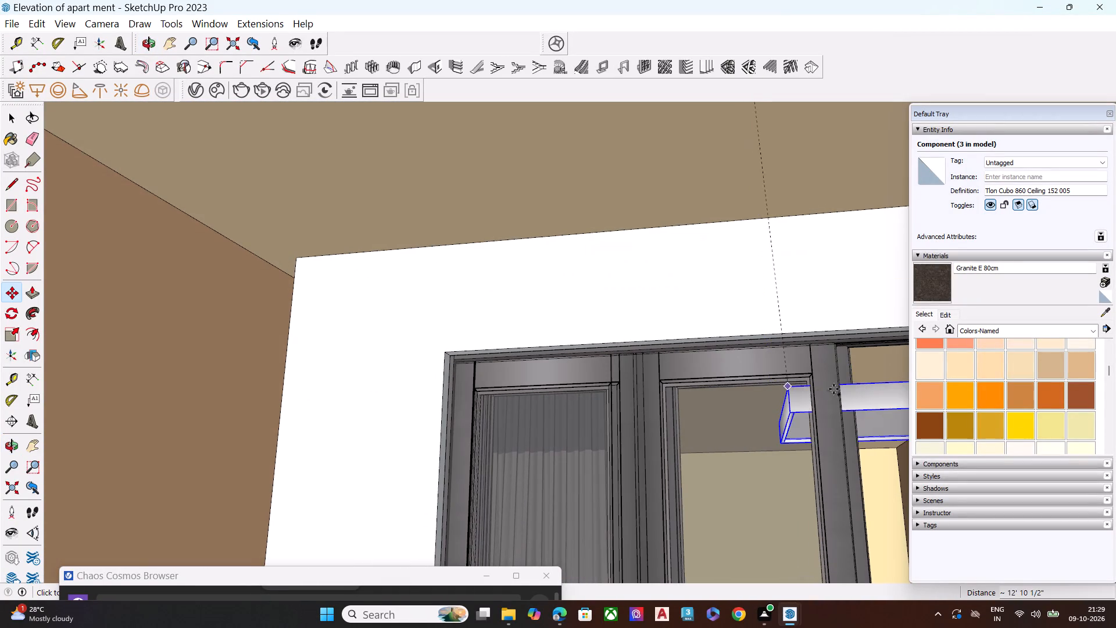
middle_drag(834, 389, 791, 387)
middle_drag(867, 390, 840, 397)
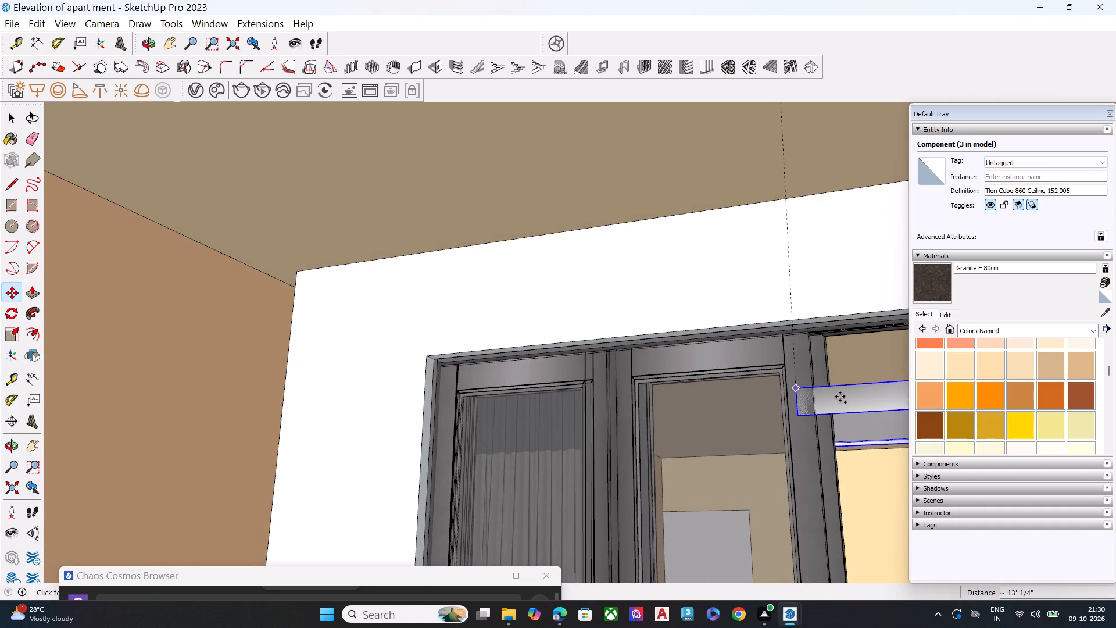
middle_drag(840, 397, 817, 405)
middle_drag(822, 416, 897, 409)
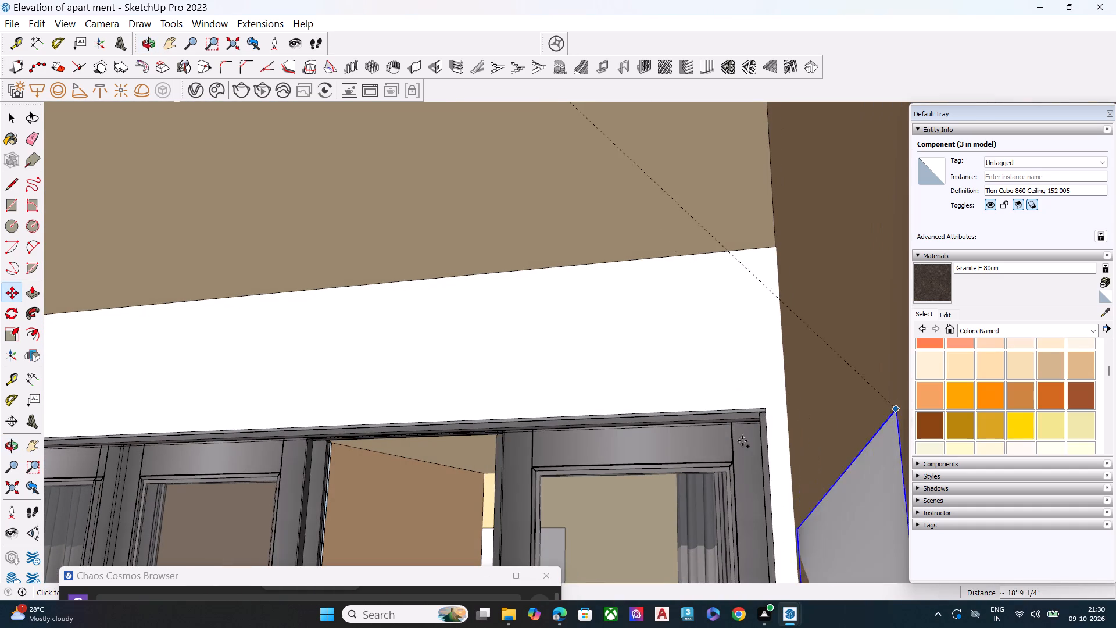
middle_drag(453, 469, 472, 451)
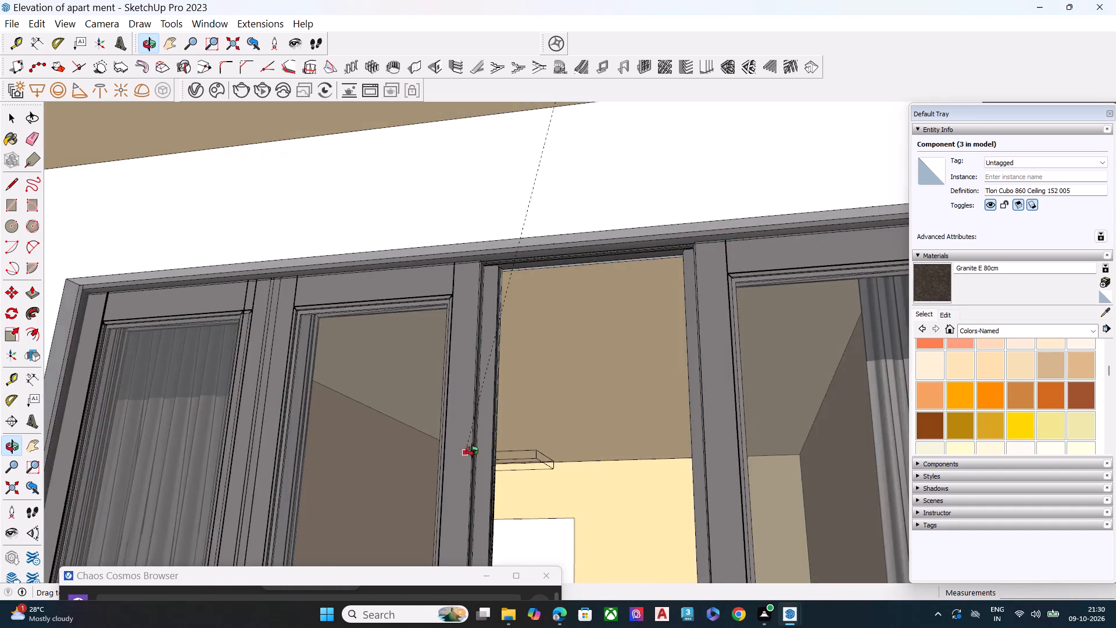
middle_drag(472, 451, 487, 445)
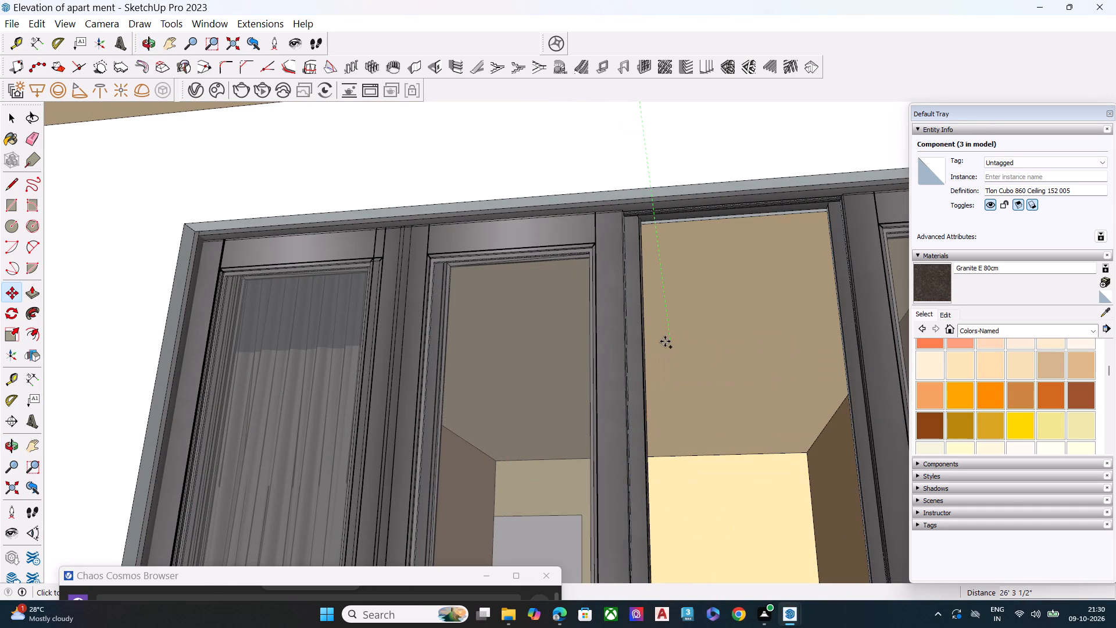
click(634, 346)
key(space)
key(Escape)
Move the Tlon Light 450 Ceiling light from beside the front boundary wall up towards the top-floor balcony.
scroll(581, 312, down, 6)
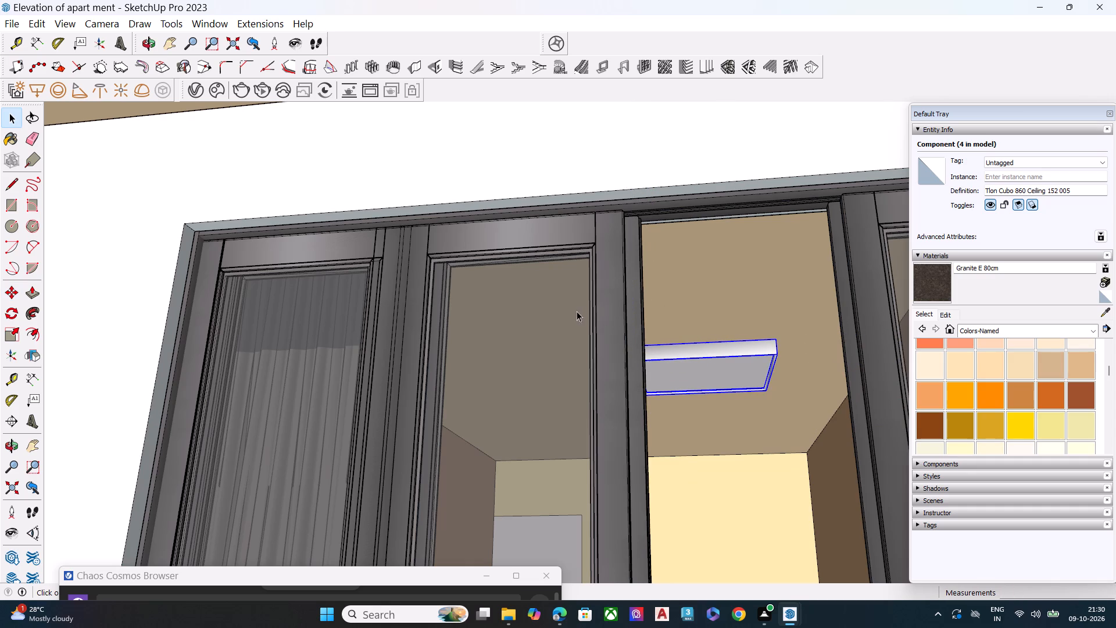
scroll(577, 311, down, 12)
scroll(682, 348, down, 19)
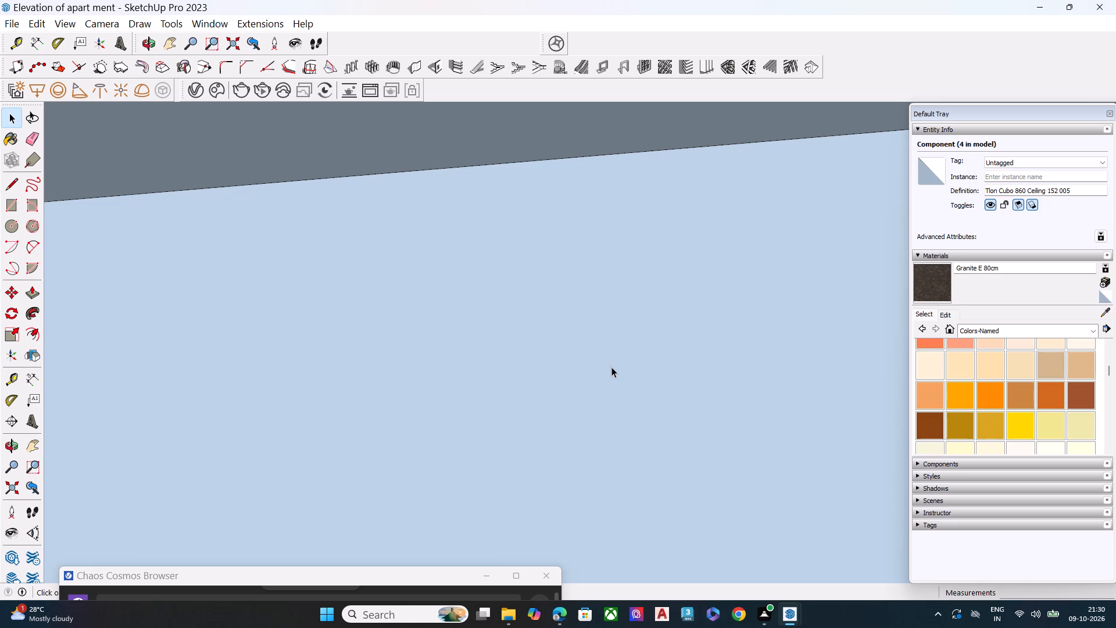
click(12, 481)
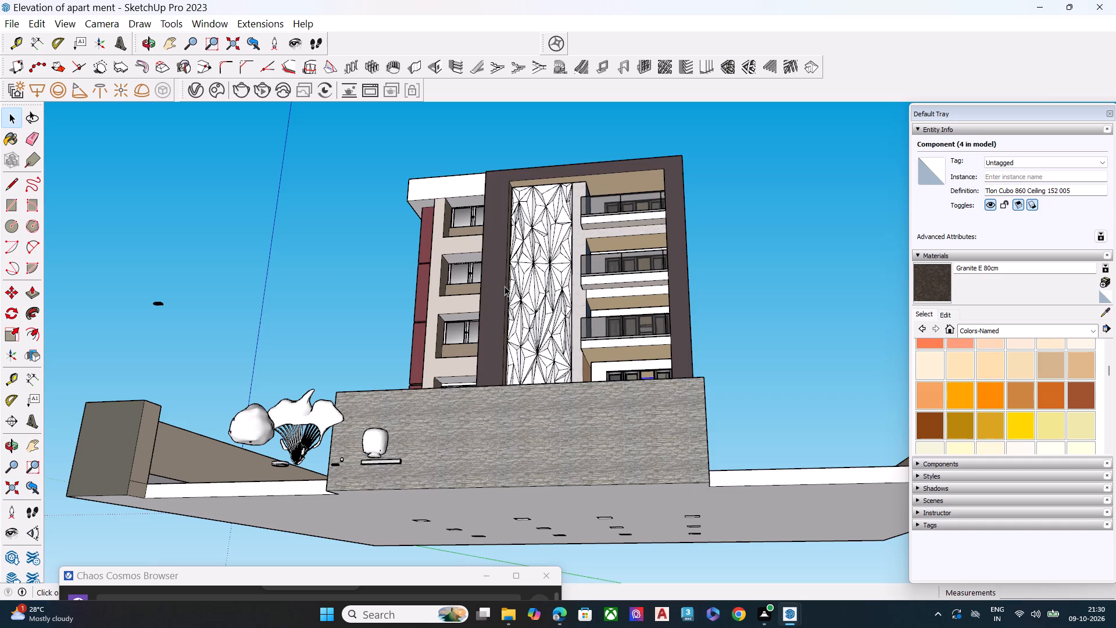
middle_drag(570, 369, 602, 482)
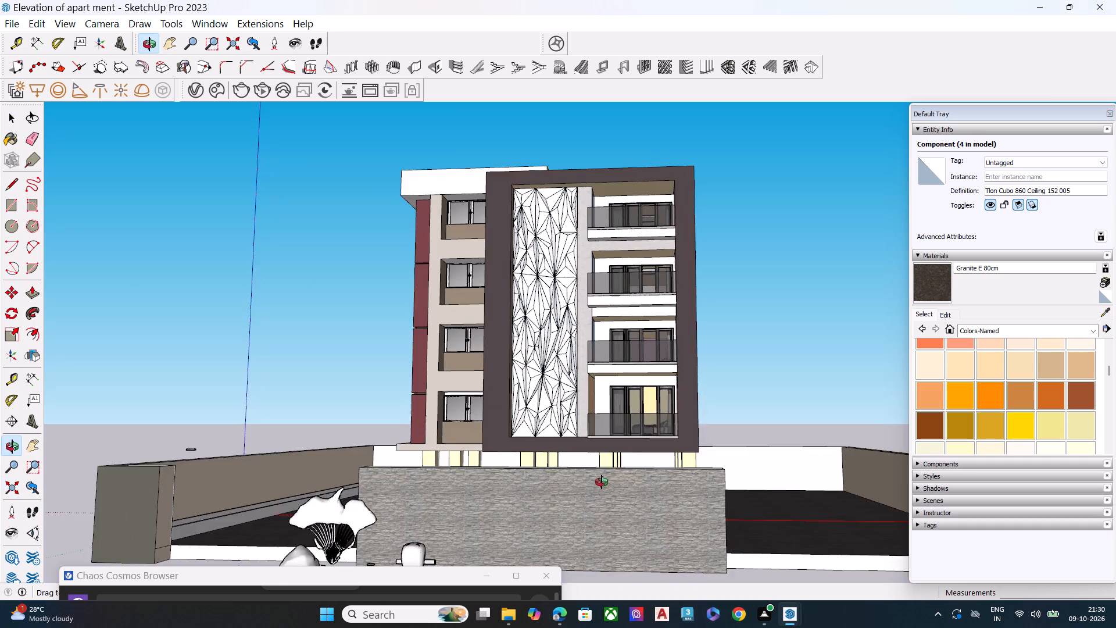
middle_drag(602, 482, 618, 480)
scroll(498, 336, down, 7)
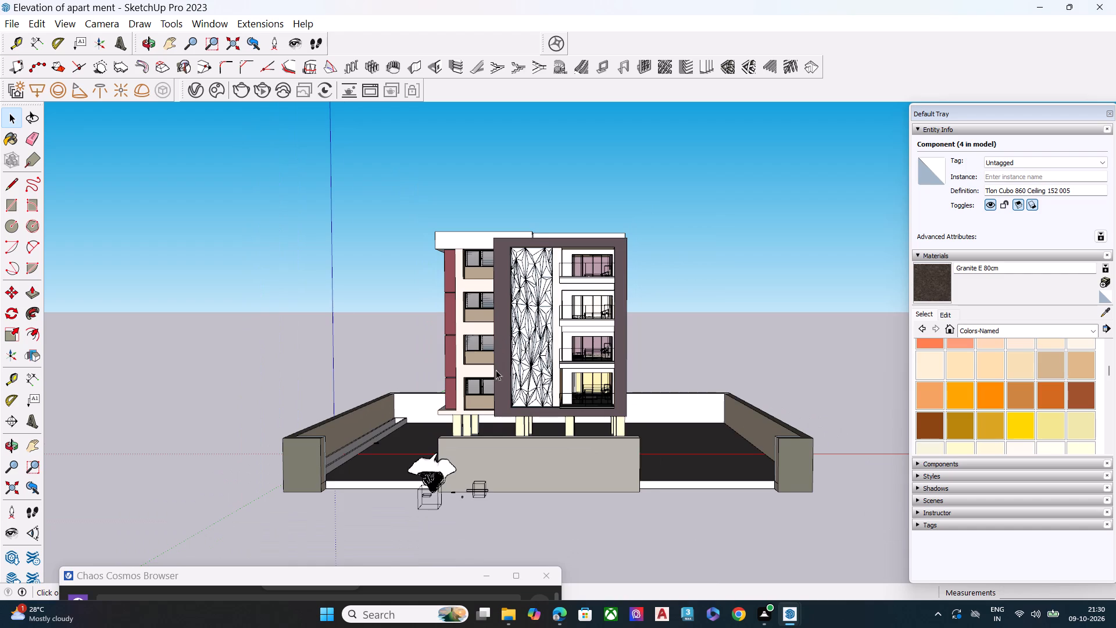
middle_drag(459, 437, 615, 486)
scroll(591, 541, up, 8)
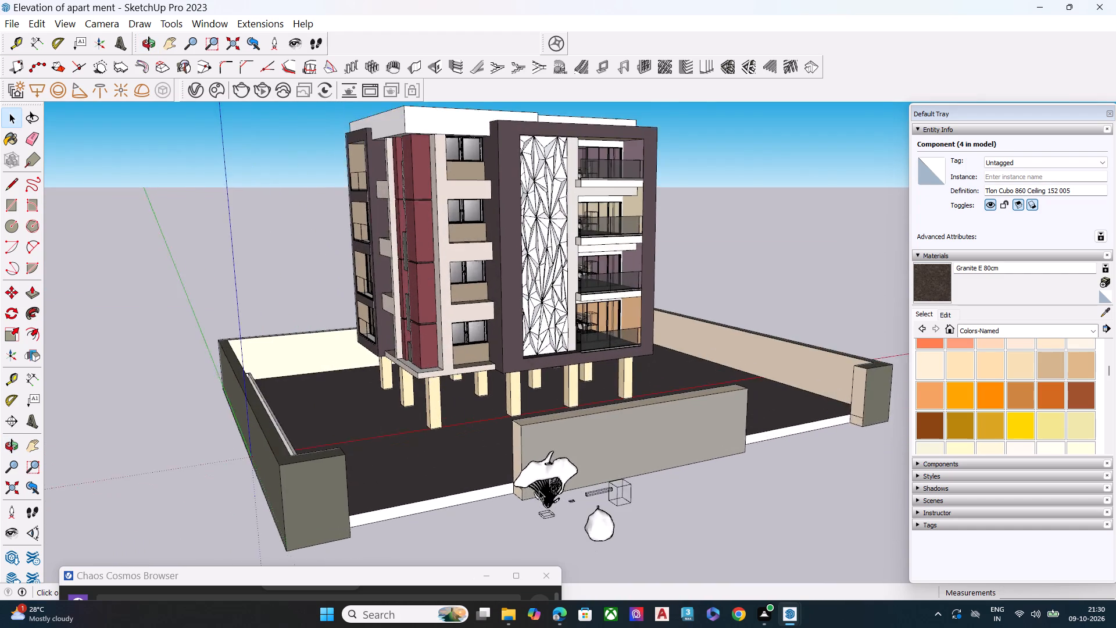
scroll(563, 523, up, 7)
scroll(583, 471, up, 6)
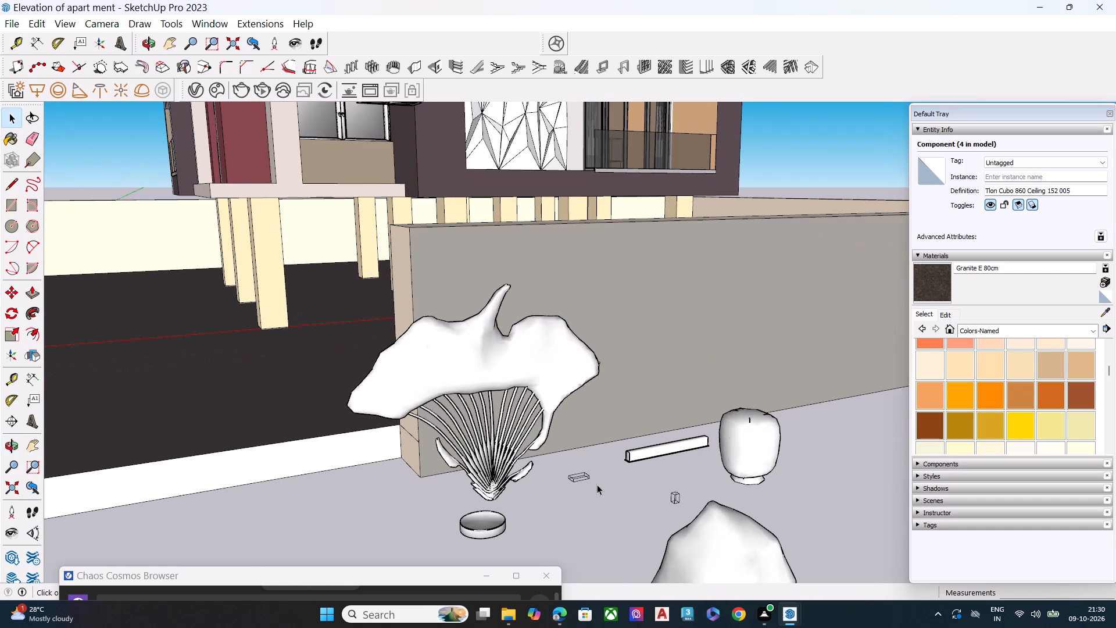
scroll(597, 484, up, 3)
scroll(535, 408, down, 4)
scroll(509, 492, up, 6)
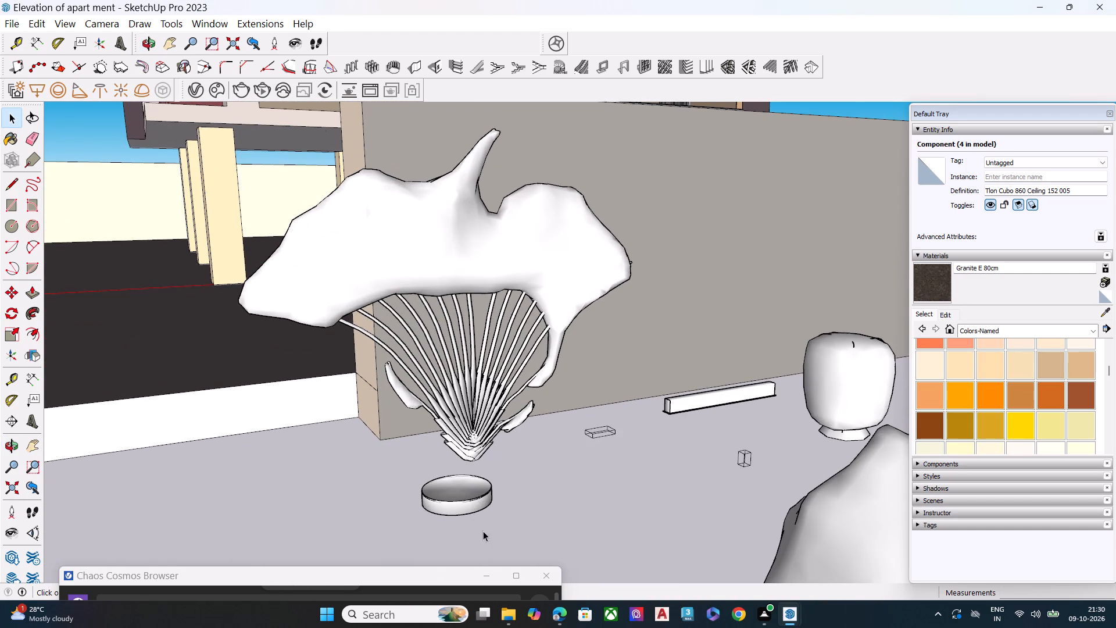
drag(484, 531, 478, 525)
drag(411, 480, 495, 523)
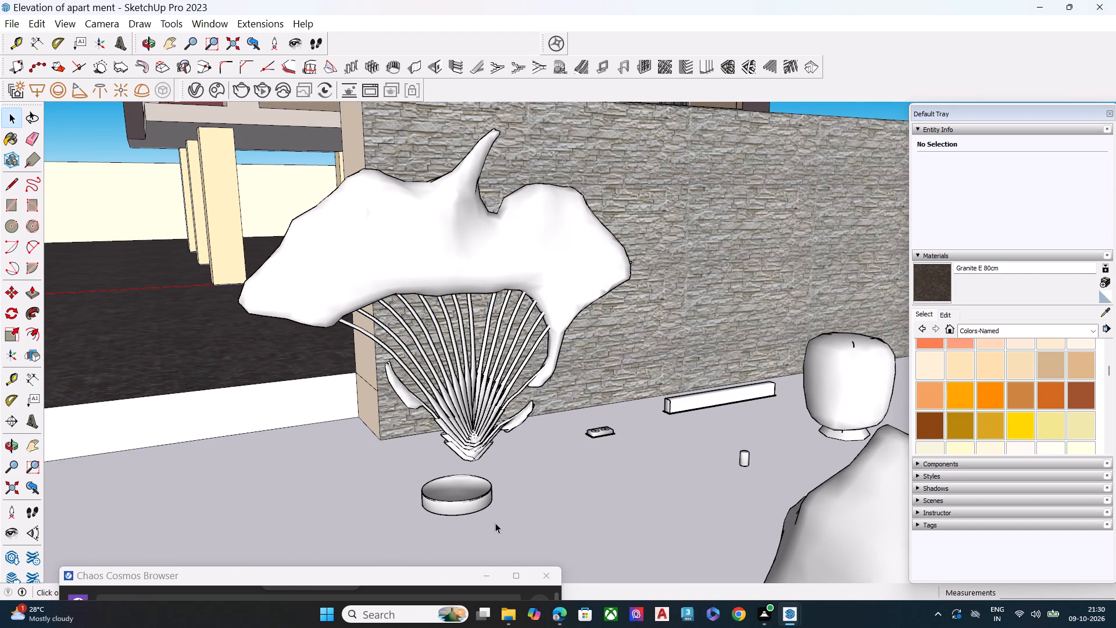
click(461, 509)
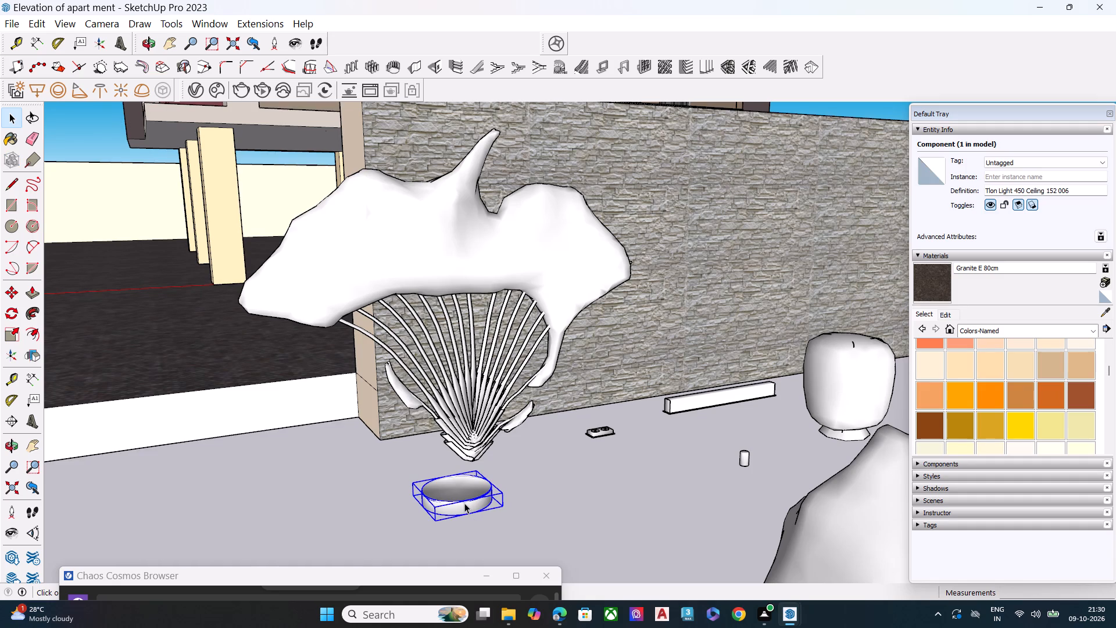
key(m)
click(434, 509)
scroll(558, 456, down, 7)
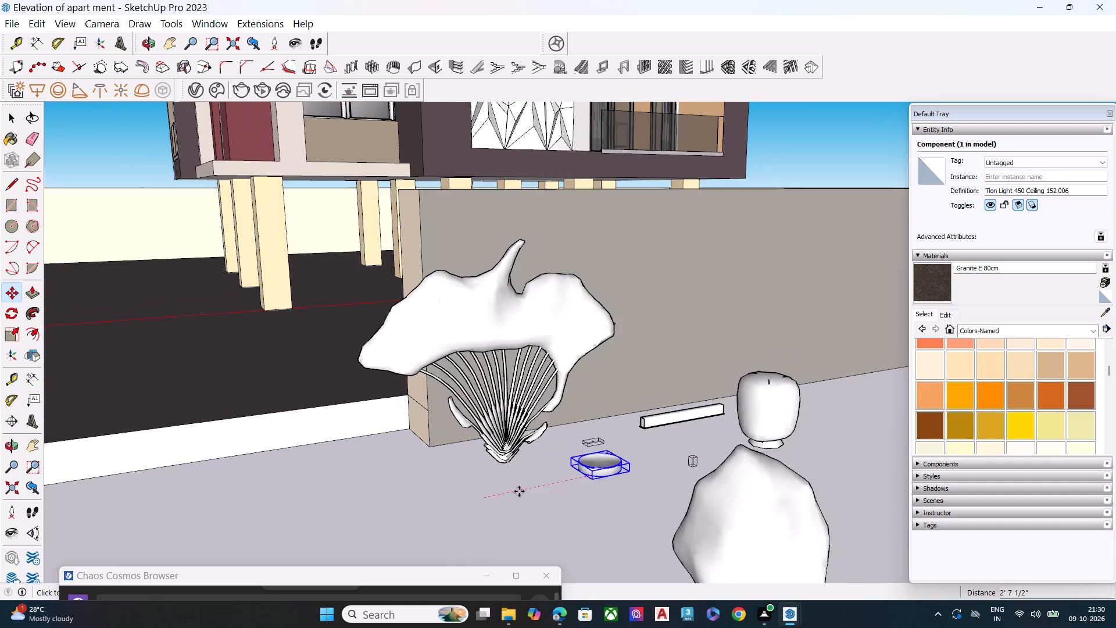
scroll(373, 461, down, 8)
scroll(620, 436, down, 10)
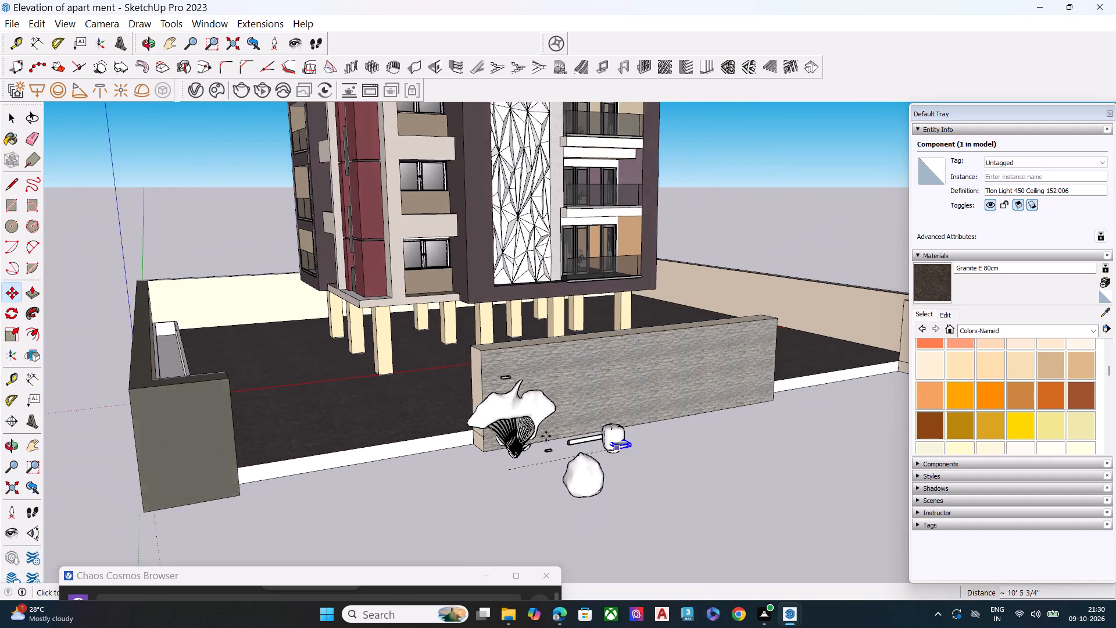
scroll(532, 426, down, 19)
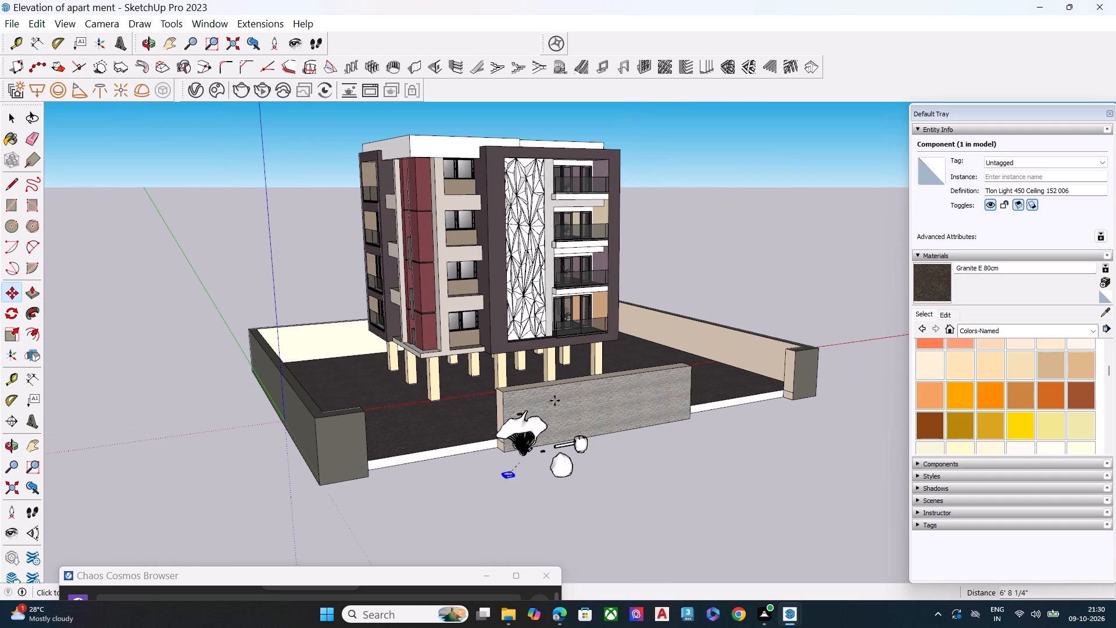
scroll(588, 169, up, 4)
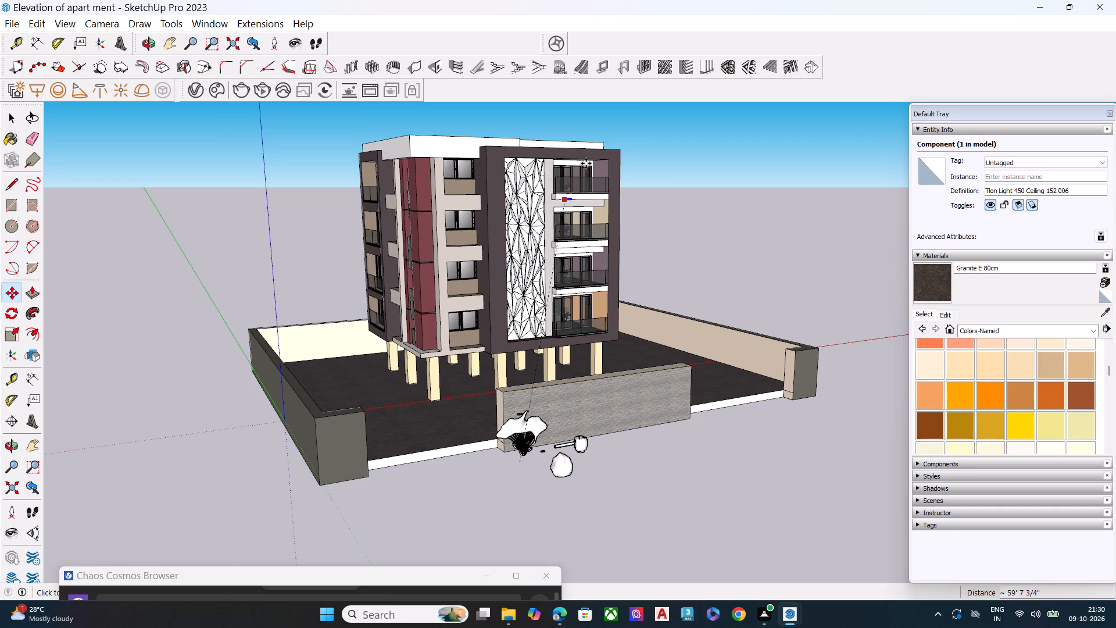
scroll(586, 163, up, 16)
scroll(567, 167, up, 5)
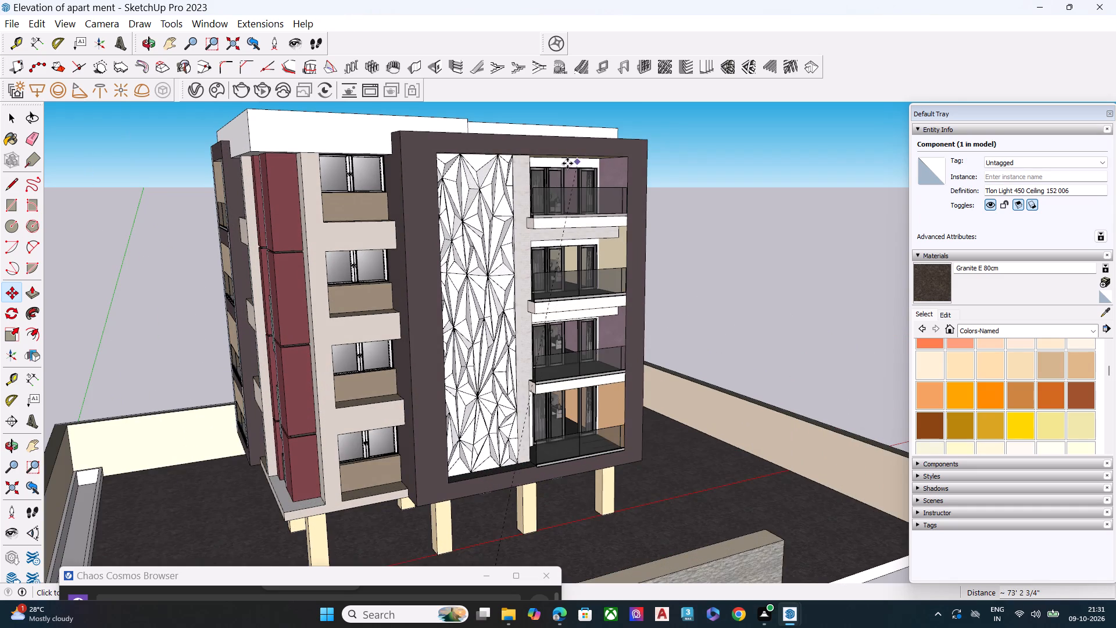
scroll(567, 163, up, 14)
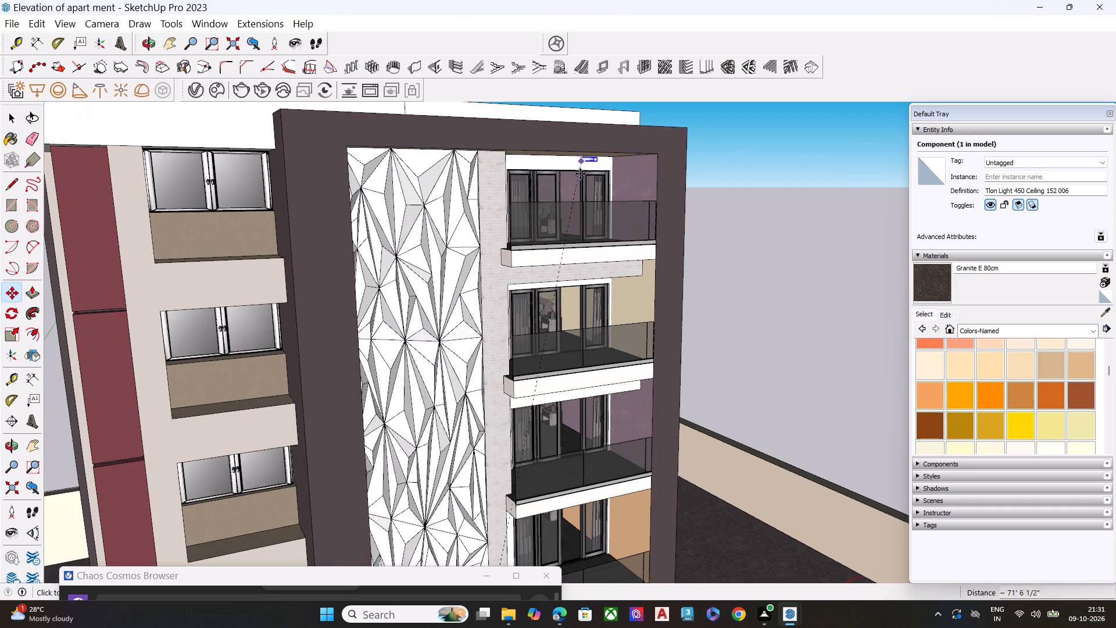
middle_drag(594, 165, 624, 123)
scroll(559, 233, up, 8)
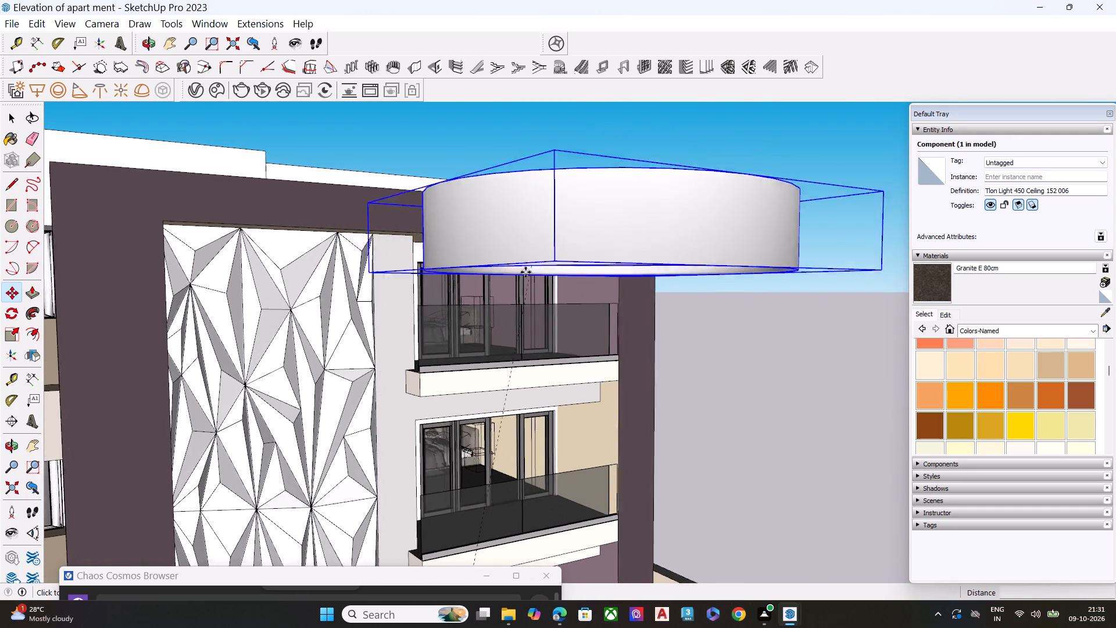
scroll(525, 272, up, 4)
scroll(590, 372, down, 7)
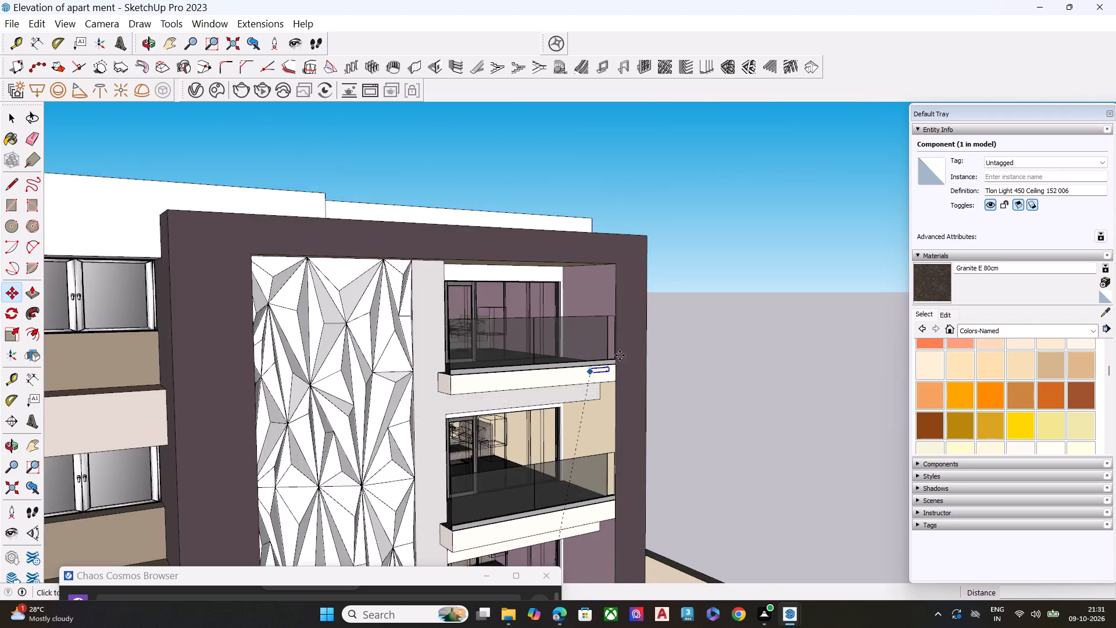
middle_drag(577, 313, 634, 307)
scroll(528, 316, up, 3)
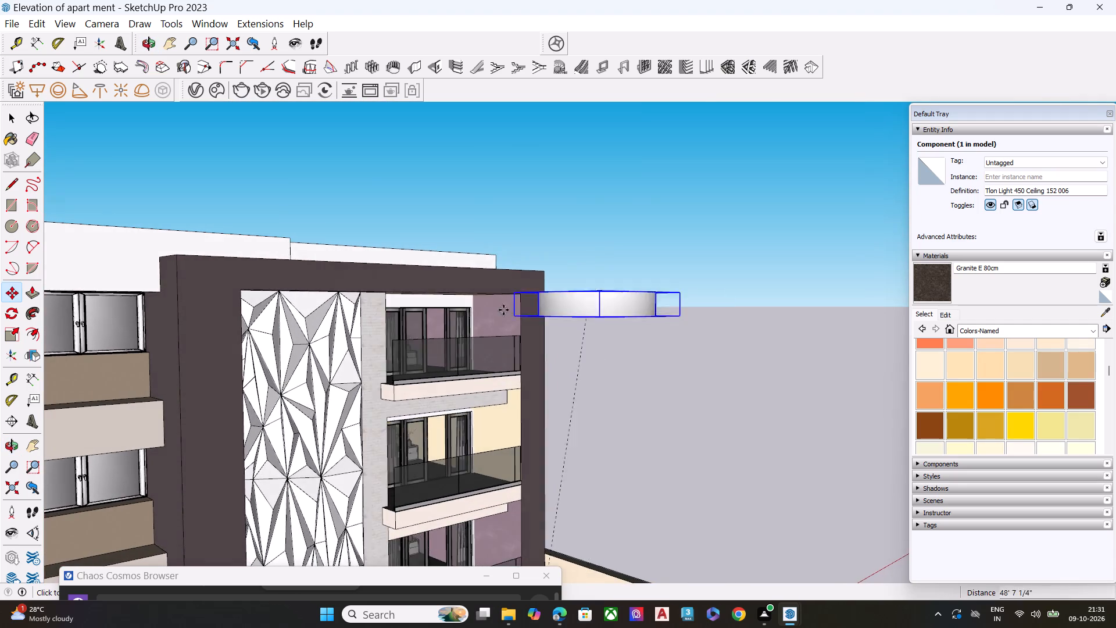
scroll(503, 310, up, 9)
middle_drag(422, 328, 529, 263)
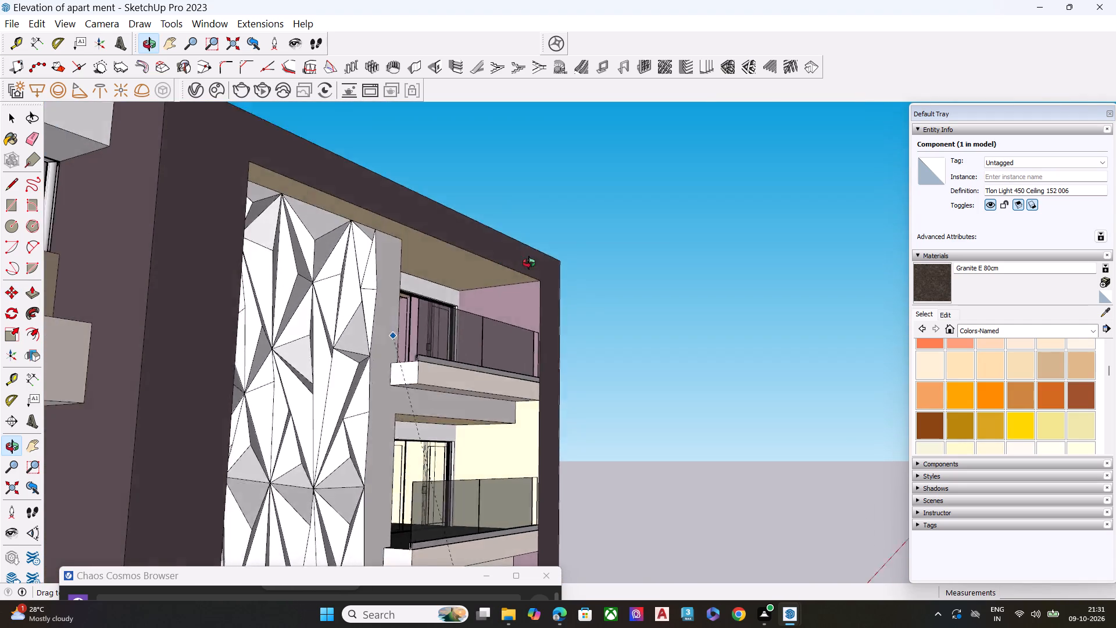
middle_drag(529, 263, 550, 258)
click(485, 275)
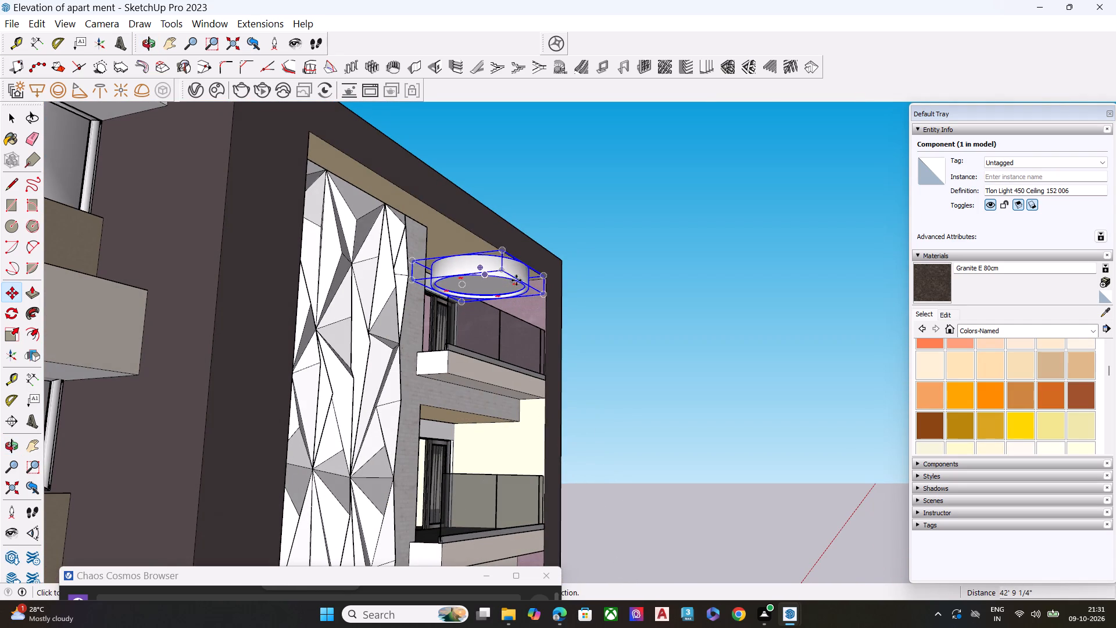
Reposition the Tlon Light 450 Ceiling light from in front of the facade onto the top-floor balcony's ceiling.
middle_drag(528, 248, 432, 335)
scroll(441, 316, up, 1)
scroll(502, 249, down, 2)
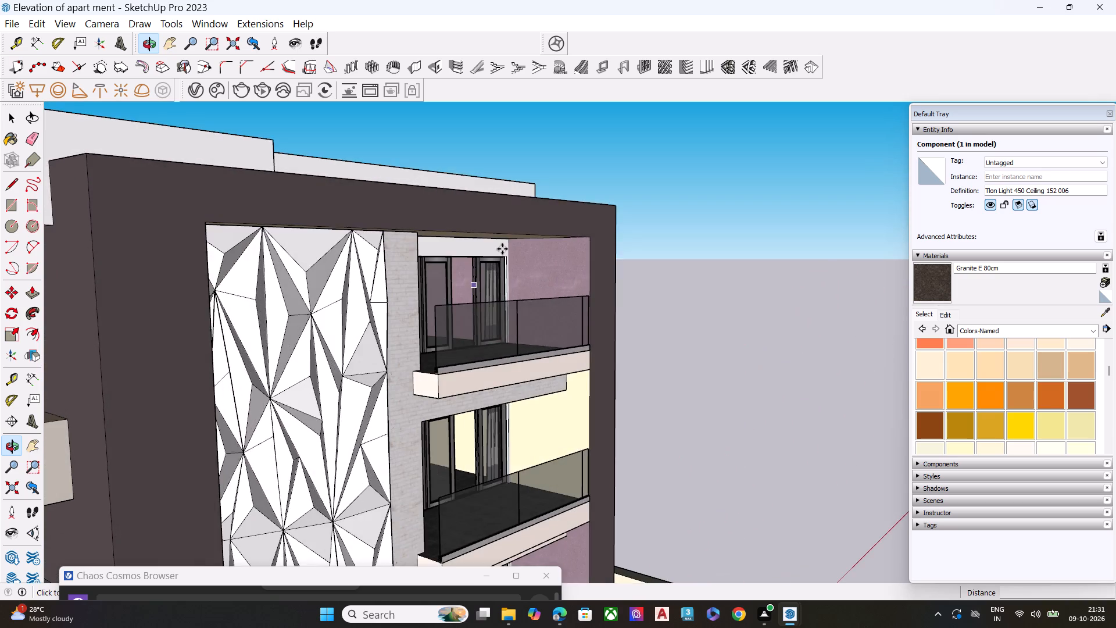
scroll(502, 249, down, 7)
scroll(312, 467, up, 12)
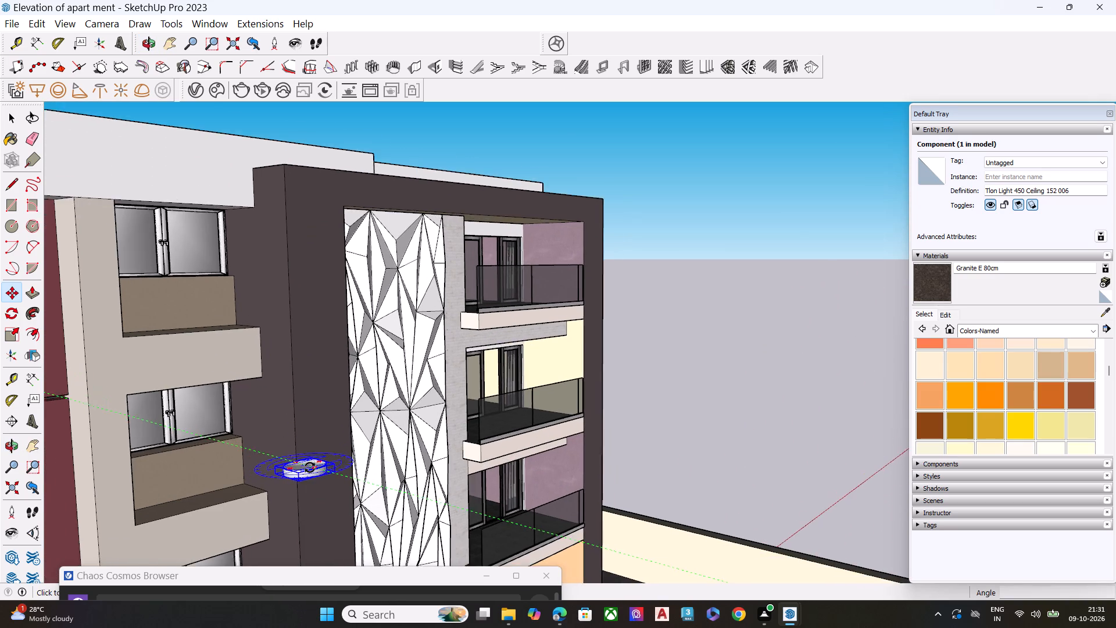
scroll(310, 468, up, 7)
key(space)
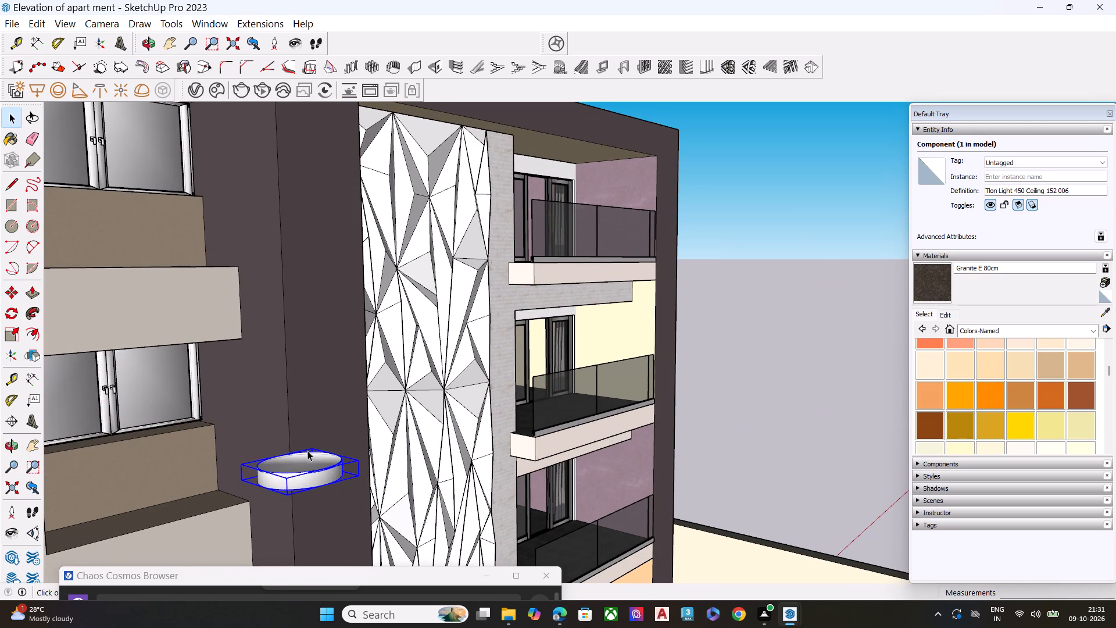
key(m)
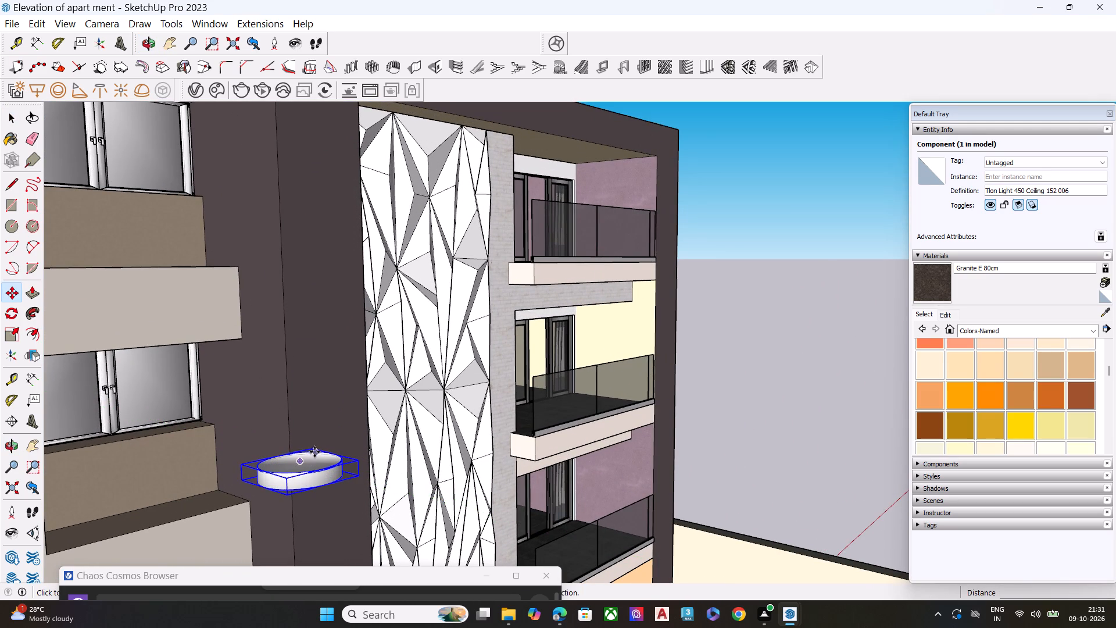
click(310, 450)
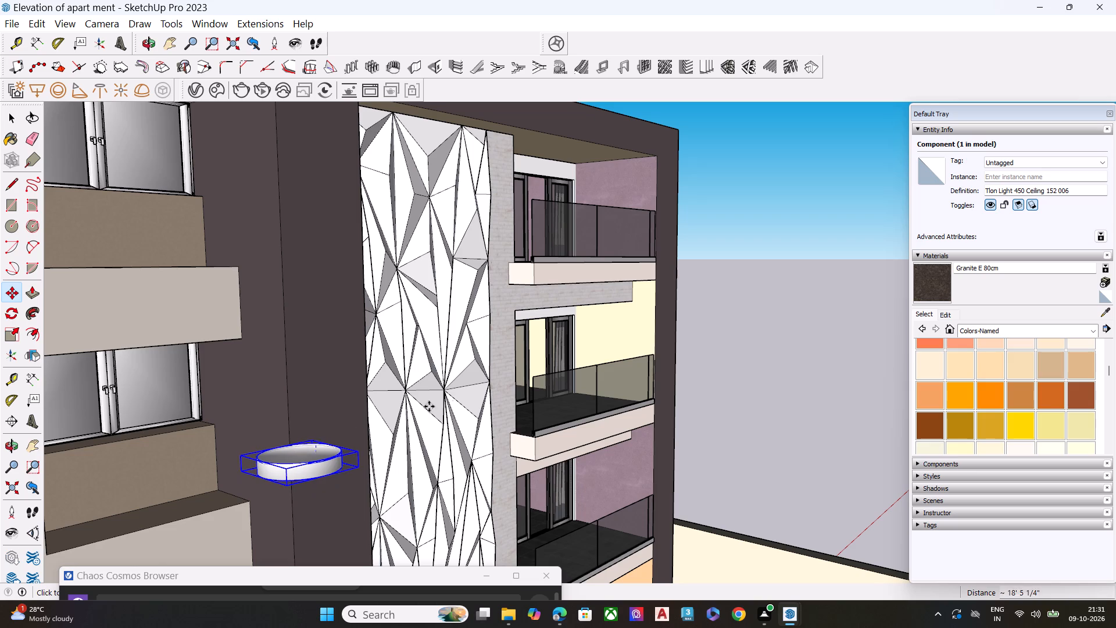
scroll(579, 160, up, 3)
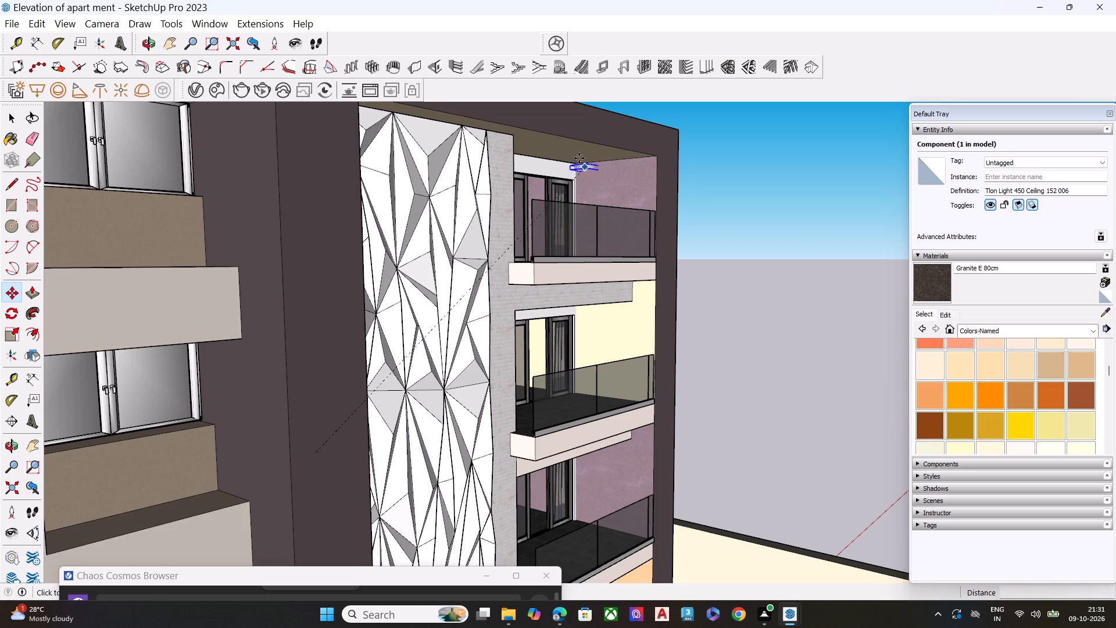
scroll(579, 158, up, 4)
middle_drag(591, 151, 638, 133)
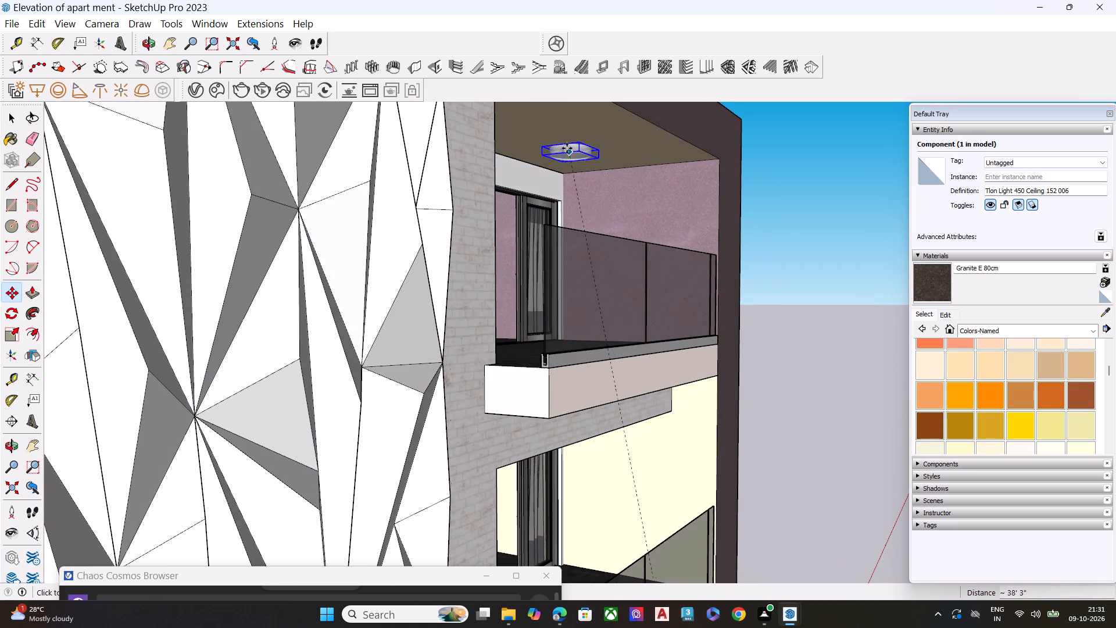
click(534, 131)
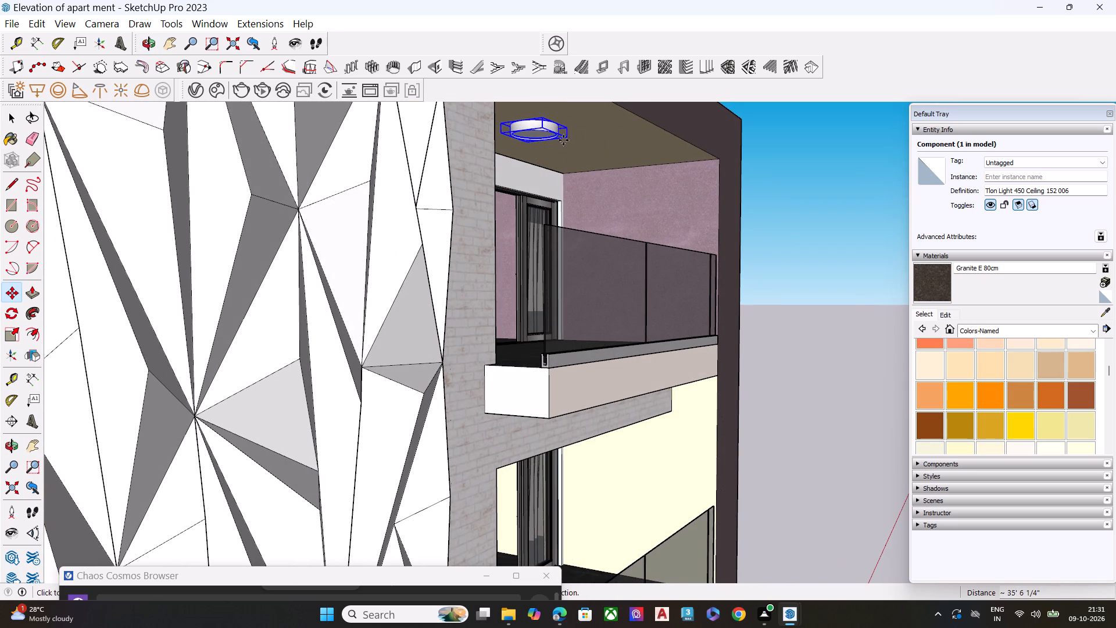
Copy the Tlon Light 450 Ceiling light about 5' 8 3/4" along the red axis across the top-floor balcony's ceiling.
middle_drag(592, 134, 323, 160)
scroll(440, 150, up, 8)
middle_drag(489, 148, 443, 144)
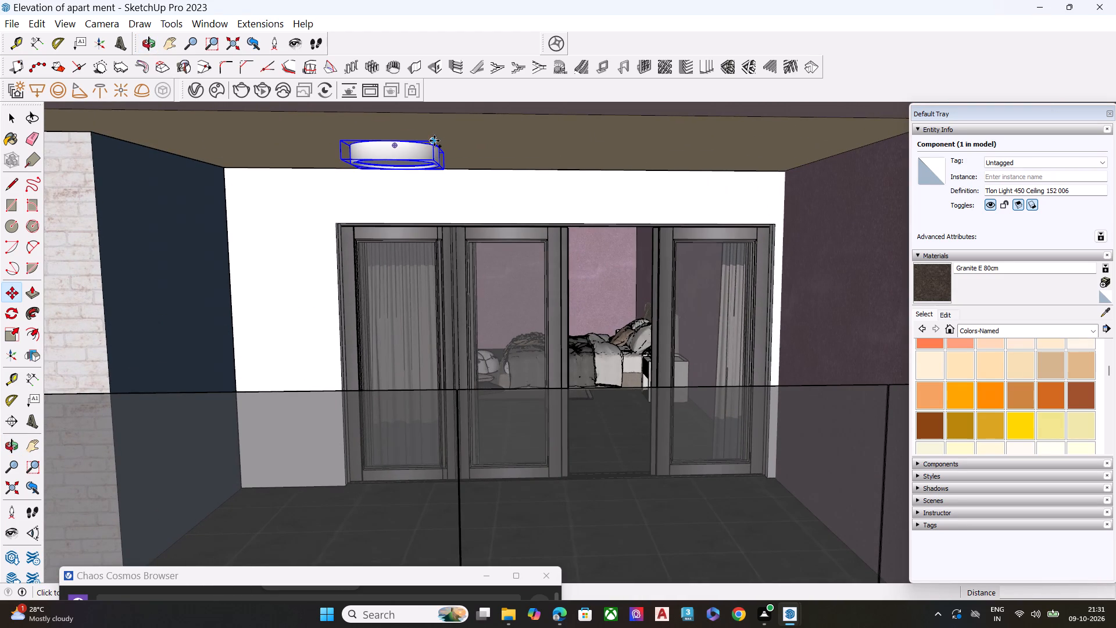
click(434, 141)
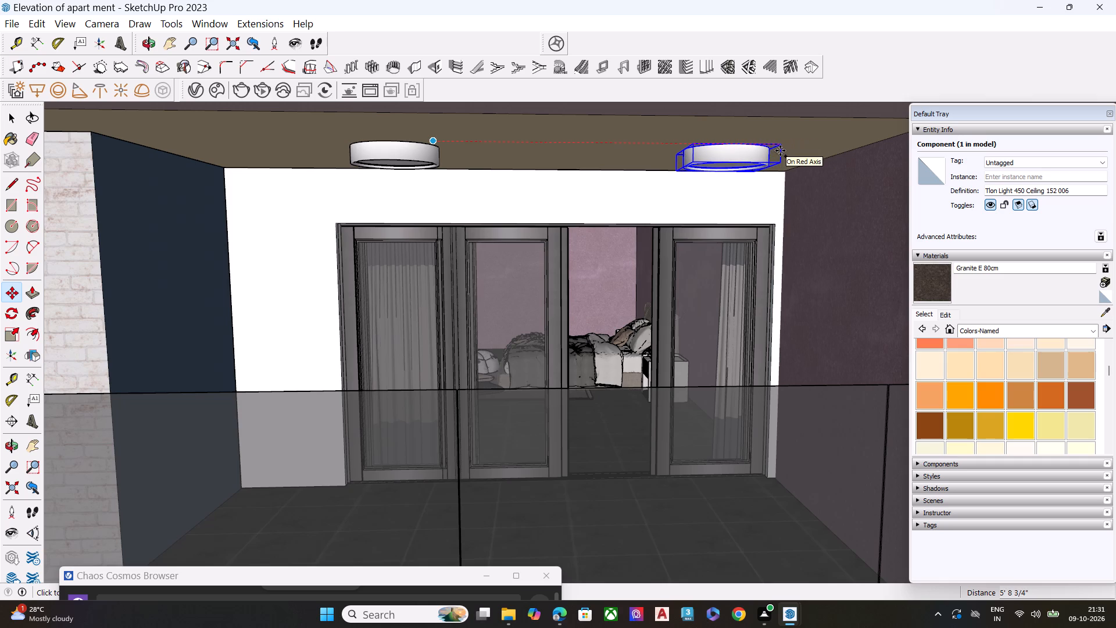
click(780, 151)
key(space)
Copy both Tlon Light 450 Ceiling lights from the top-floor balcony about 9' 9 1/4" straight down to the yellow-walled balcony's ceiling.
click(419, 151)
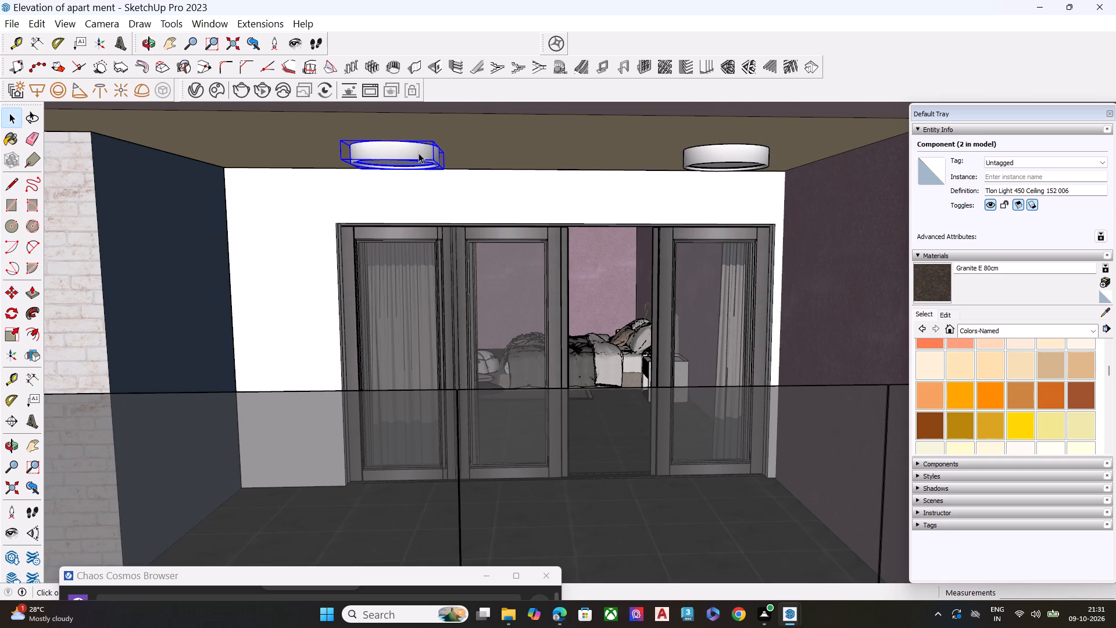
middle_drag(407, 144, 601, 76)
scroll(626, 139, down, 3)
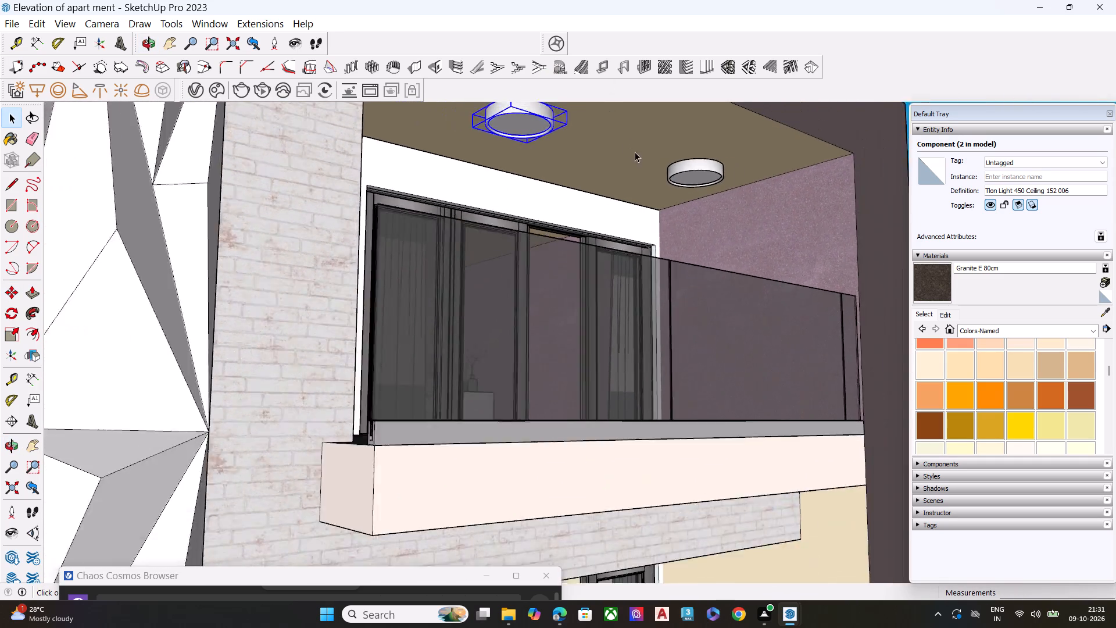
scroll(635, 152, down, 5)
scroll(618, 202, down, 7)
middle_drag(673, 213, 675, 230)
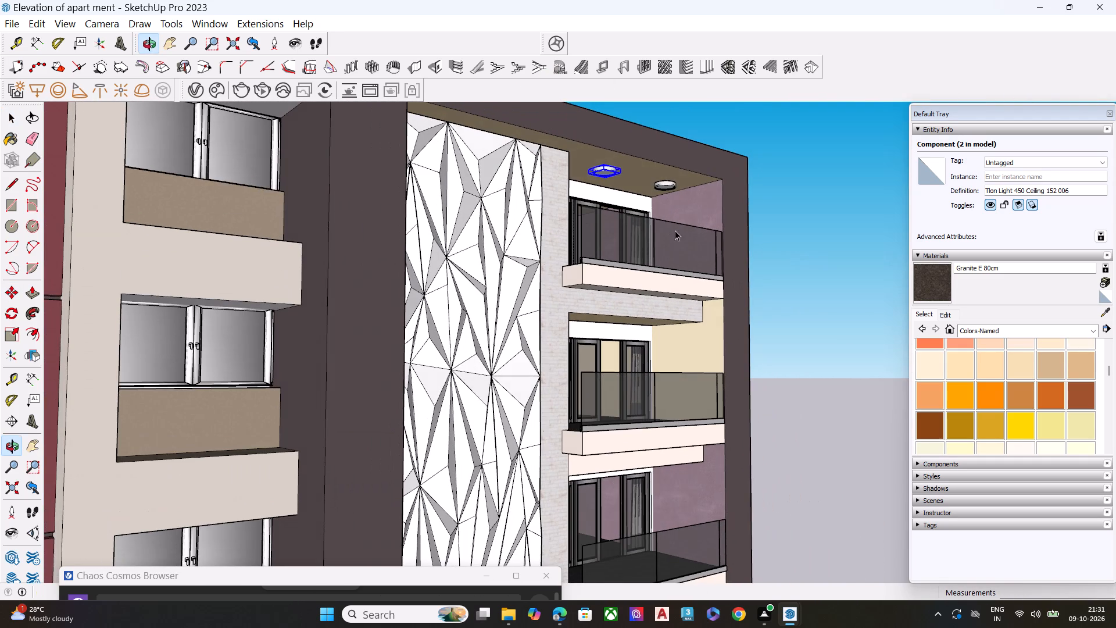
ctrl+click(673, 184)
key(m)
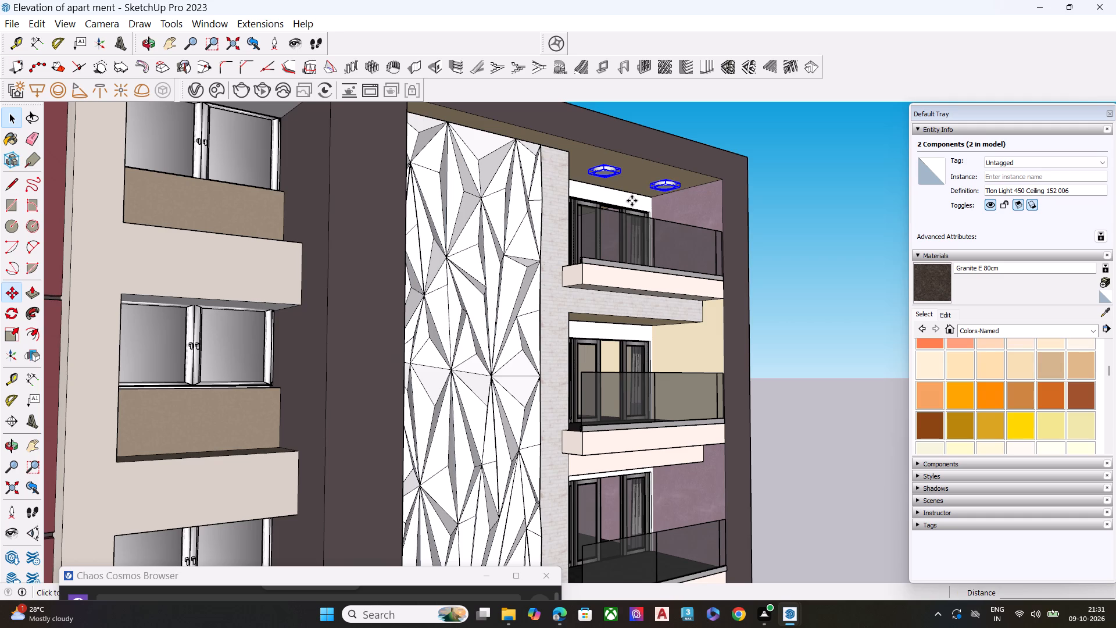
scroll(600, 167, up, 5)
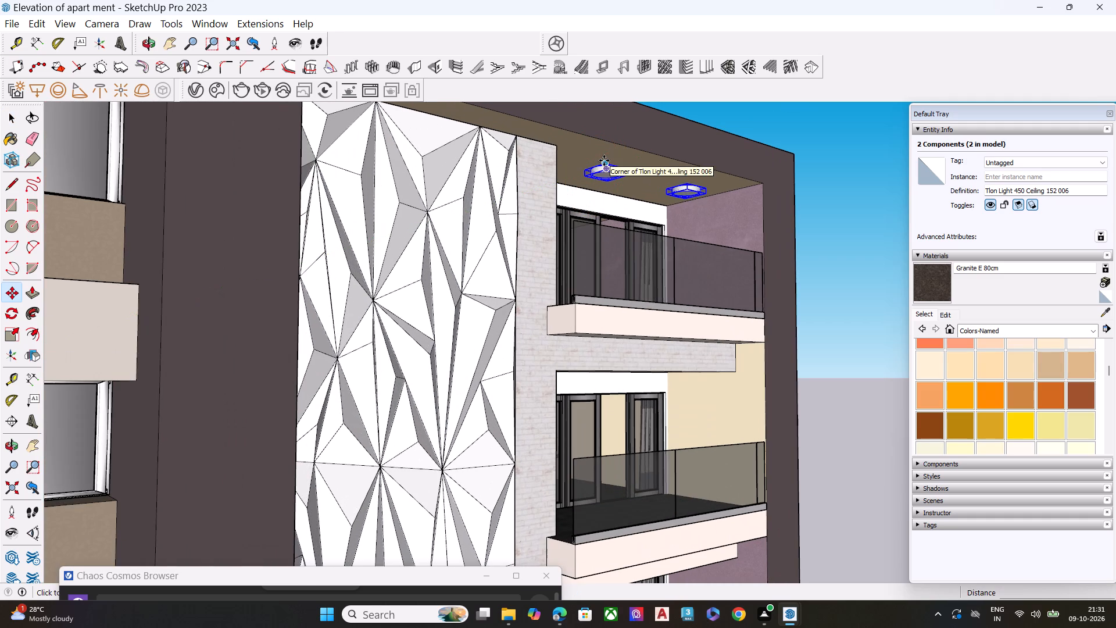
click(605, 164)
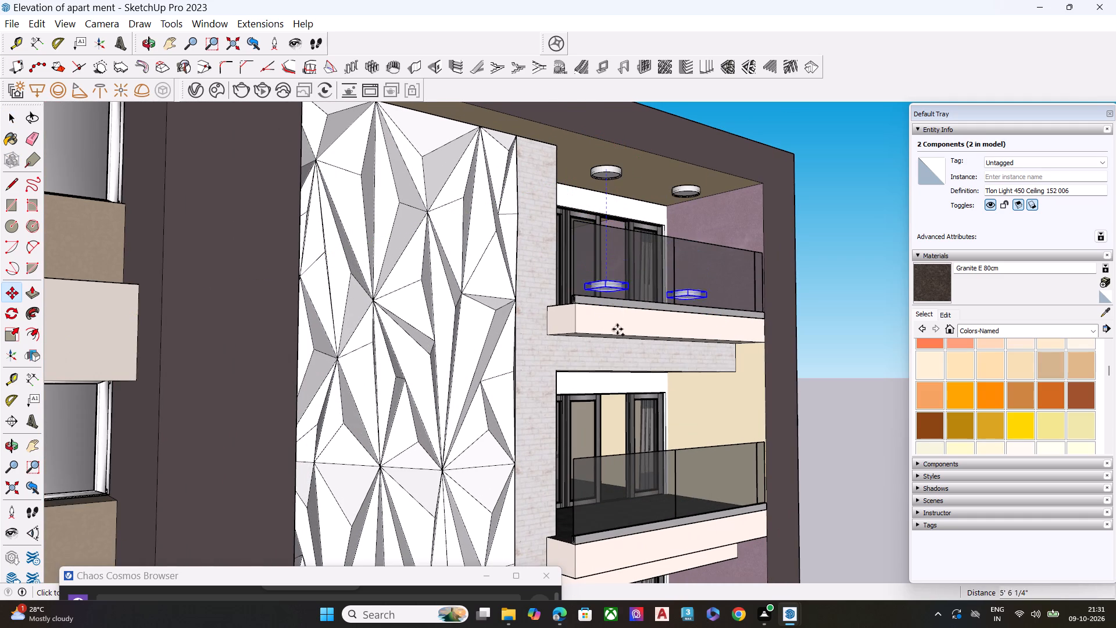
middle_drag(618, 415, 645, 324)
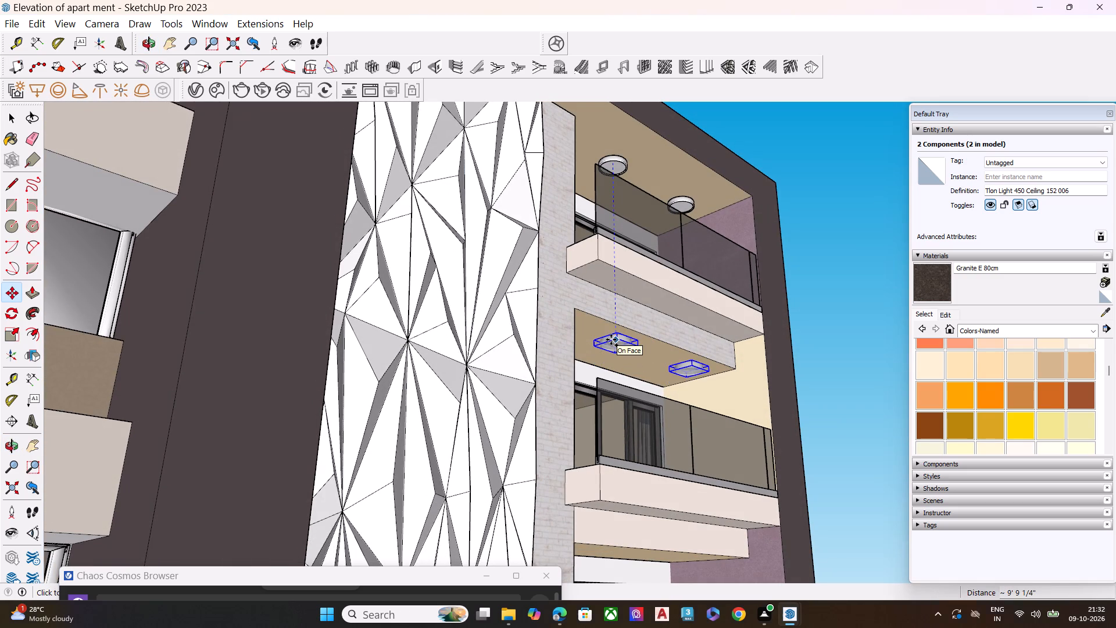
middle_drag(611, 340, 588, 447)
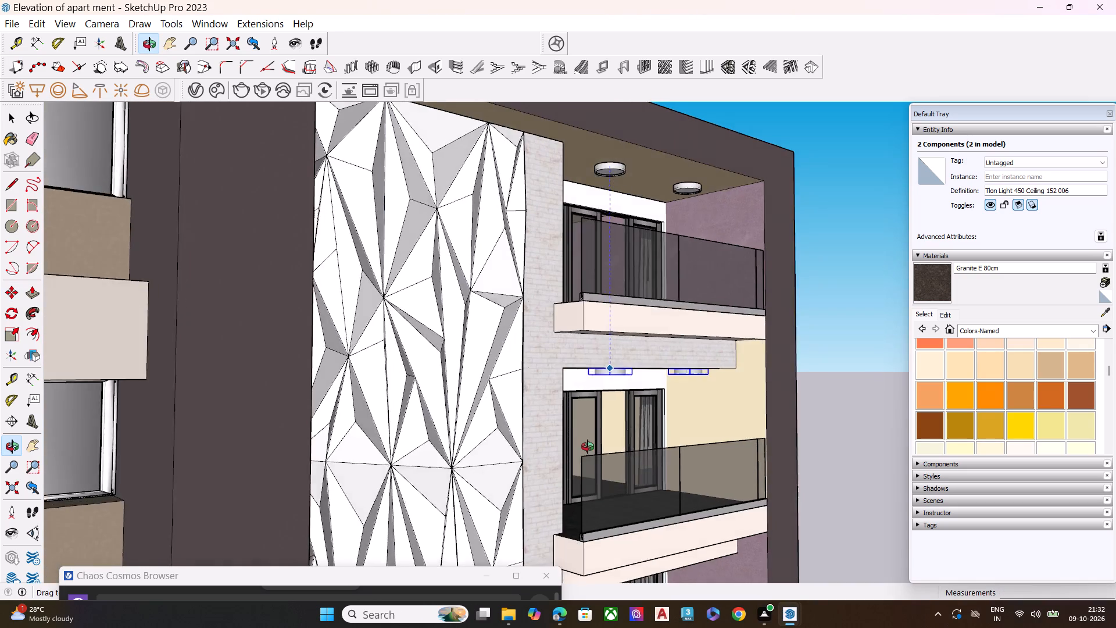
middle_drag(588, 447, 586, 449)
scroll(611, 400, up, 8)
middle_drag(605, 367, 617, 324)
scroll(617, 324, up, 1)
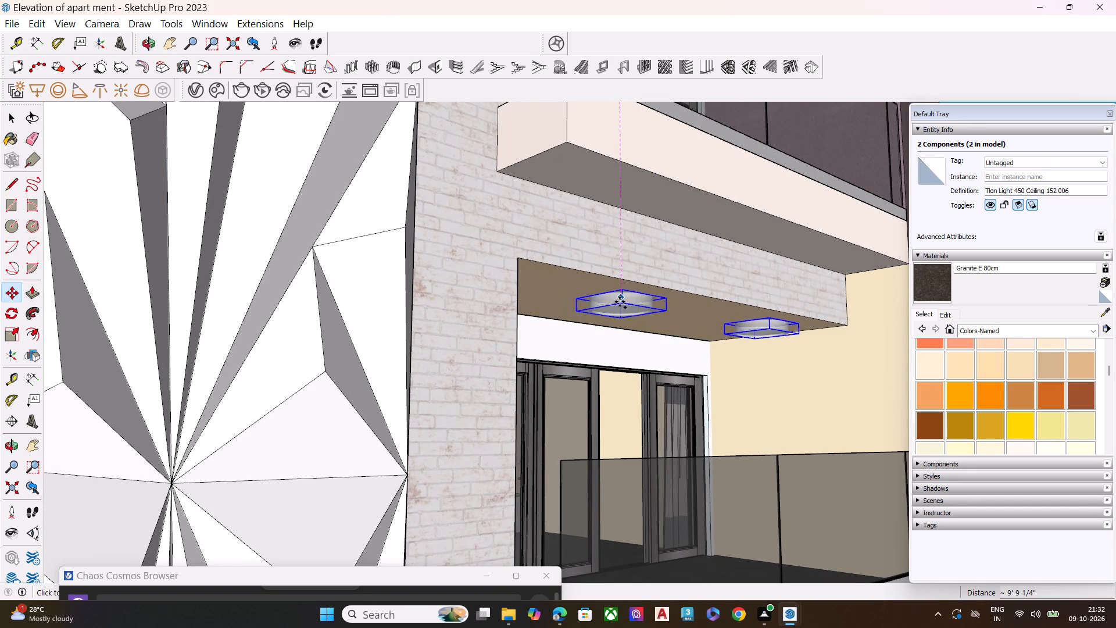
click(620, 297)
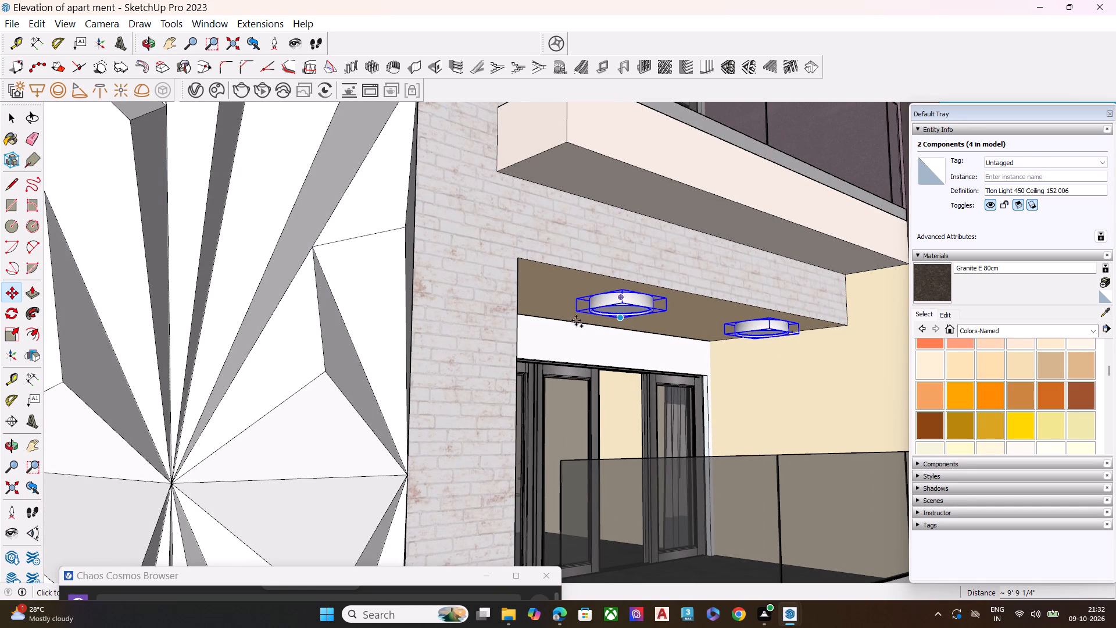
Copy the pair of Tlon Light 450 Ceiling lights from the yellow-walled balcony straight down to the mauve-walled balcony's ceiling below.
scroll(613, 302, down, 1)
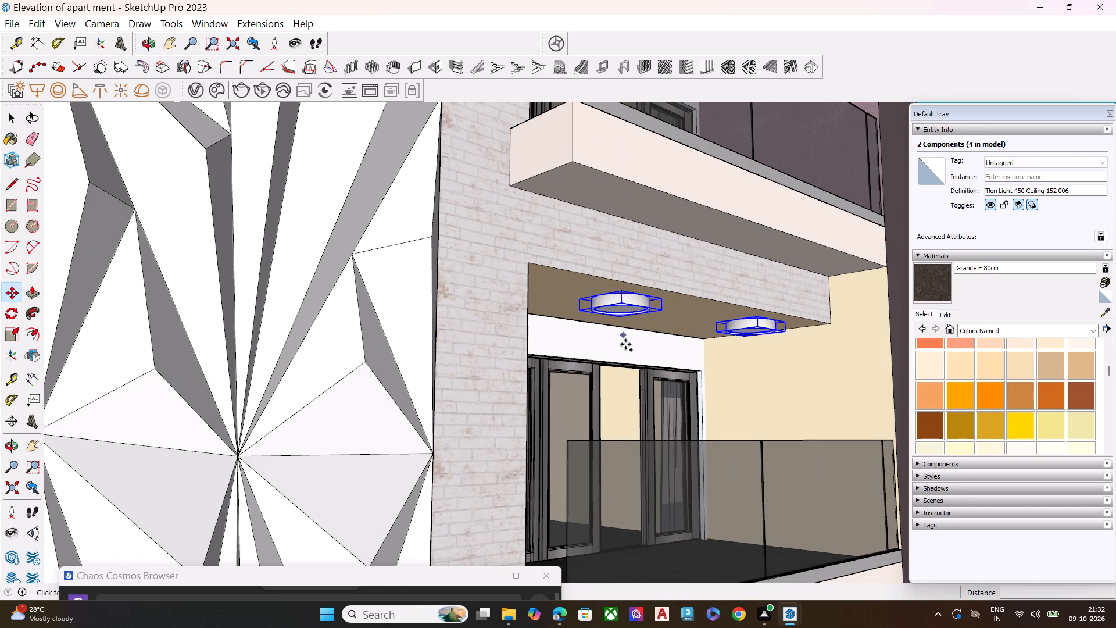
click(620, 291)
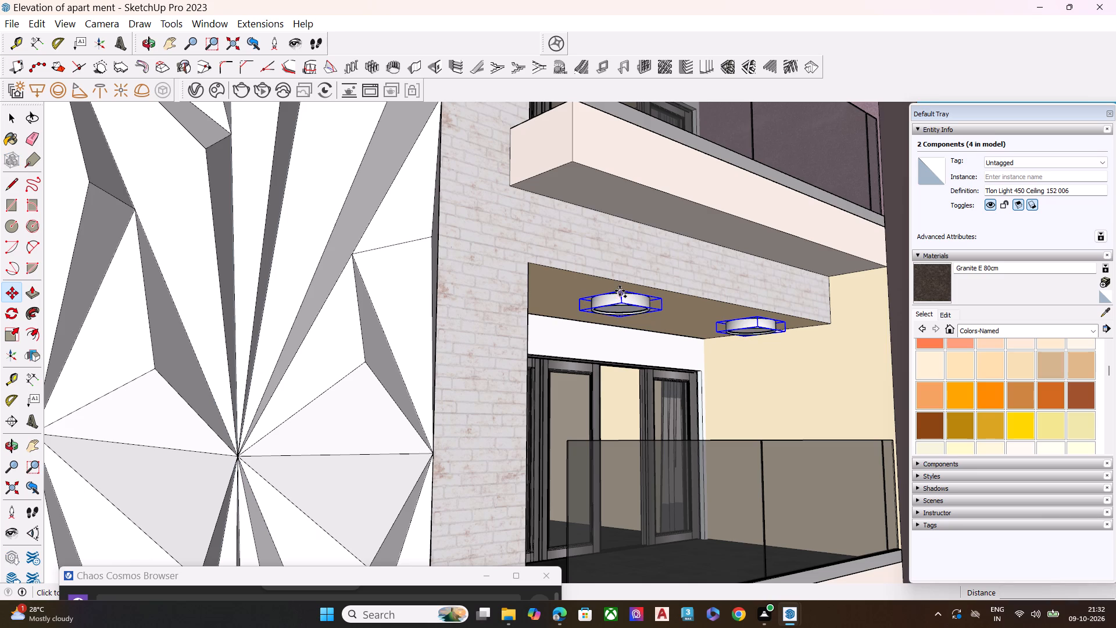
scroll(591, 337, down, 1)
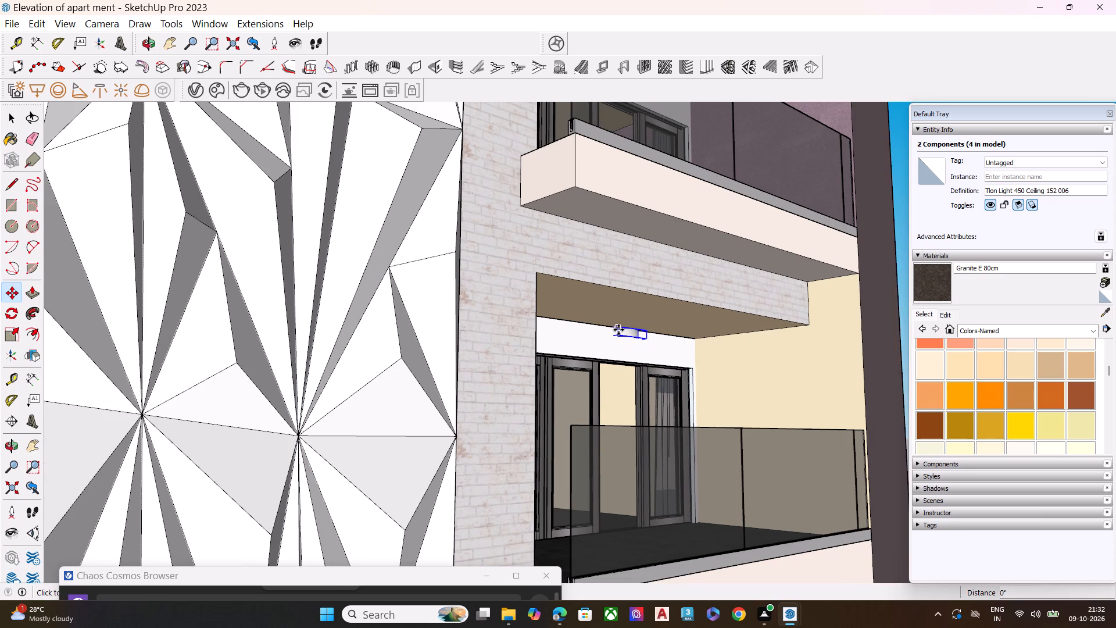
scroll(620, 354, down, 6)
middle_drag(645, 350, 718, 309)
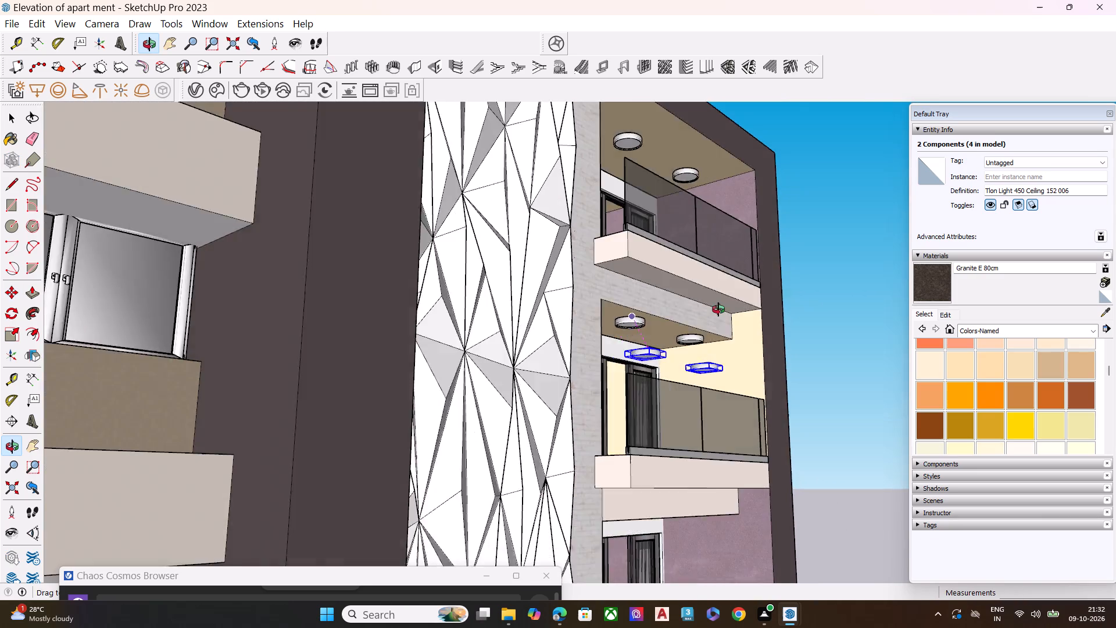
middle_drag(718, 309, 707, 314)
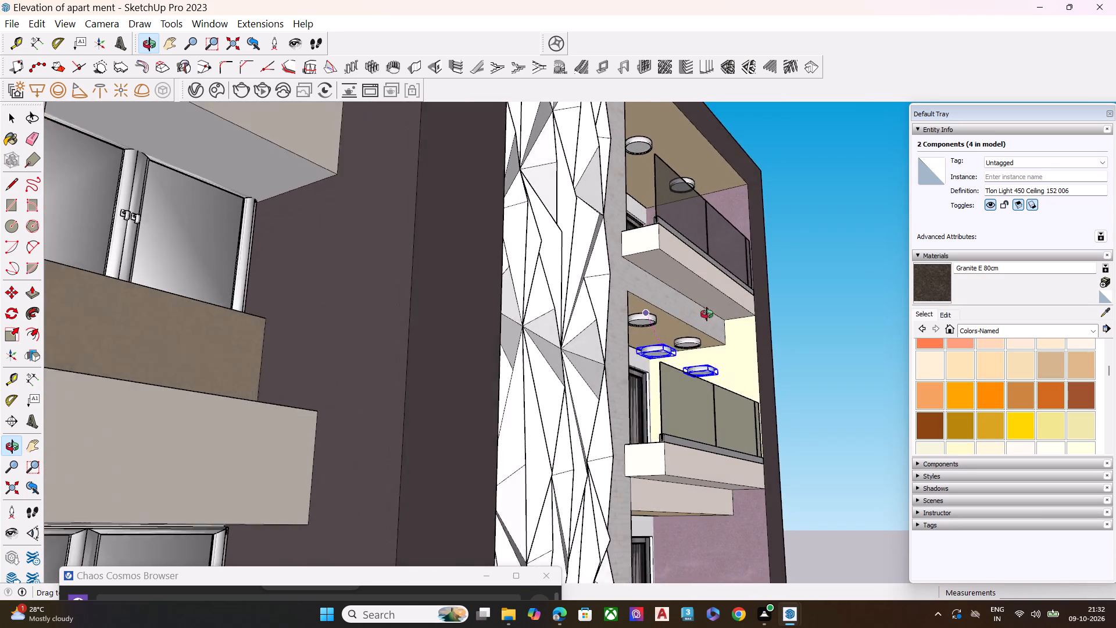
middle_drag(707, 314, 684, 307)
scroll(675, 311, down, 8)
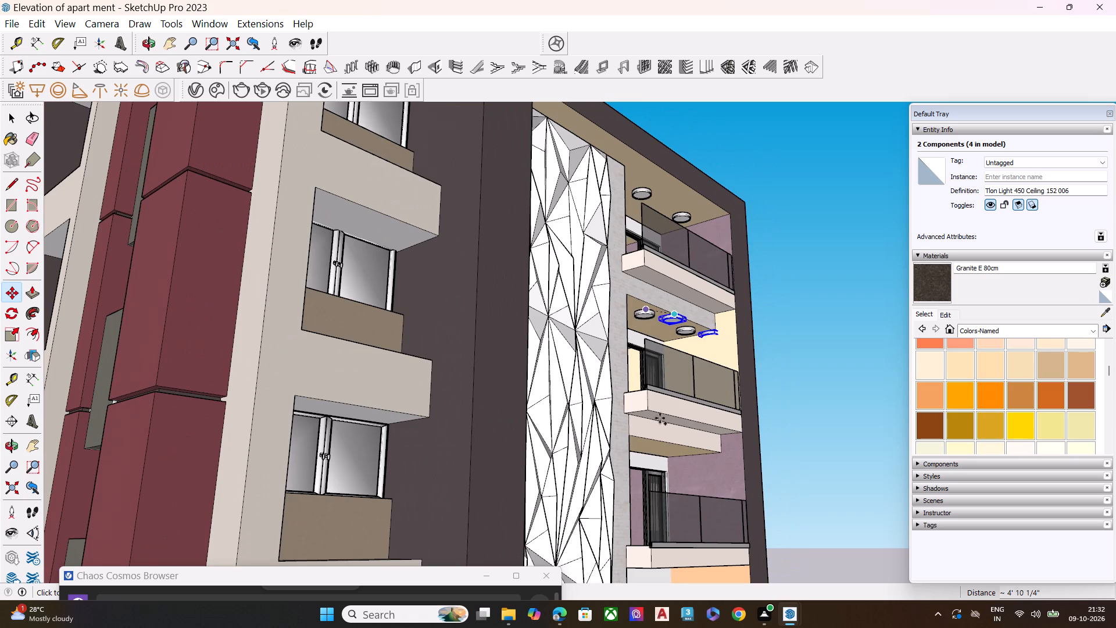
scroll(653, 458, up, 9)
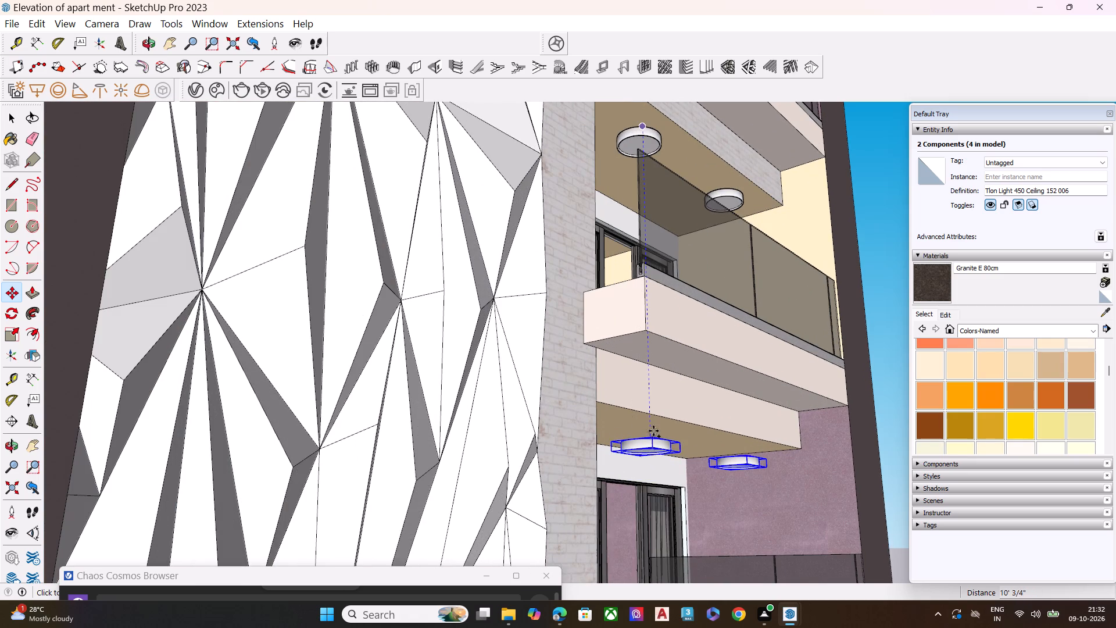
click(653, 427)
Copy the pair of Tlon Light 450 Ceiling lights from the lower mauve-walled balcony about 8' 4" straight down to the peach-walled balcony's ceiling.
scroll(566, 390, down, 6)
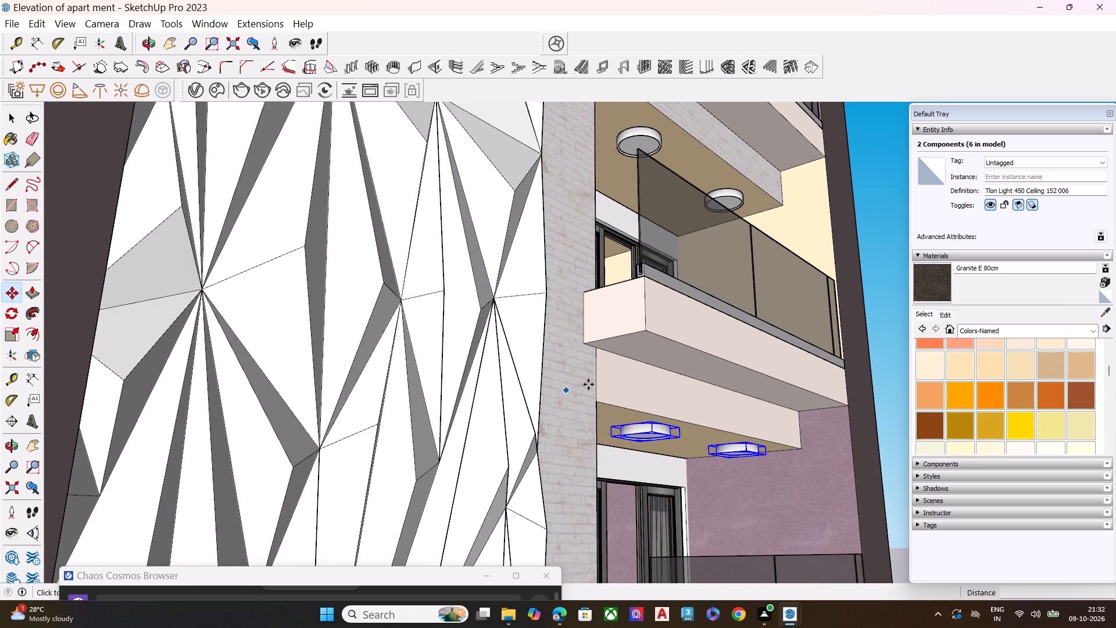
scroll(588, 384, down, 2)
scroll(632, 408, up, 5)
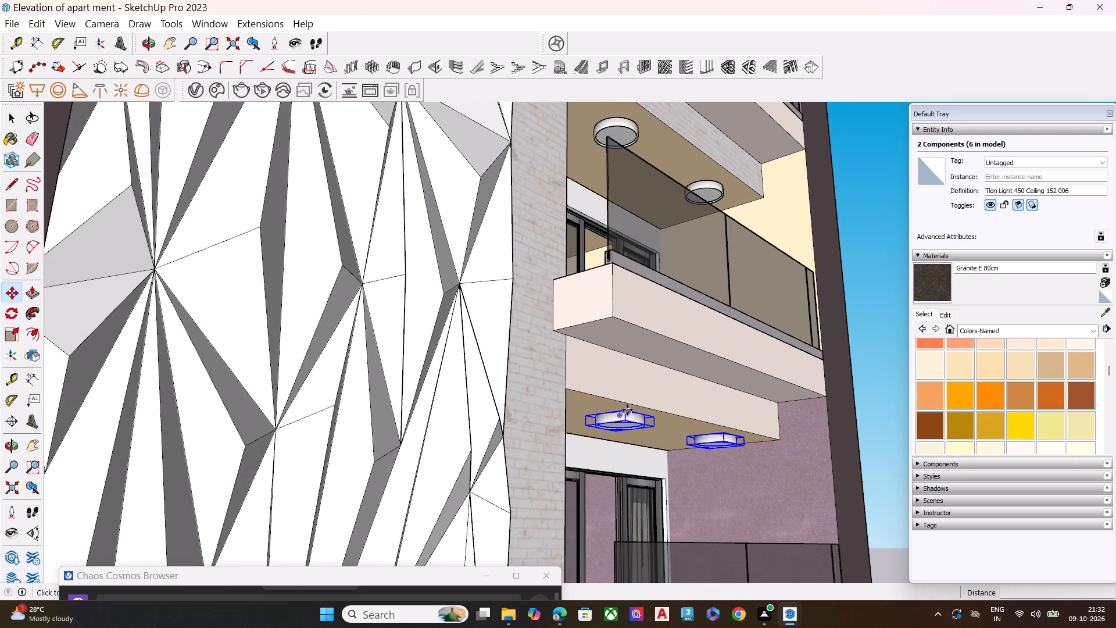
scroll(626, 411, up, 4)
scroll(626, 411, down, 1)
scroll(626, 411, up, 5)
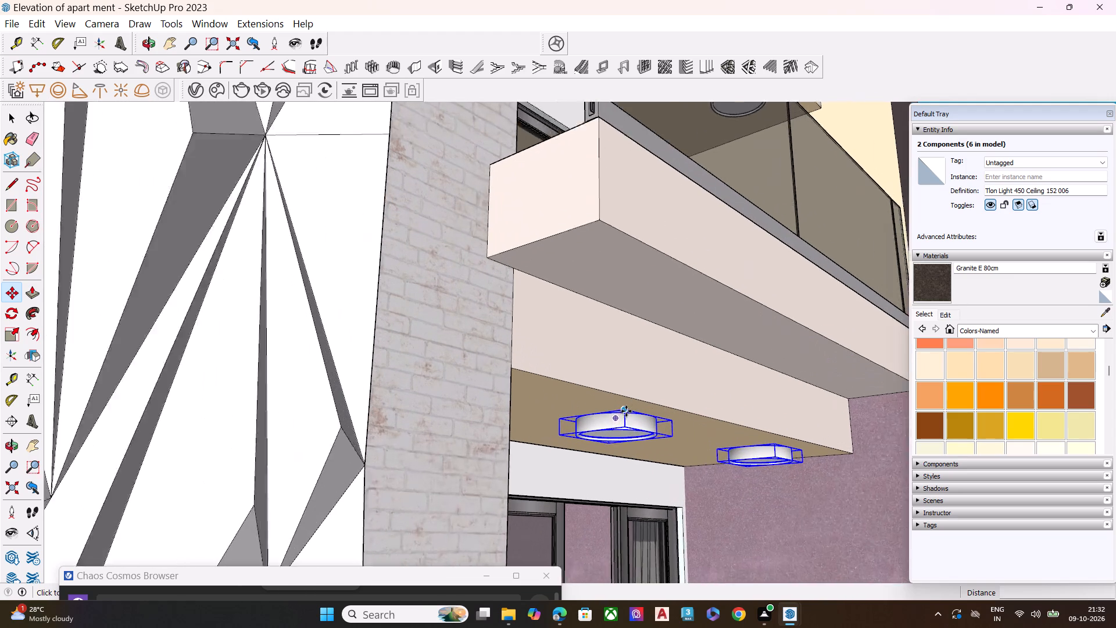
click(625, 411)
scroll(555, 400, down, 5)
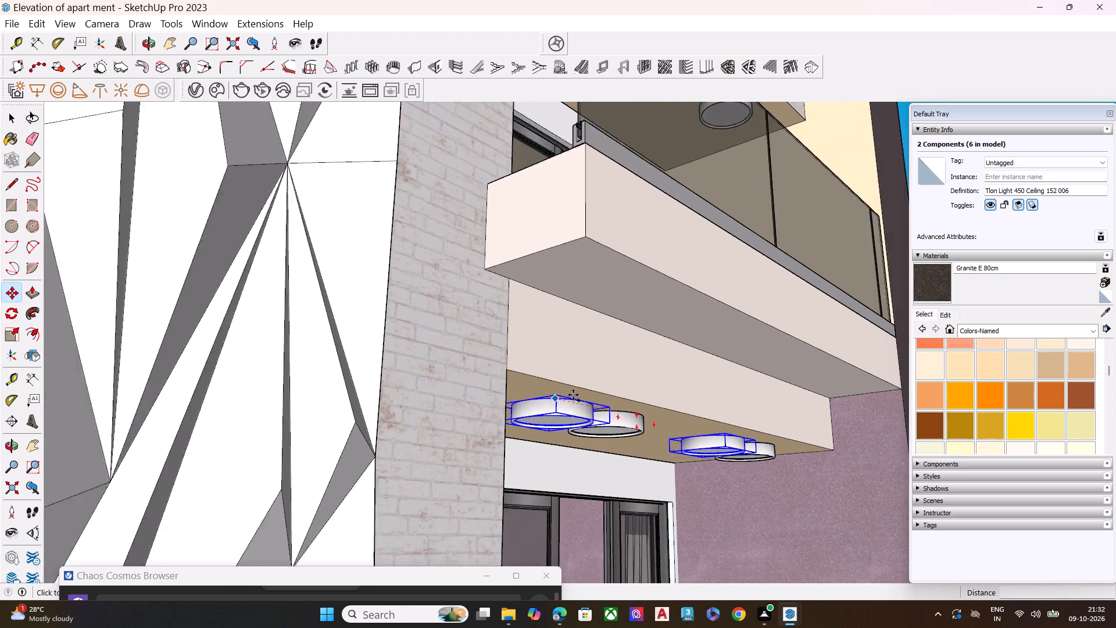
scroll(573, 395, down, 2)
scroll(629, 356, down, 19)
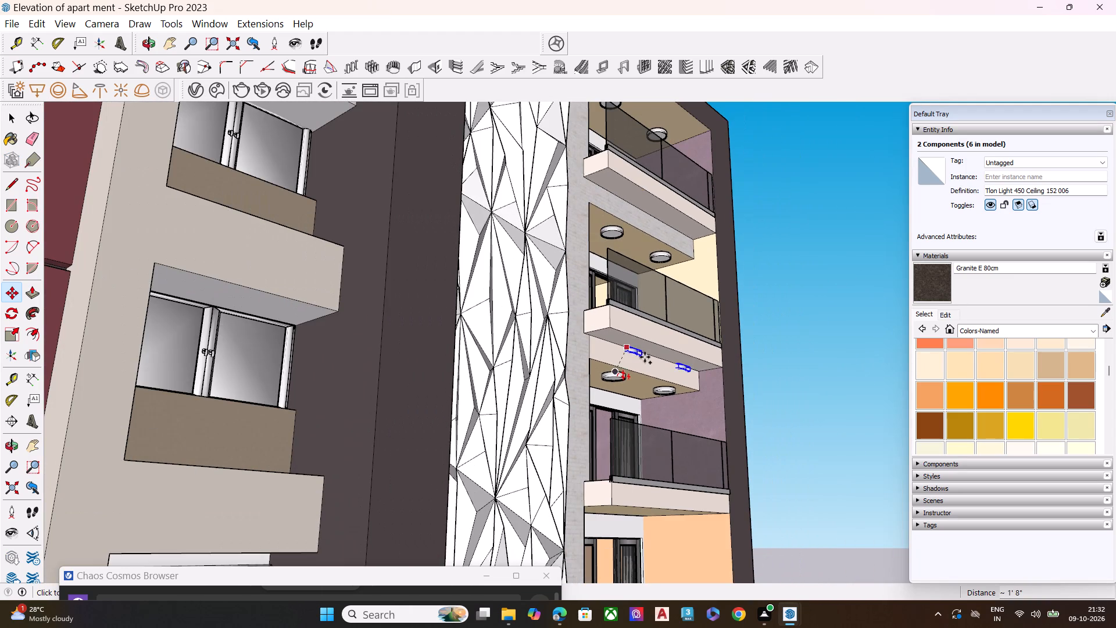
scroll(632, 372, down, 15)
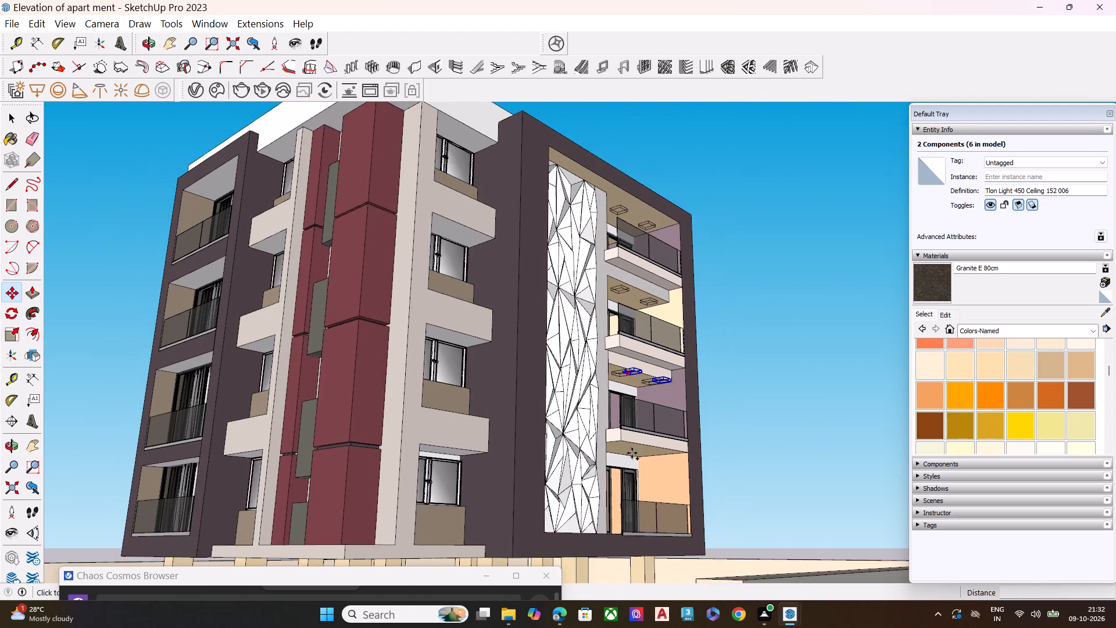
scroll(634, 477, up, 11)
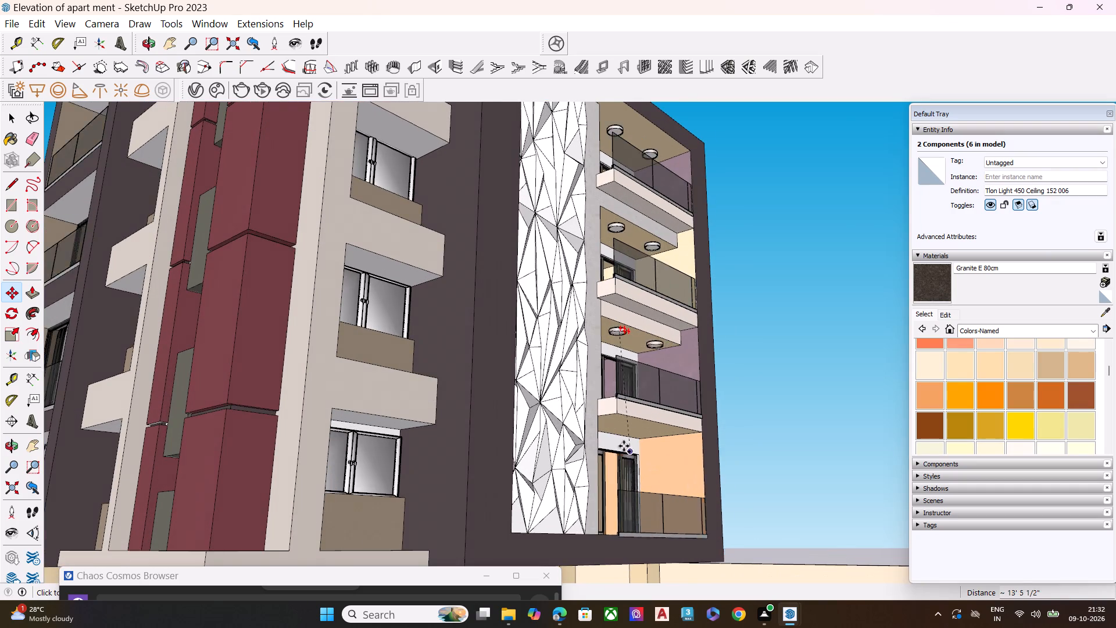
scroll(614, 436, up, 10)
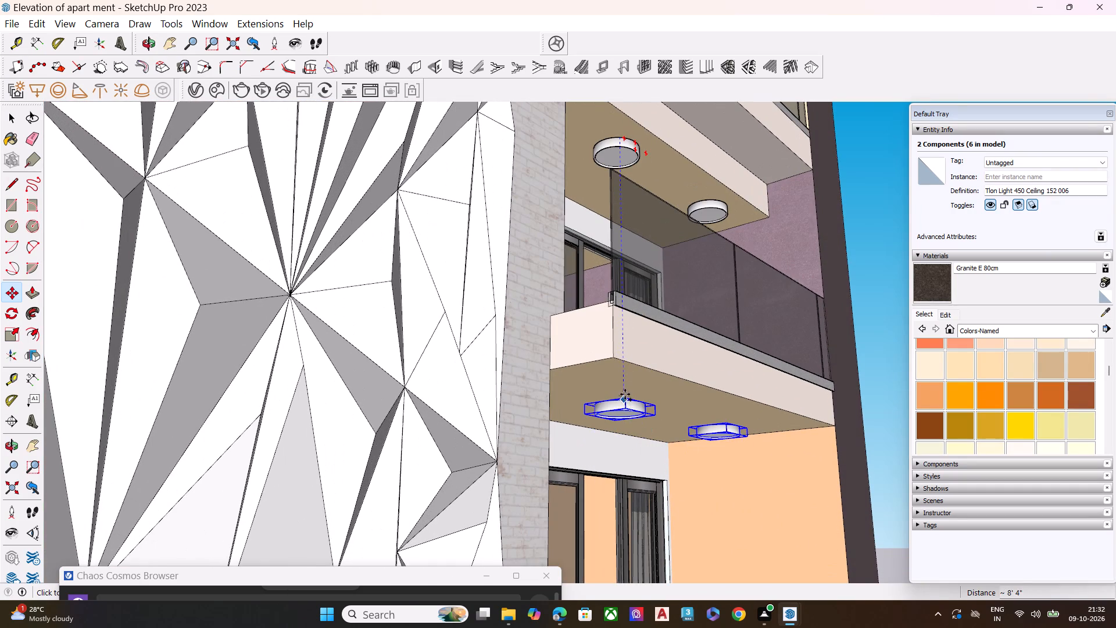
click(623, 403)
key(space)
Move both Tlon Light 450 Ceiling lights on the lower mauve-walled balcony's ceiling about 6" along the green axis.
click(616, 155)
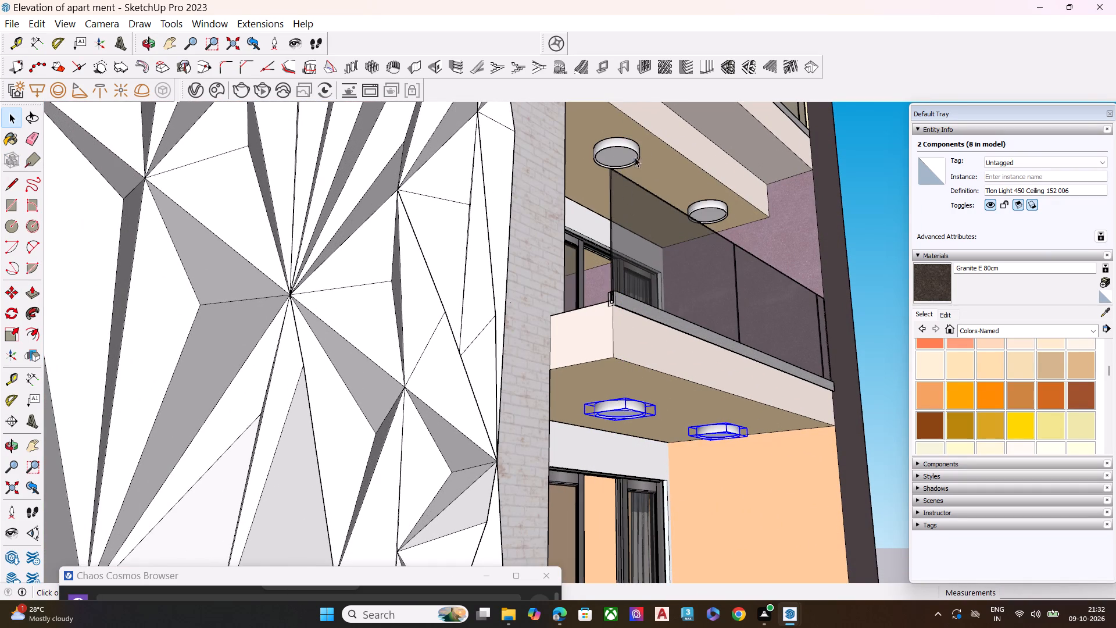
scroll(632, 226, down, 4)
middle_drag(666, 223, 671, 312)
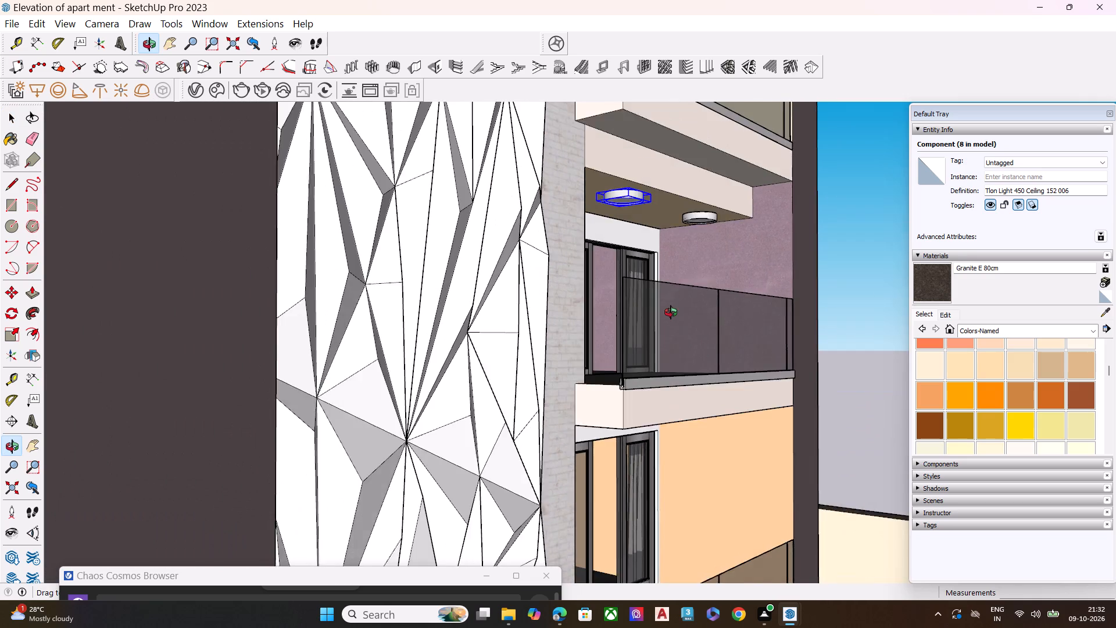
middle_drag(671, 312, 682, 299)
scroll(696, 230, up, 20)
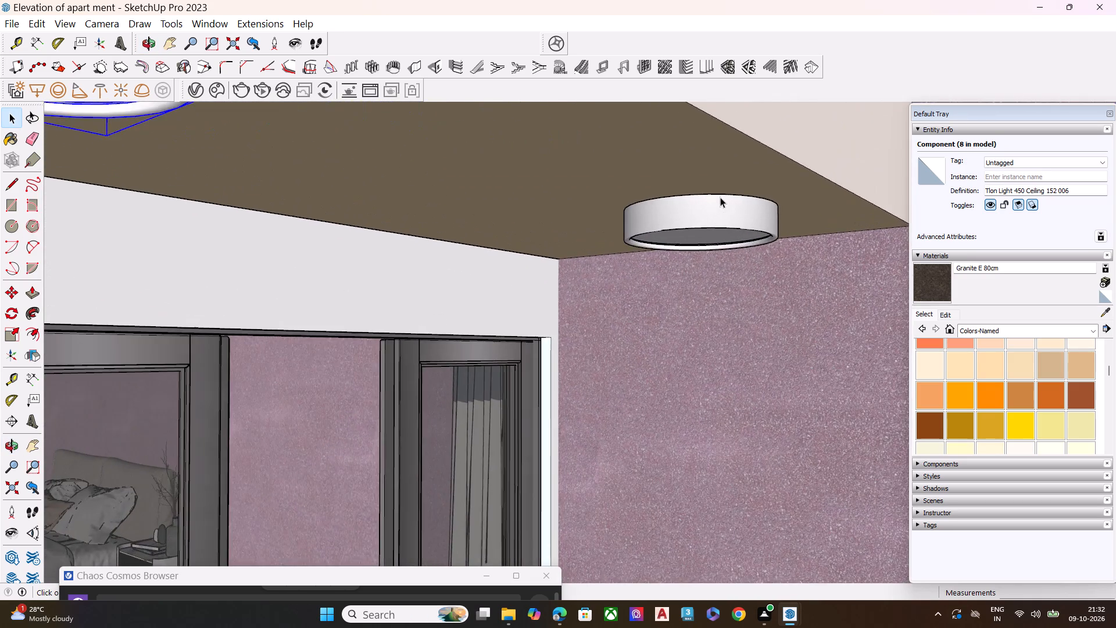
middle_drag(722, 195, 722, 224)
click(718, 226)
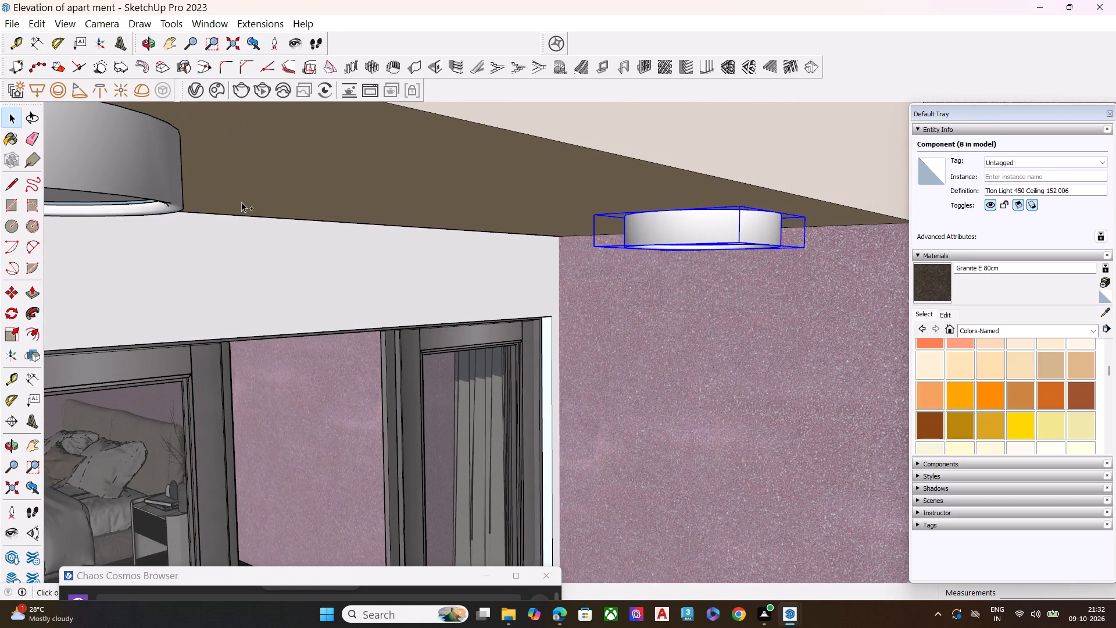
ctrl+click(115, 172)
key(m)
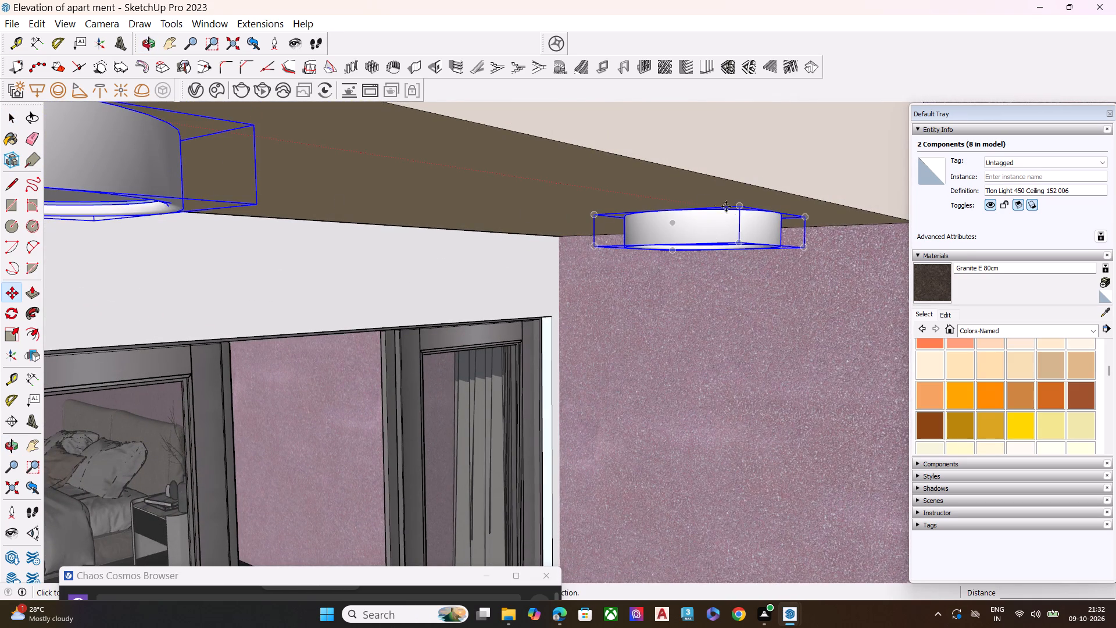
click(809, 216)
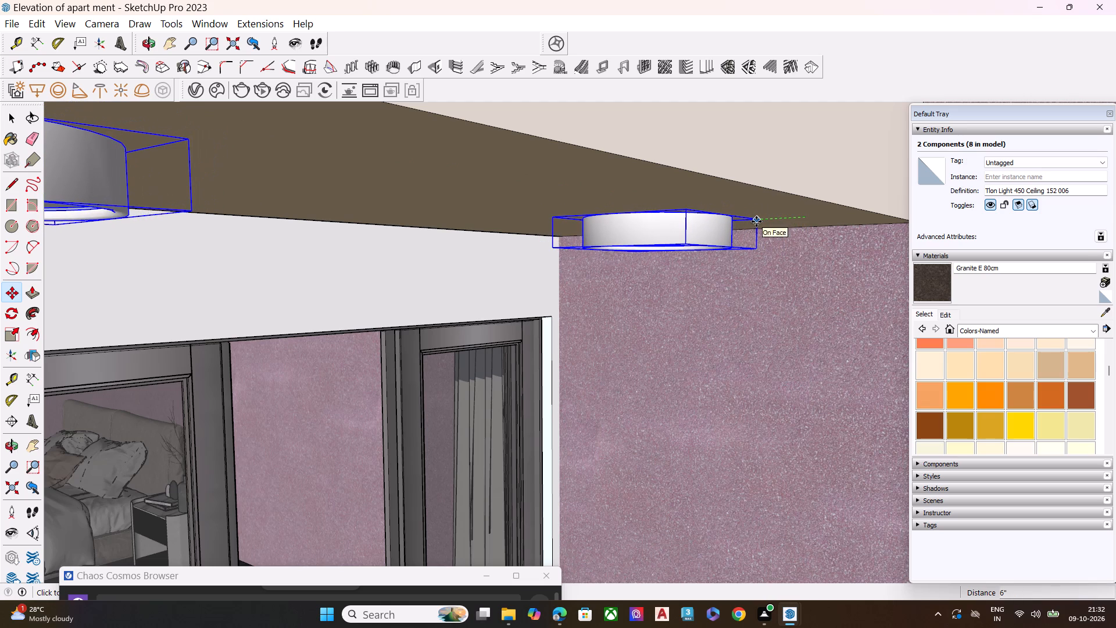
click(756, 222)
key(space)
Examine the placement of the ceiling lights on the lower mauve-walled balcony and the balconies above and below it.
scroll(472, 219, down, 4)
scroll(471, 219, up, 1)
scroll(470, 219, down, 4)
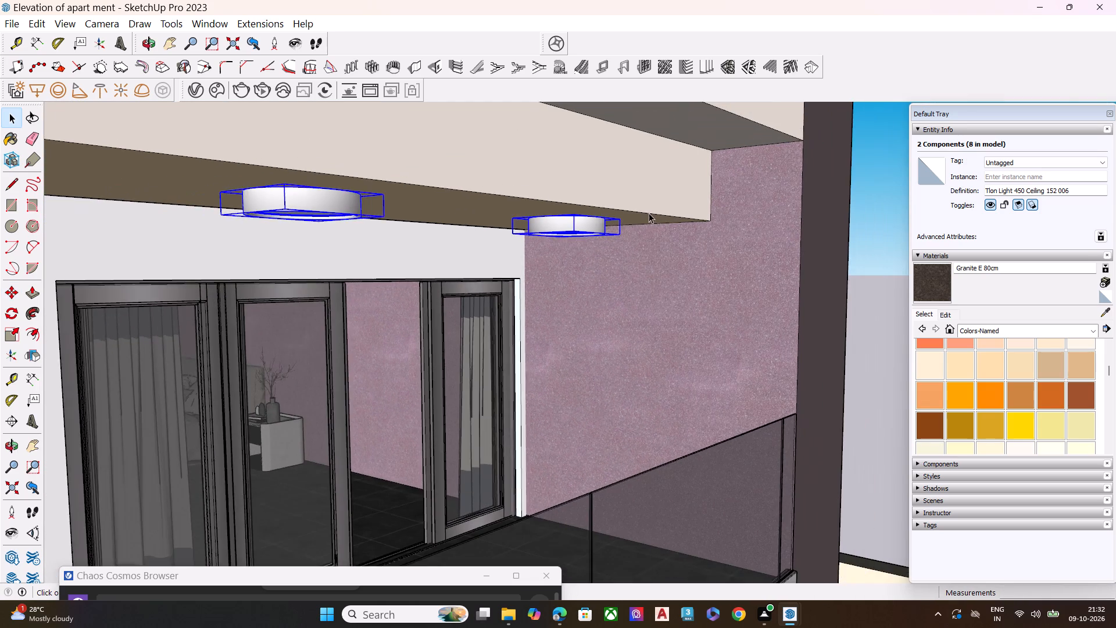
middle_drag(649, 213, 464, 183)
scroll(464, 183, up, 1)
scroll(561, 192, down, 8)
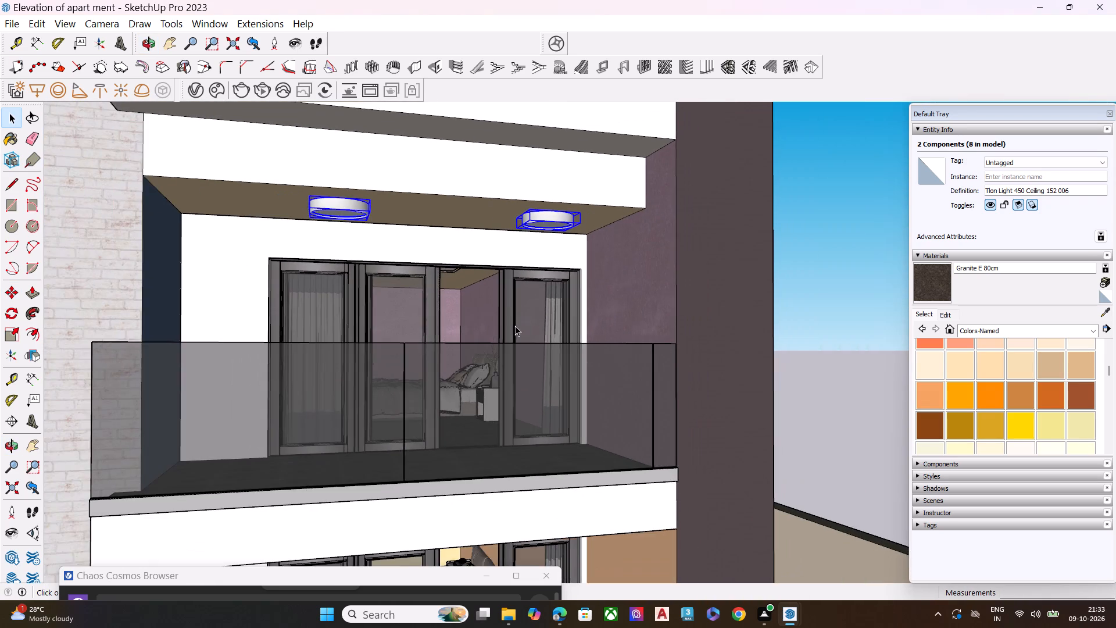
scroll(514, 326, down, 9)
middle_drag(519, 161, 583, 154)
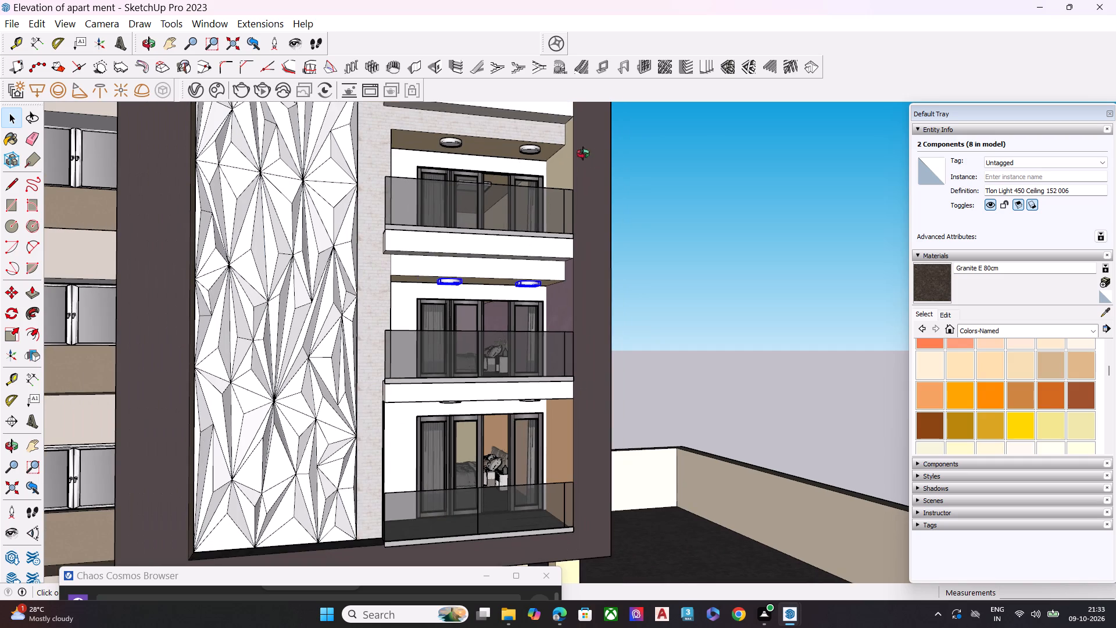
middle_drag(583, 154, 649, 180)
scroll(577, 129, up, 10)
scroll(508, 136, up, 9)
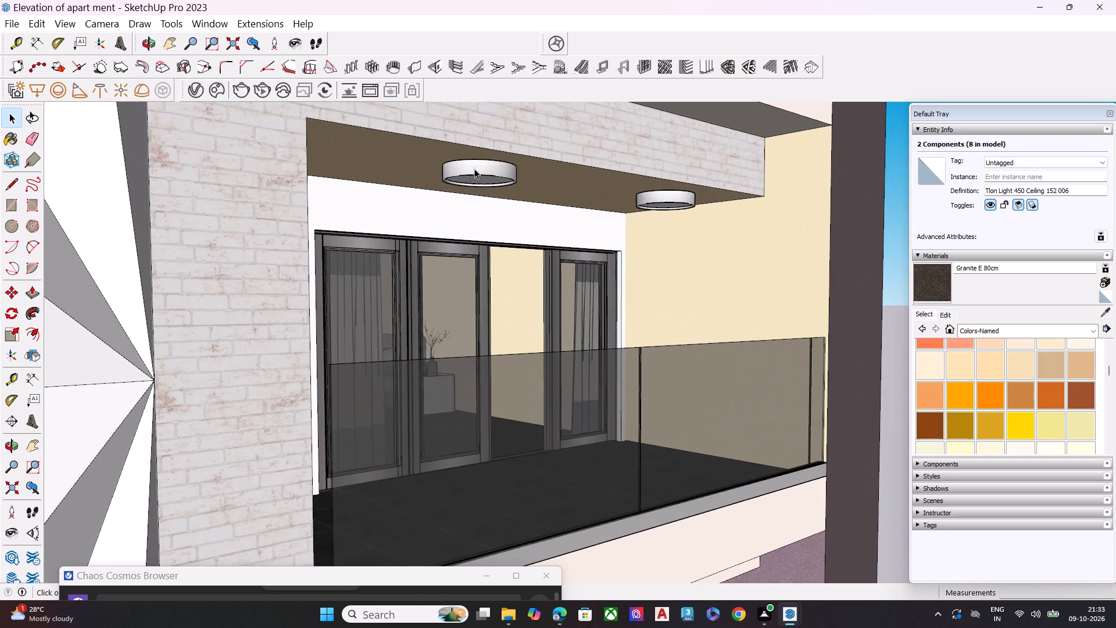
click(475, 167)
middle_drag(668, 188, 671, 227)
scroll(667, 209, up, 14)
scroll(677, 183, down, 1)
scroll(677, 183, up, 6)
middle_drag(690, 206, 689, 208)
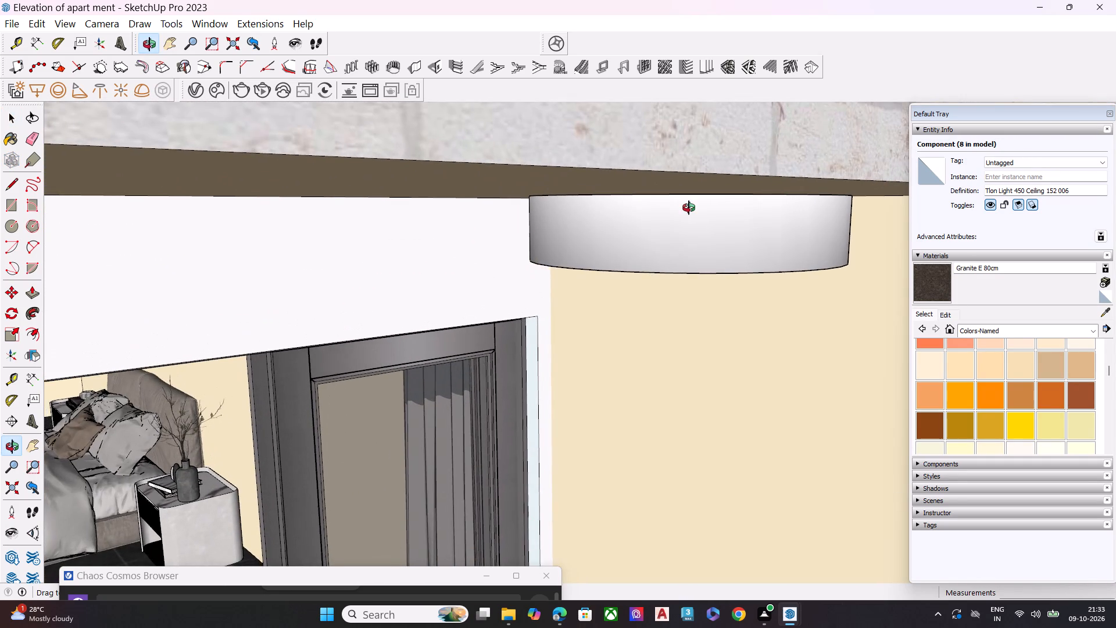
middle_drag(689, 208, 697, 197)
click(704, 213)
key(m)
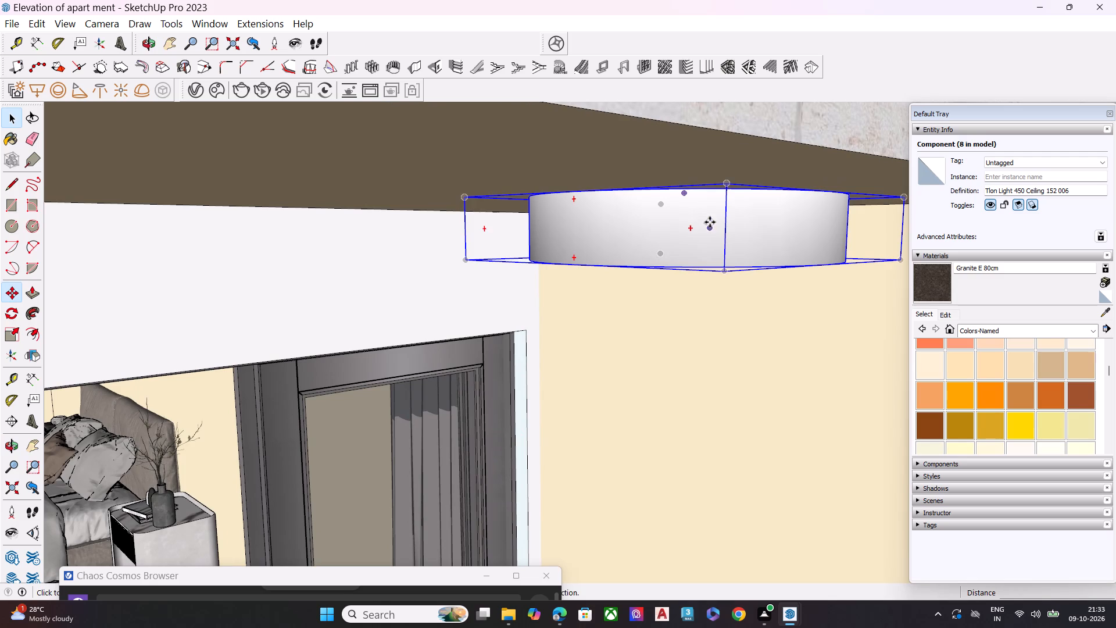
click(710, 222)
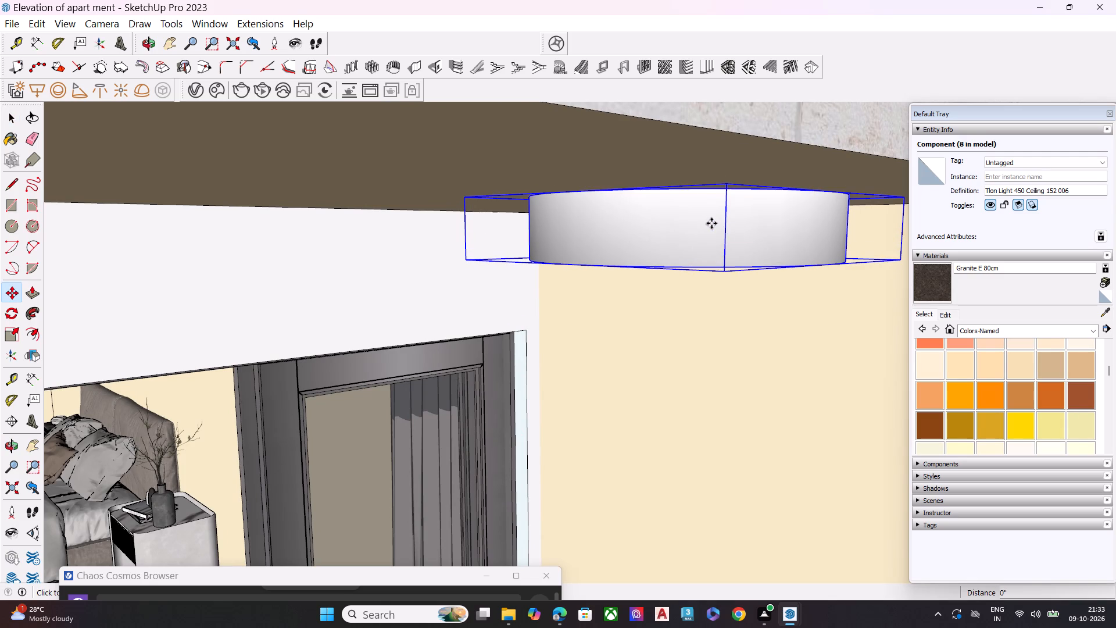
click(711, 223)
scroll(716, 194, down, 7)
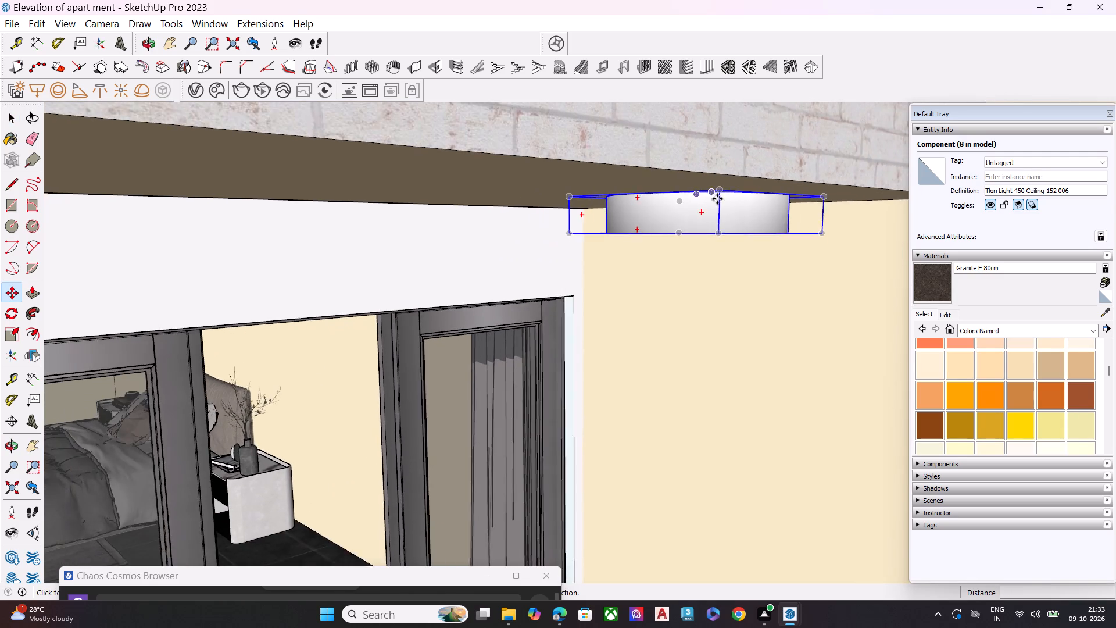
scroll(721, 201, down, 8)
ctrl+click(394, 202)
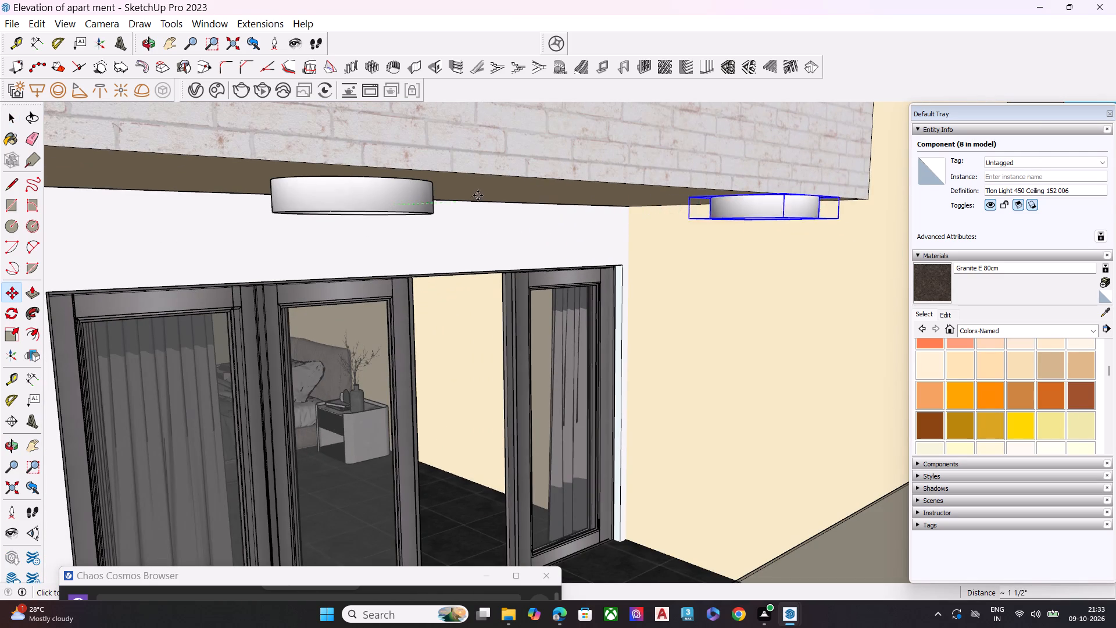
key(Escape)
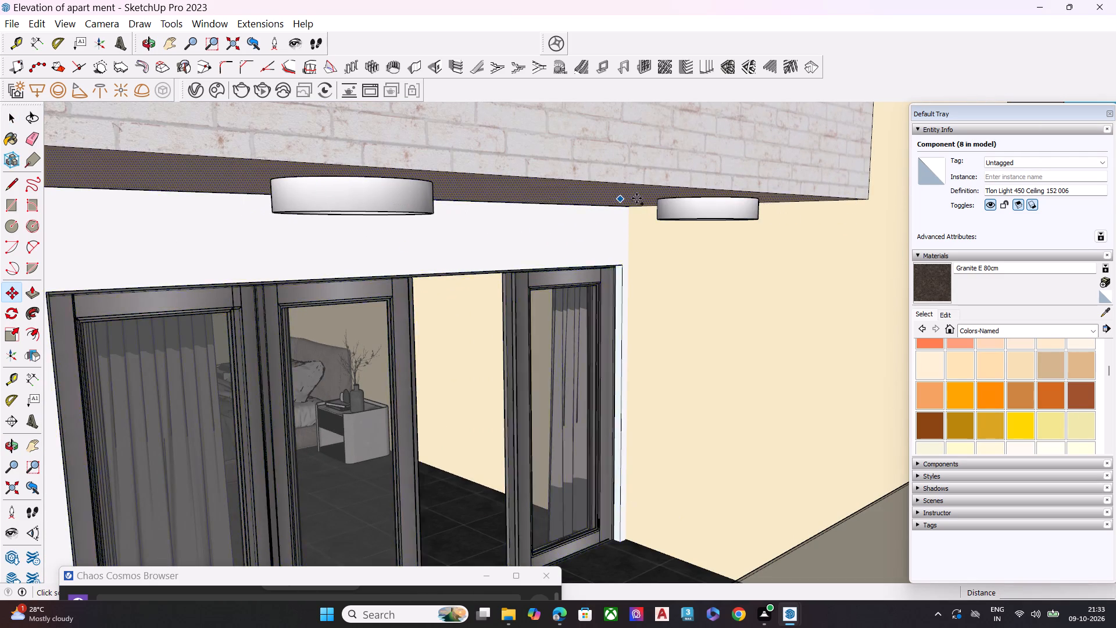
Move both Tlon Light 450 Ceiling lights on the yellow-walled balcony's ceiling together by about 5".
key(space)
click(717, 211)
ctrl+click(363, 191)
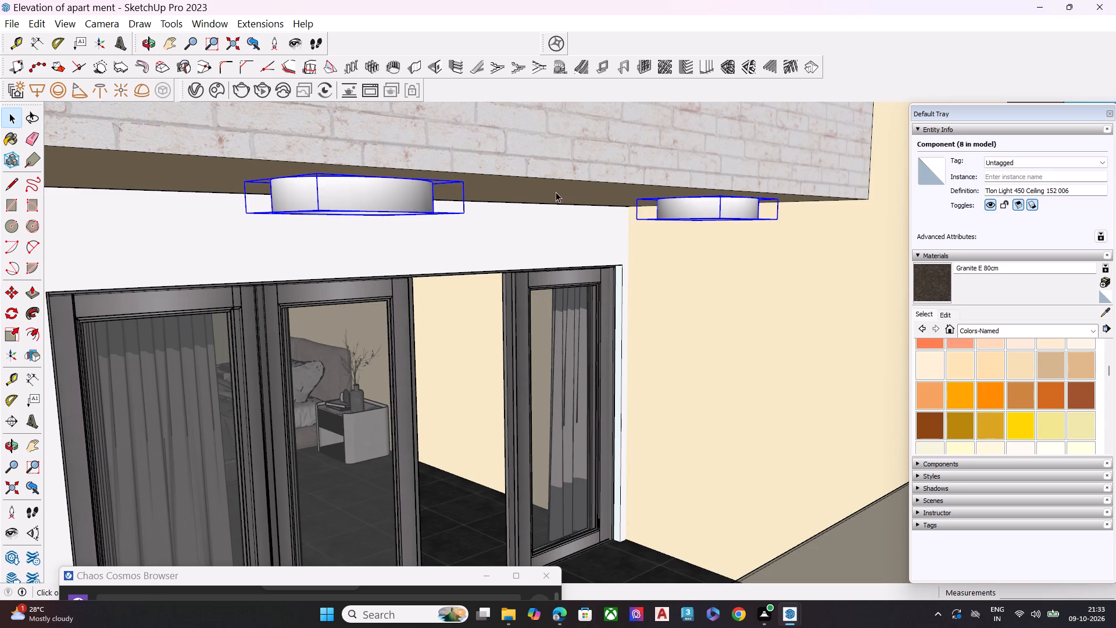
key(m)
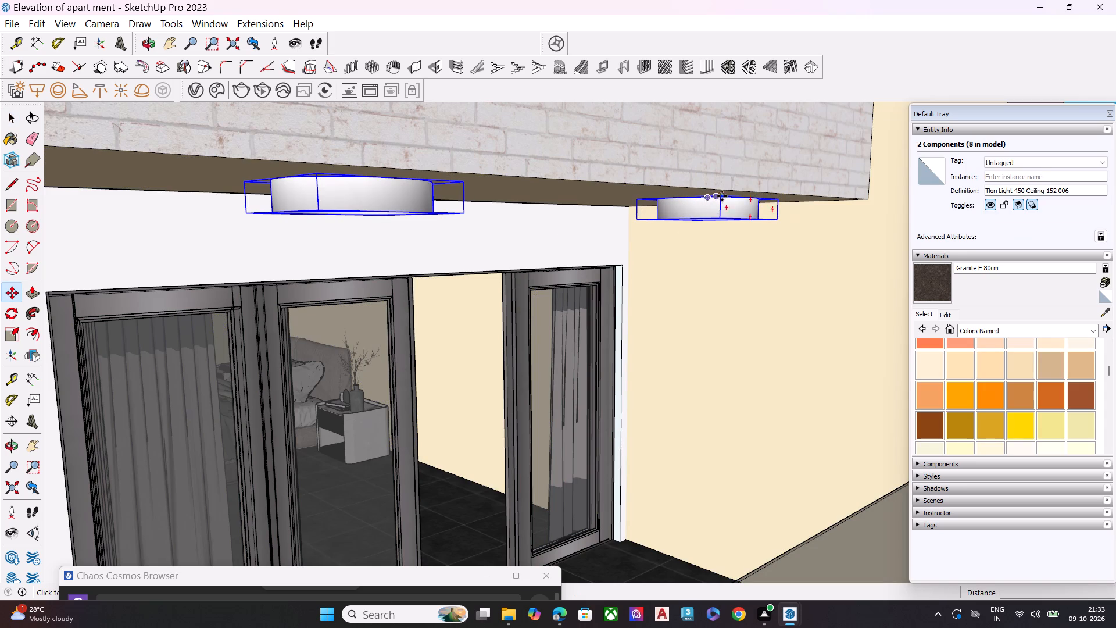
click(722, 196)
middle_drag(706, 199, 761, 187)
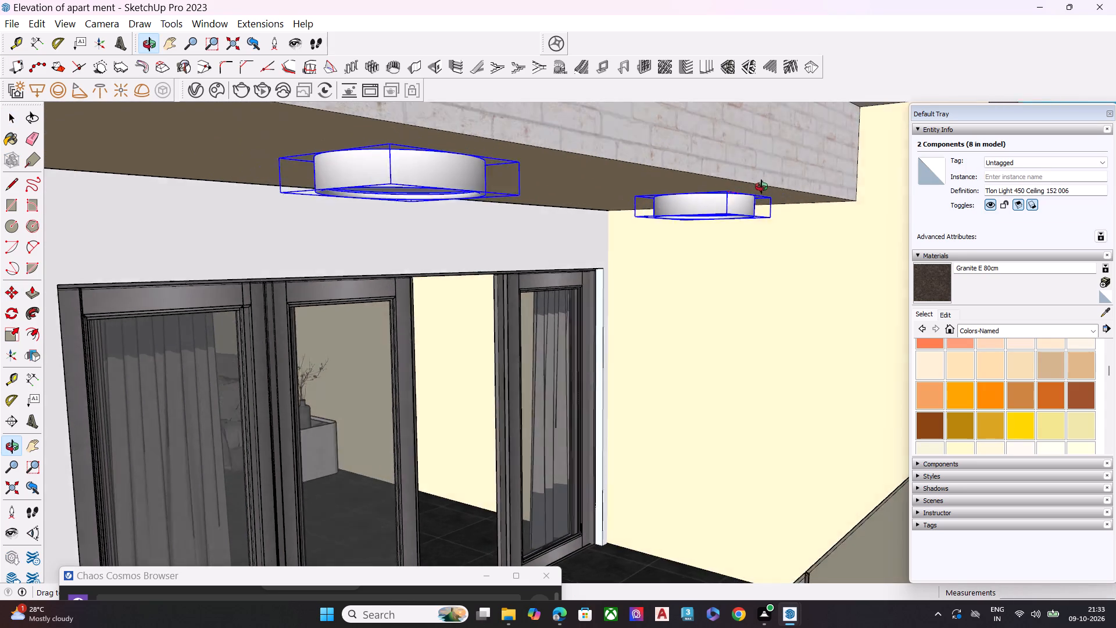
middle_drag(761, 187, 767, 183)
scroll(747, 191, up, 6)
click(708, 194)
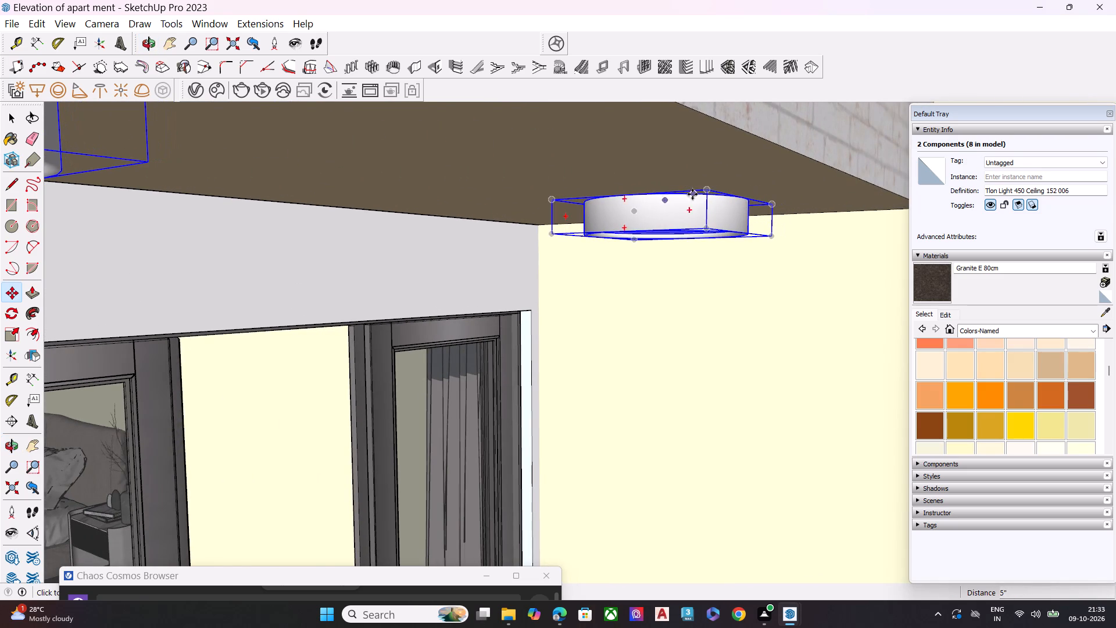
key(space)
scroll(556, 191, down, 14)
middle_drag(670, 297, 575, 337)
scroll(594, 334, up, 1)
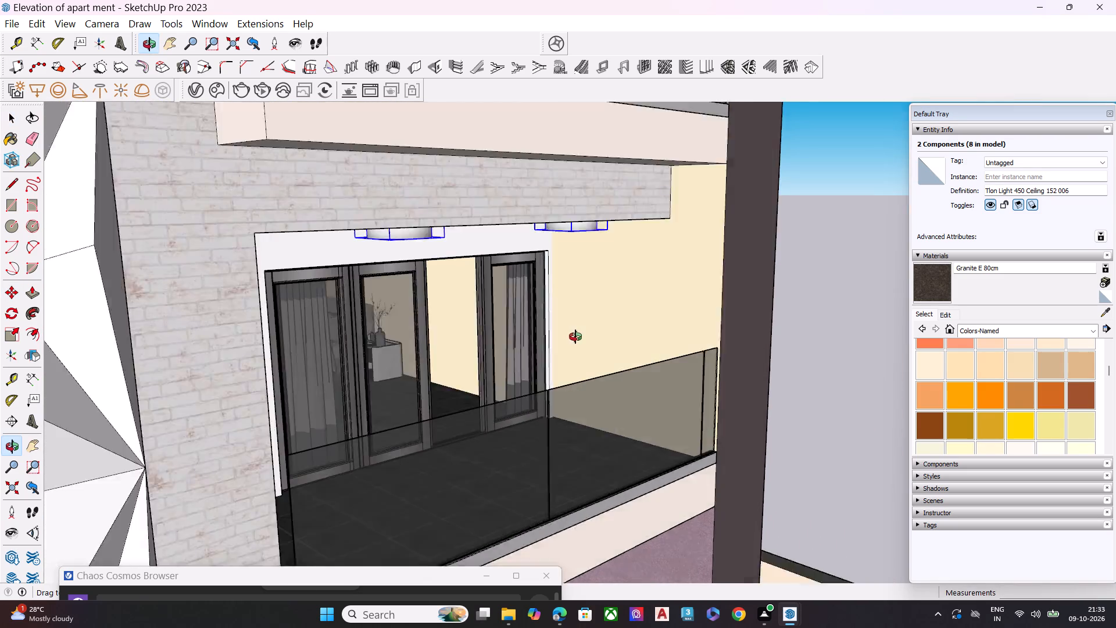
middle_drag(575, 337, 600, 305)
click(857, 262)
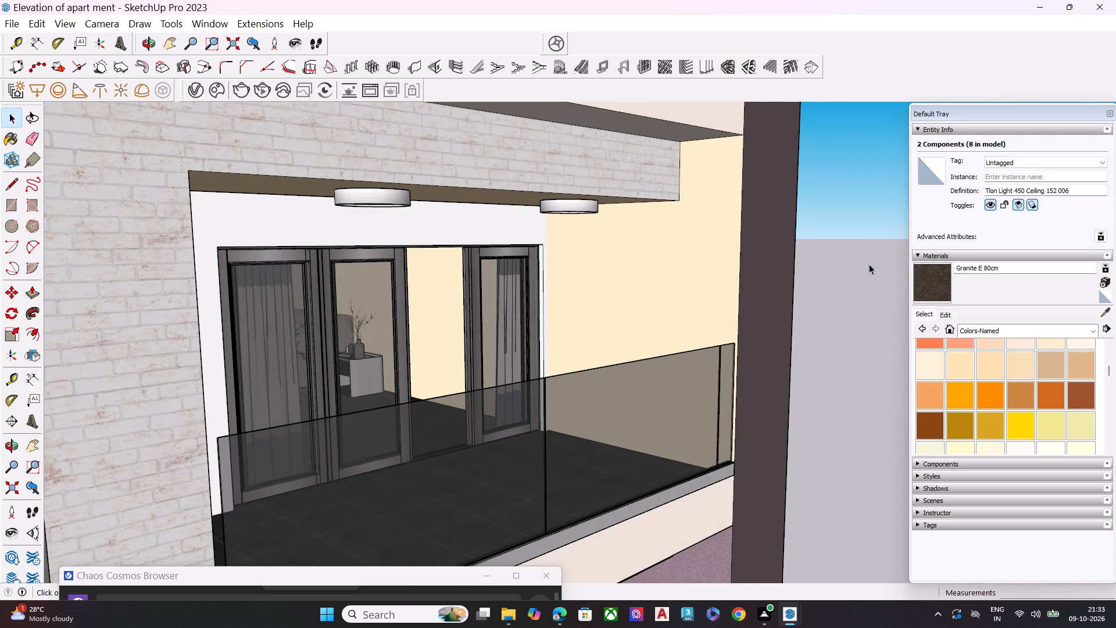
Save the model.
key(ctrl+s)
Examine the whole building's elevation, checking the balcony ceiling lights against the rest of the facade.
scroll(514, 209, down, 3)
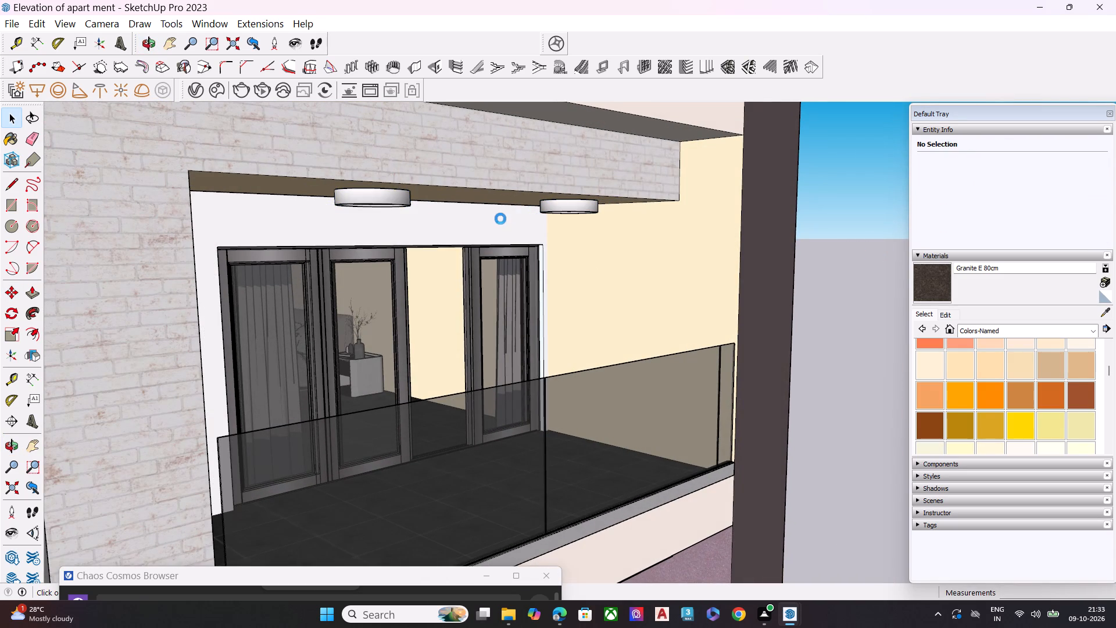
scroll(500, 219, down, 7)
scroll(681, 256, down, 2)
scroll(628, 288, down, 7)
scroll(567, 252, down, 8)
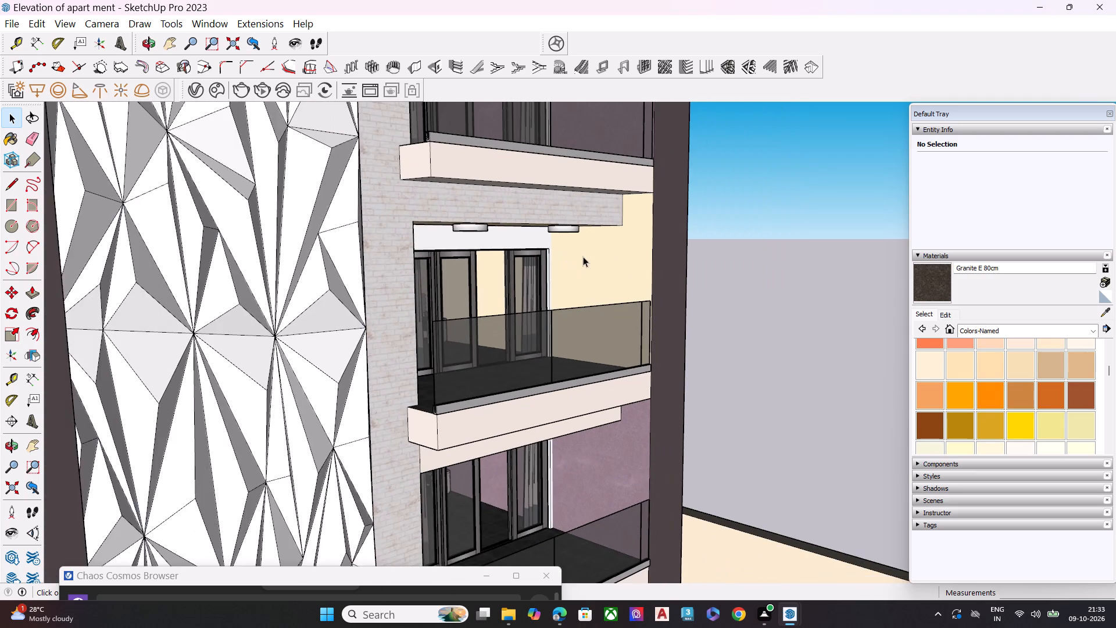
scroll(596, 279, down, 6)
scroll(528, 229, down, 9)
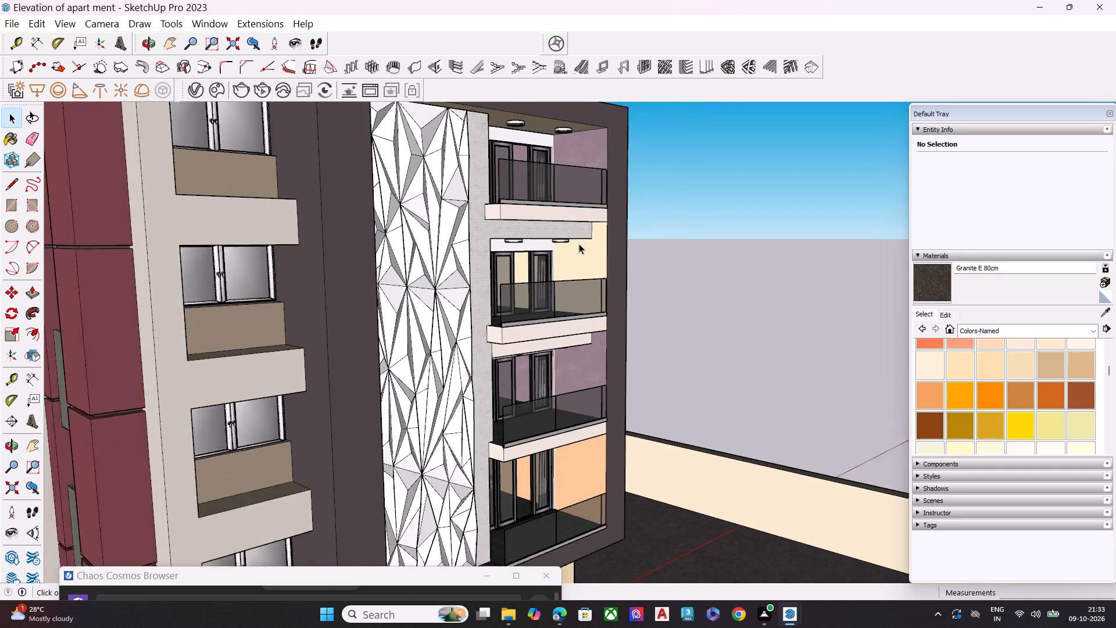
scroll(579, 244, down, 6)
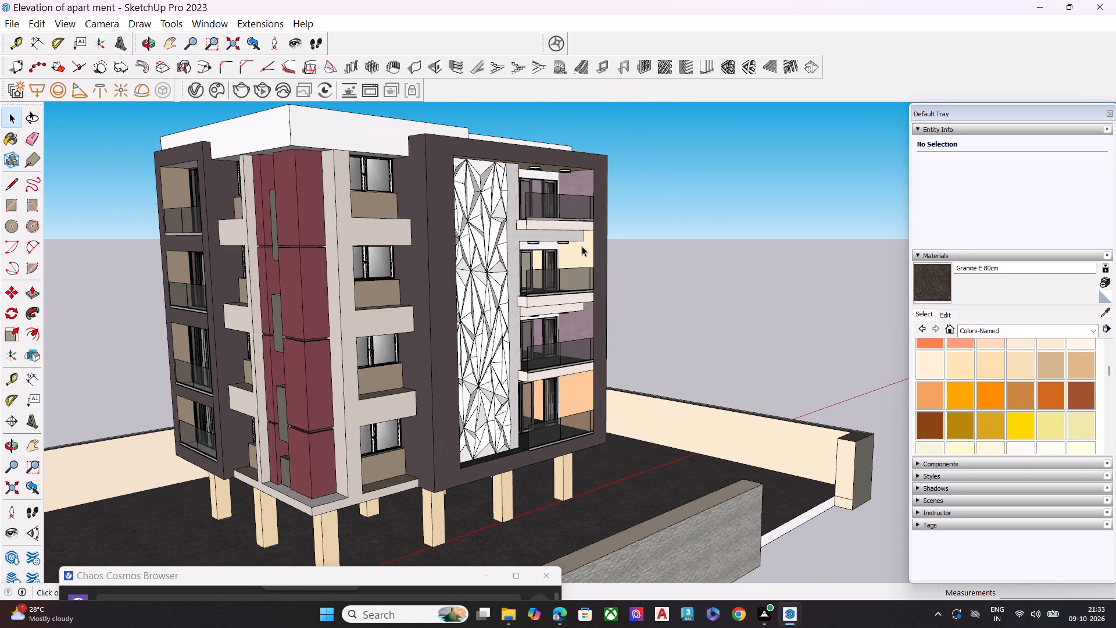
scroll(576, 246, down, 1)
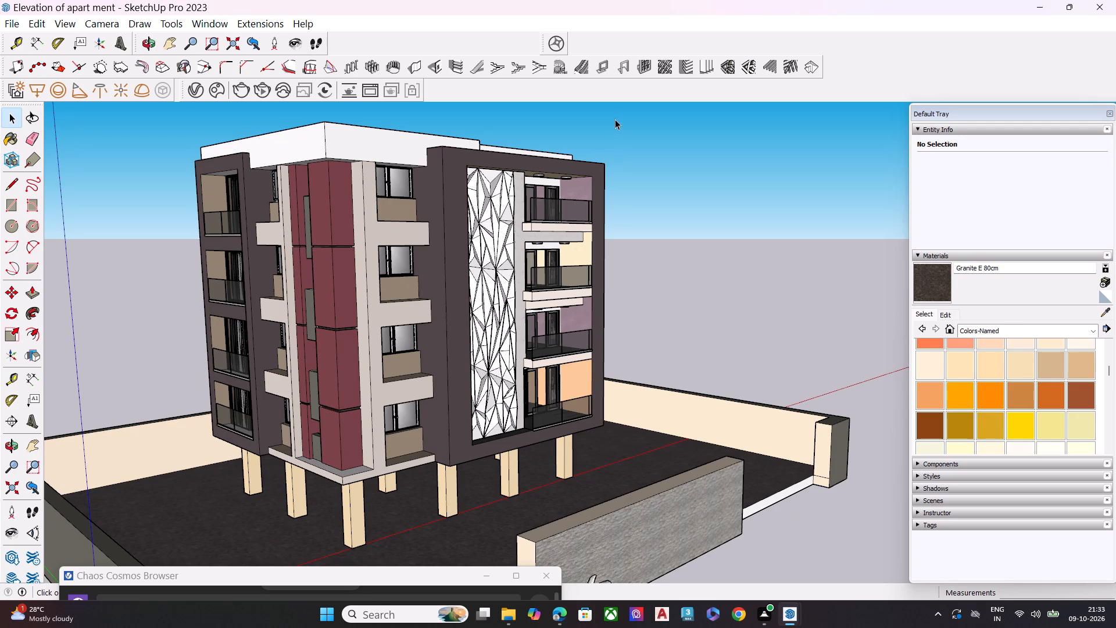
scroll(398, 141, down, 6)
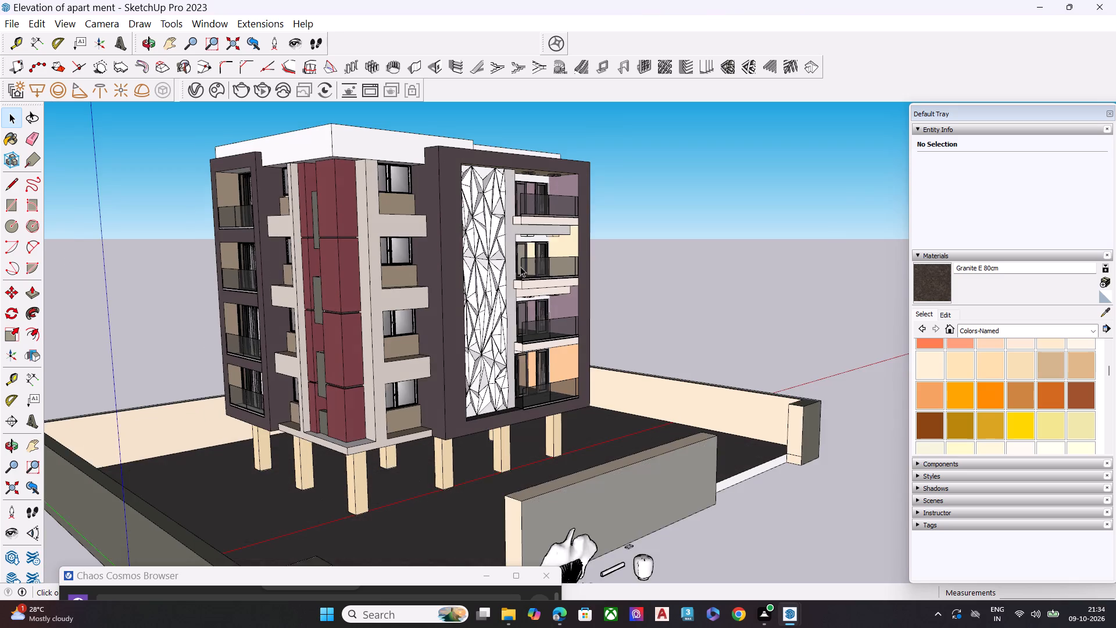
middle_drag(518, 267, 577, 221)
scroll(570, 222, up, 4)
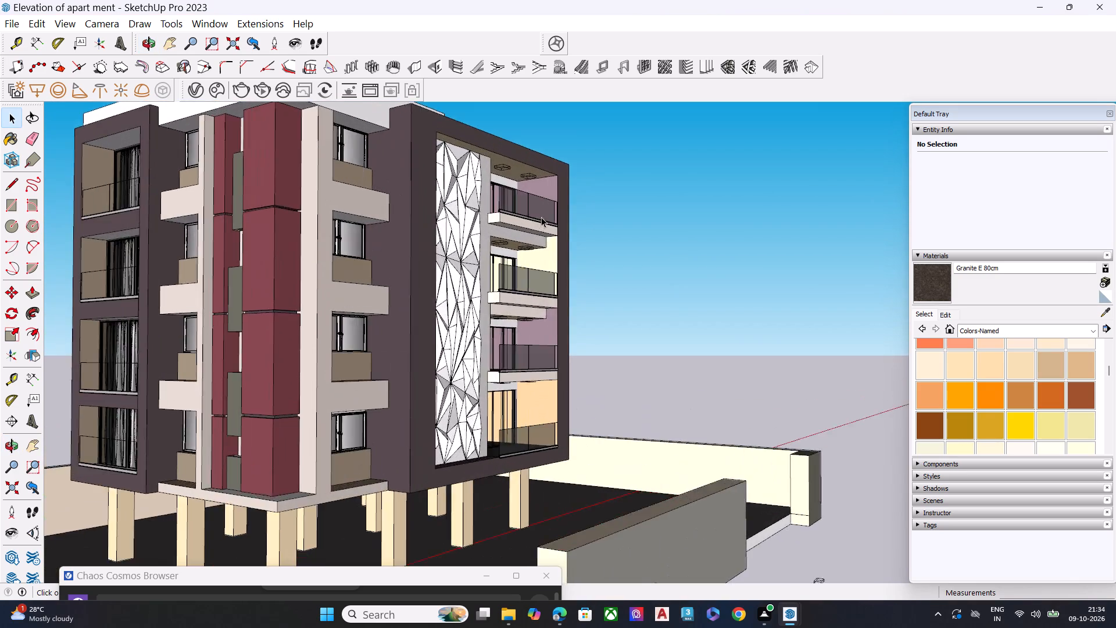
scroll(541, 217, down, 6)
Move the Lamp Ceiling 114-44 from the ground by the stone boundary wall to the roof slab's underside, above the top window beside the balconies.
scroll(651, 495, up, 13)
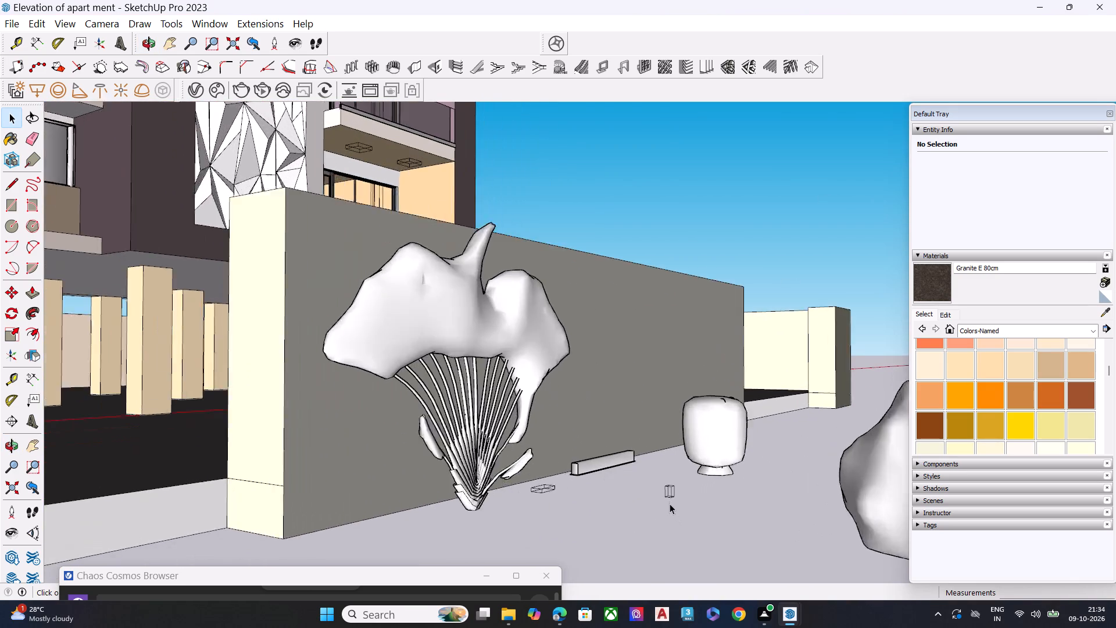
scroll(670, 504, up, 13)
click(678, 478)
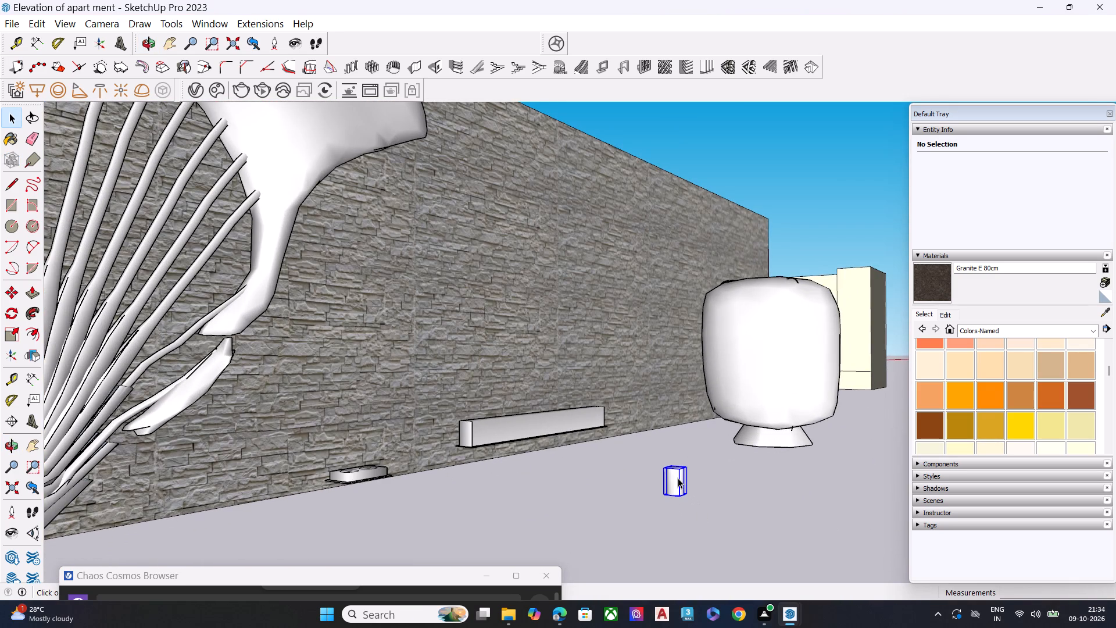
key(m)
middle_drag(668, 480, 650, 544)
scroll(652, 537, up, 10)
middle_drag(673, 486, 670, 508)
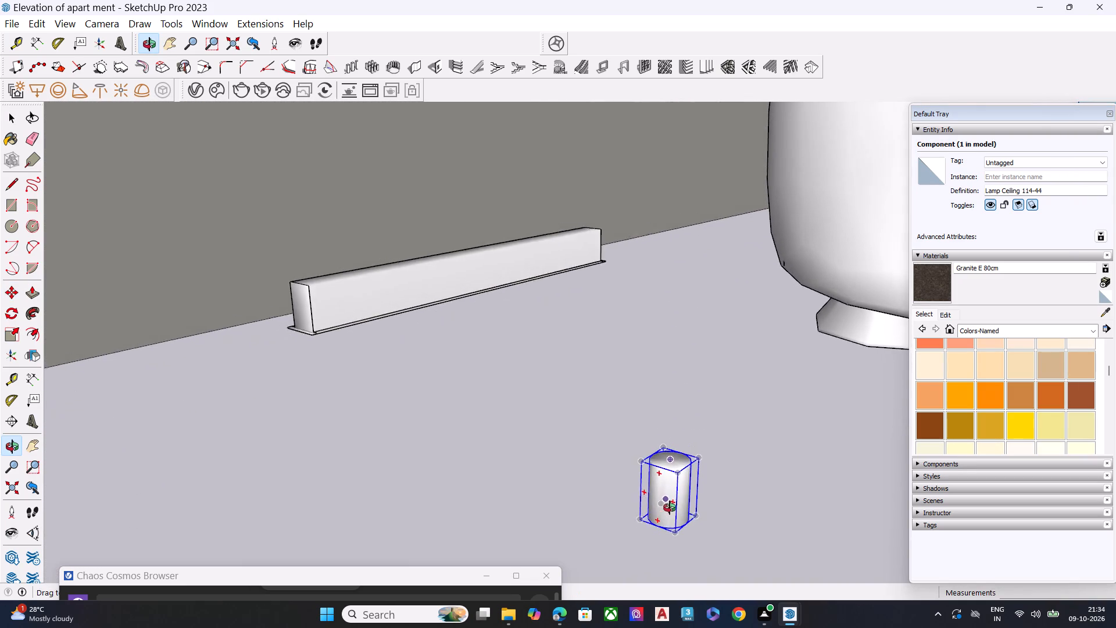
middle_drag(670, 508, 676, 497)
scroll(671, 483, up, 1)
click(678, 444)
scroll(727, 390, down, 11)
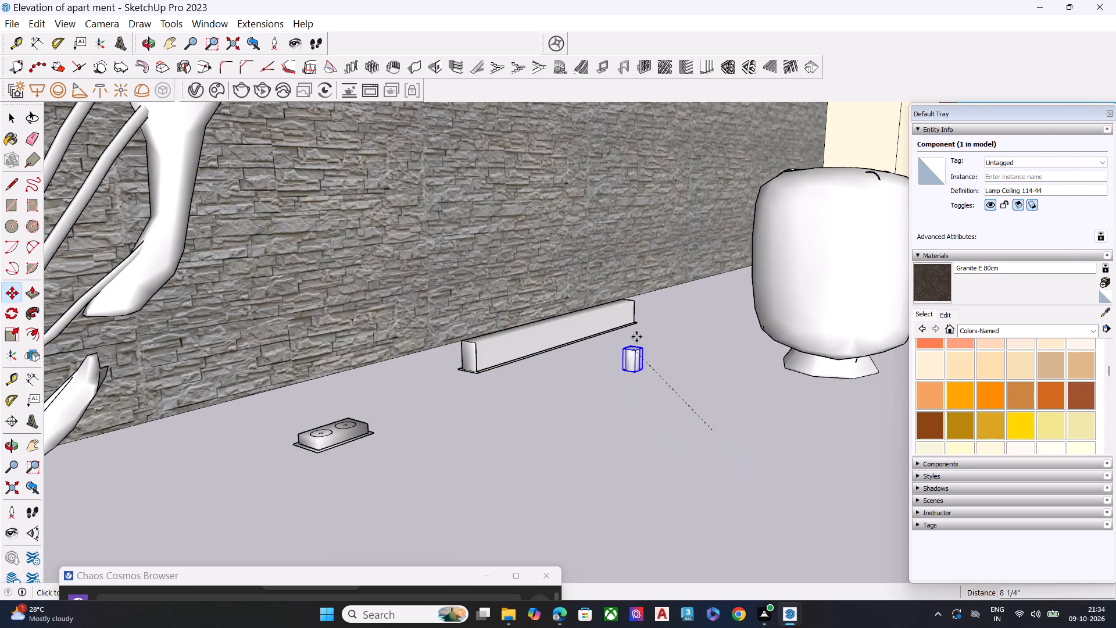
scroll(636, 337, down, 20)
scroll(636, 337, down, 11)
scroll(670, 413, up, 1)
scroll(670, 413, down, 10)
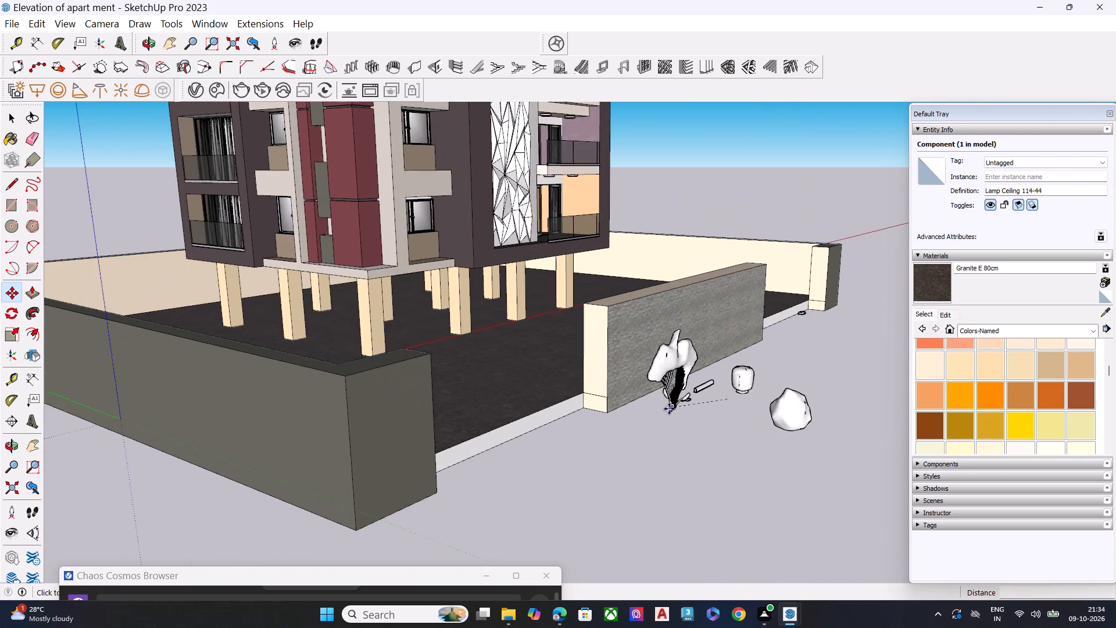
scroll(669, 409, down, 2)
scroll(564, 374, down, 13)
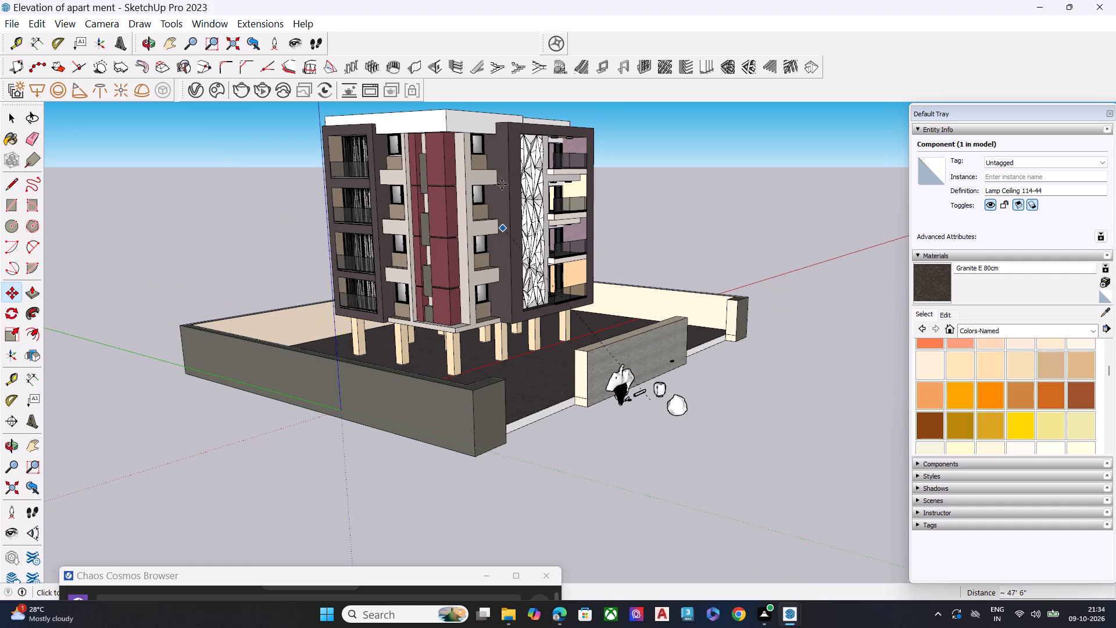
scroll(481, 137, up, 9)
scroll(476, 140, up, 13)
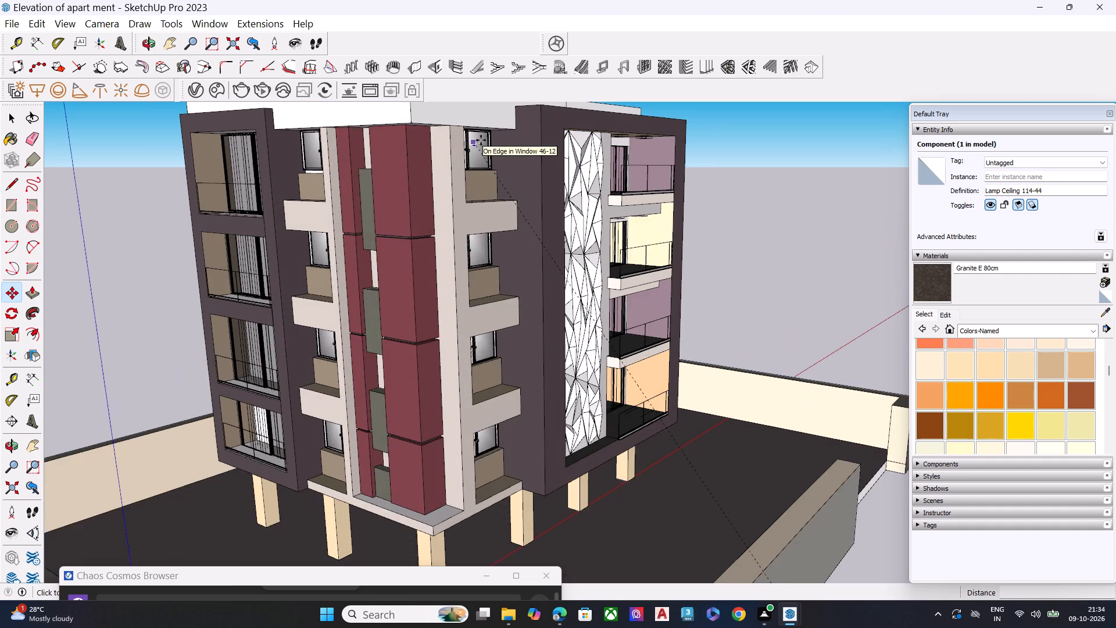
middle_drag(482, 138, 513, 109)
scroll(498, 130, up, 9)
middle_drag(496, 110, 518, 130)
scroll(520, 140, down, 10)
scroll(569, 295, down, 10)
scroll(498, 291, down, 2)
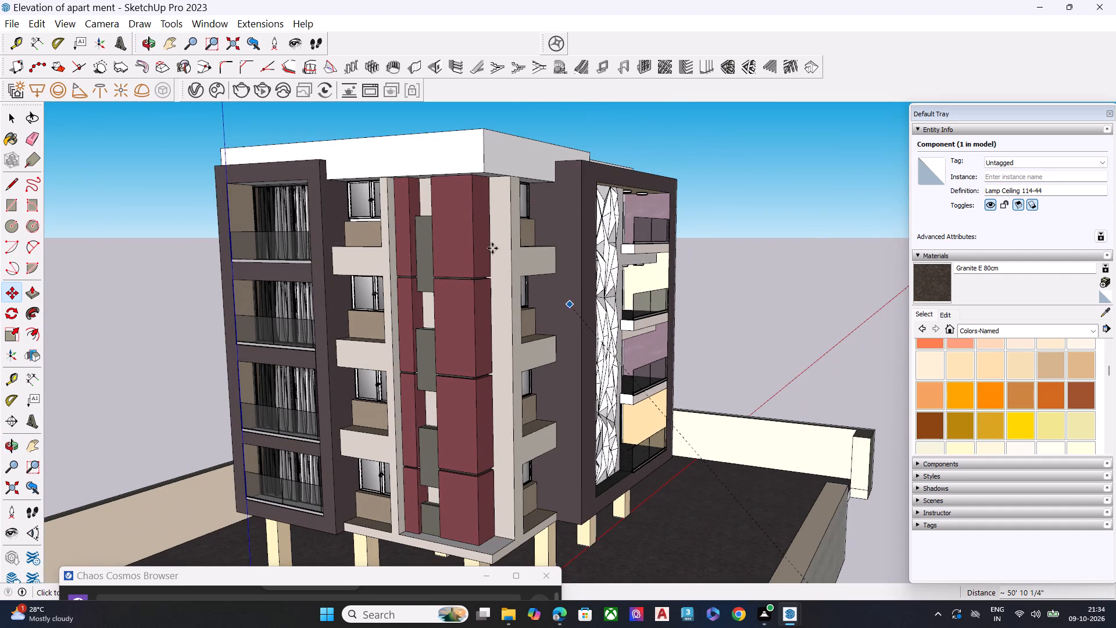
scroll(492, 248, down, 1)
scroll(505, 117, up, 7)
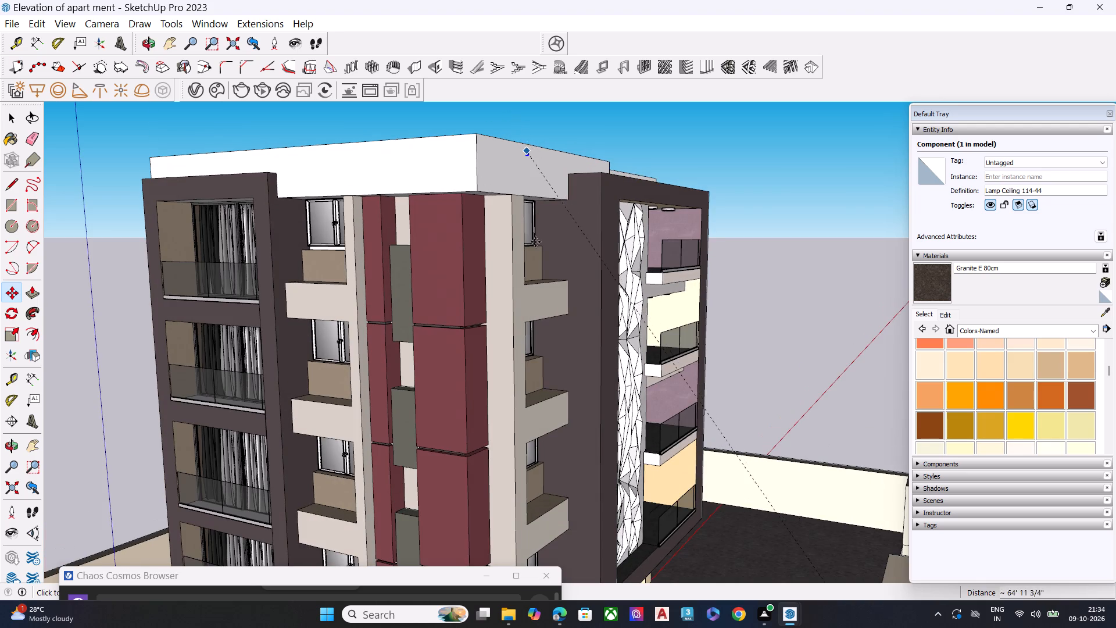
middle_drag(535, 231, 546, 159)
scroll(551, 196, up, 8)
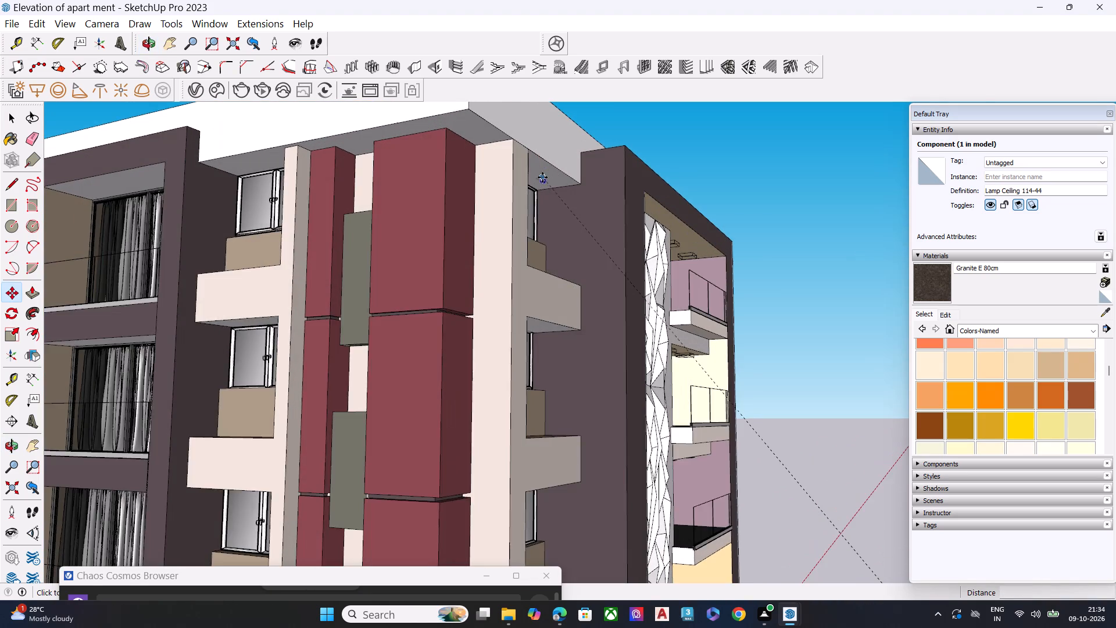
scroll(540, 183, up, 16)
middle_drag(527, 179, 521, 177)
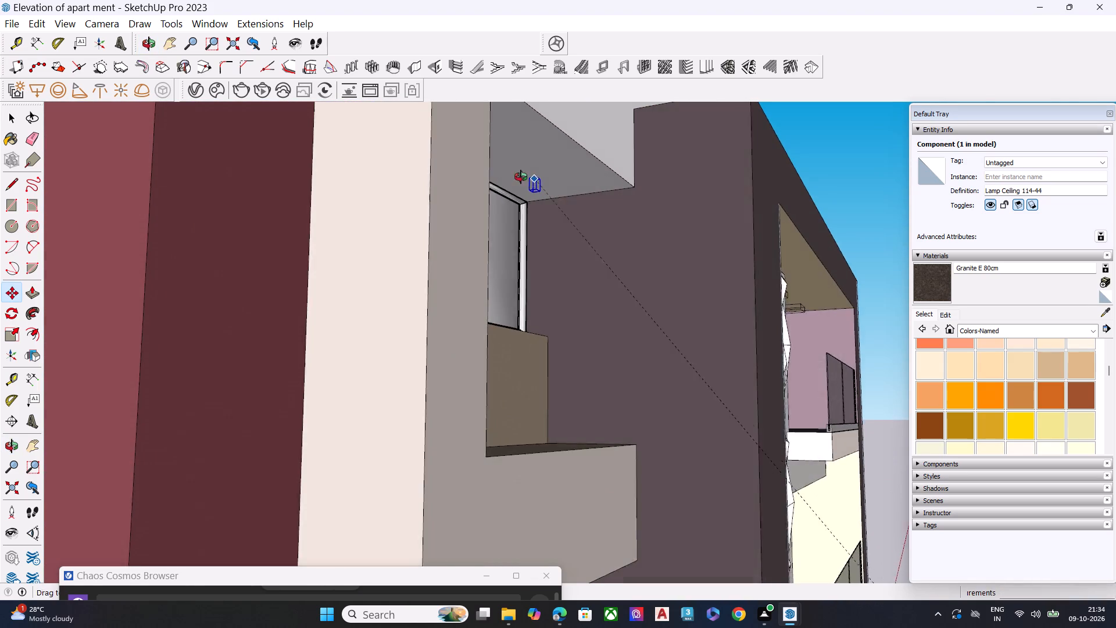
middle_drag(521, 177, 502, 189)
scroll(487, 177, up, 1)
middle_drag(466, 173, 413, 182)
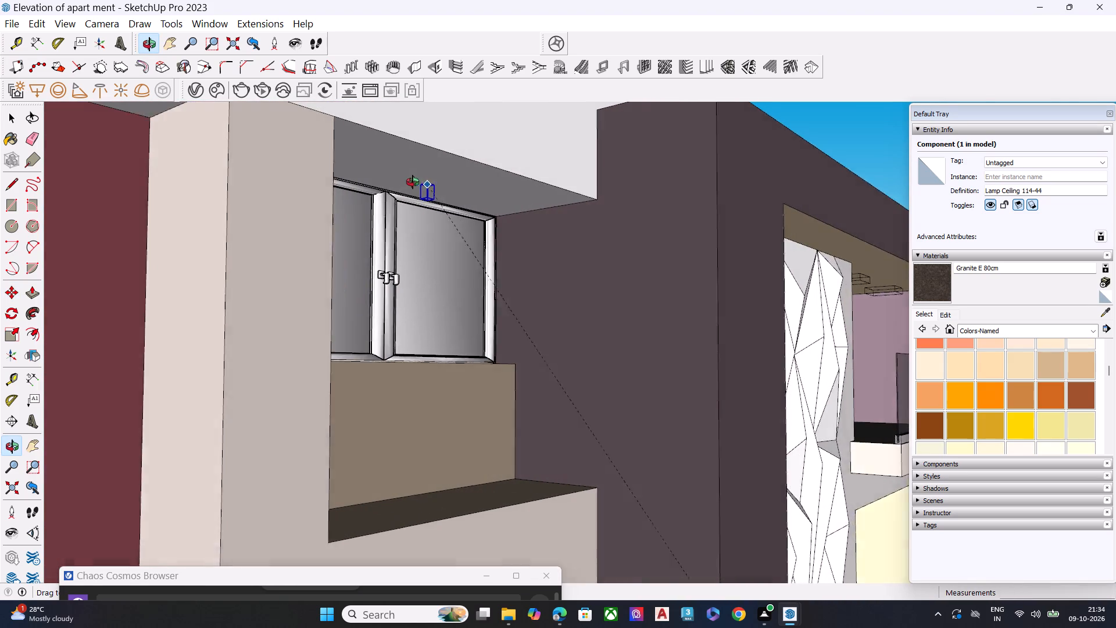
middle_drag(413, 182, 408, 182)
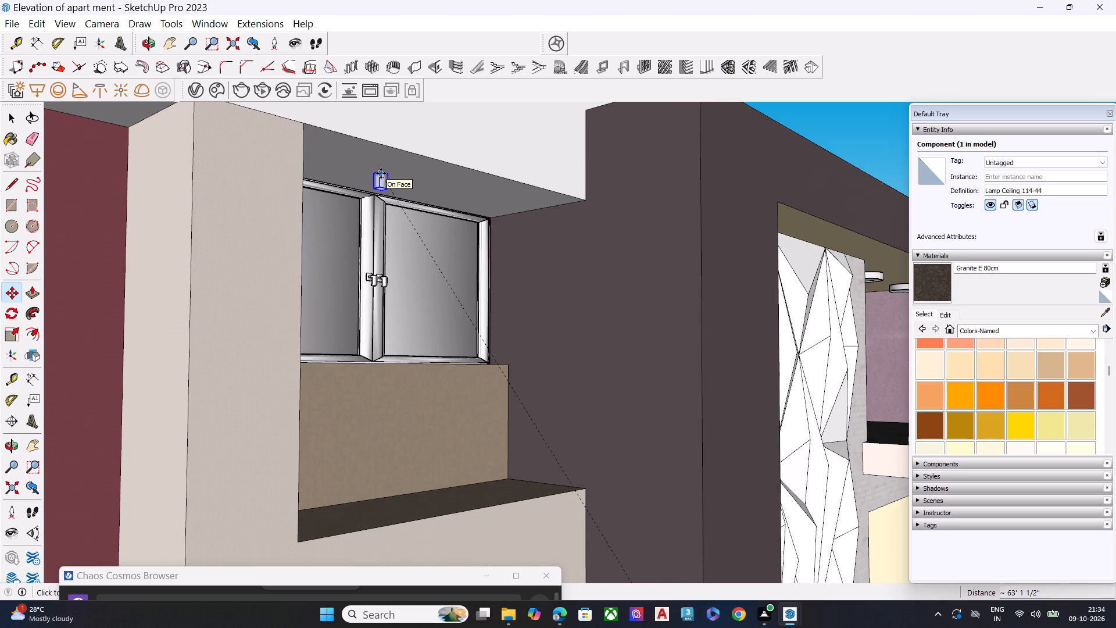
click(381, 173)
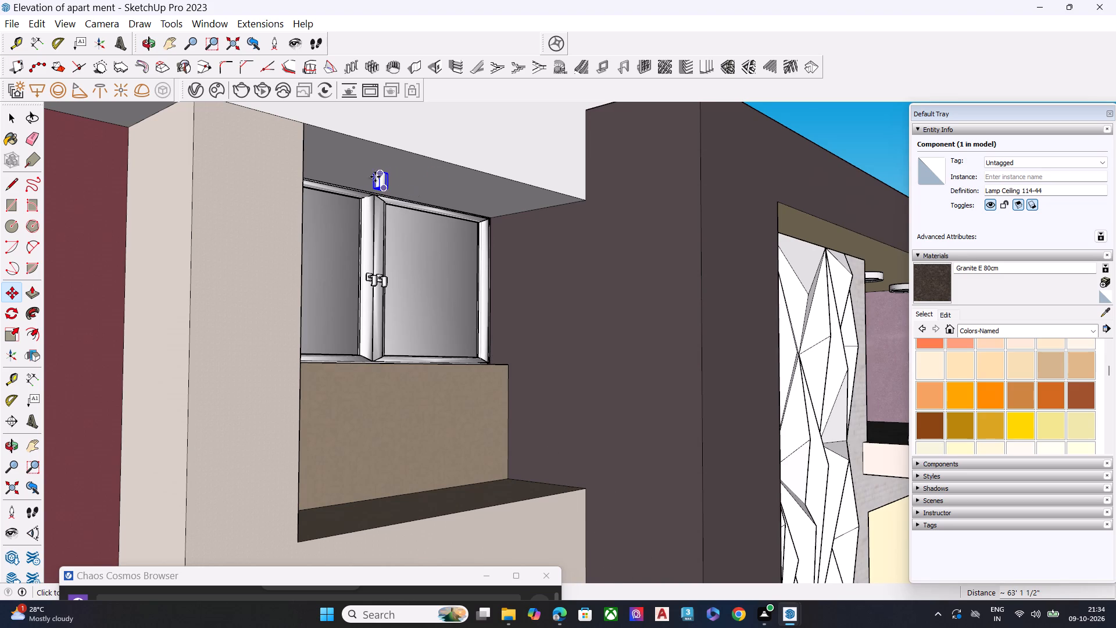
Copy the Lamp Ceiling 114-44 about 10' down onto the underside of the ledge above the second window from the top.
scroll(376, 172, up, 3)
scroll(377, 172, down, 1)
scroll(377, 172, up, 16)
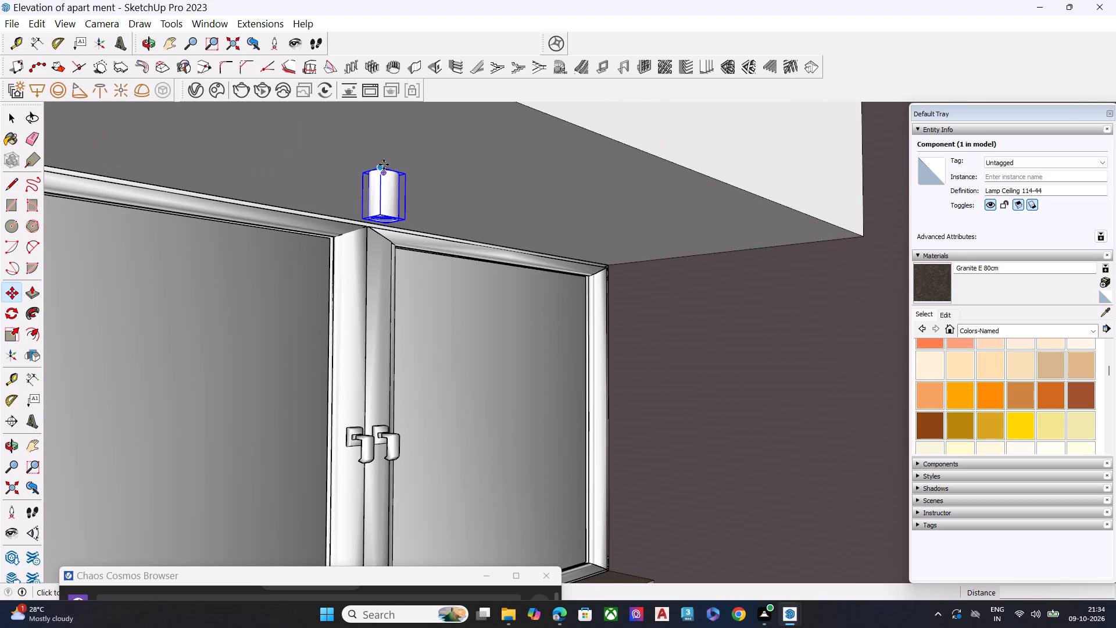
click(382, 167)
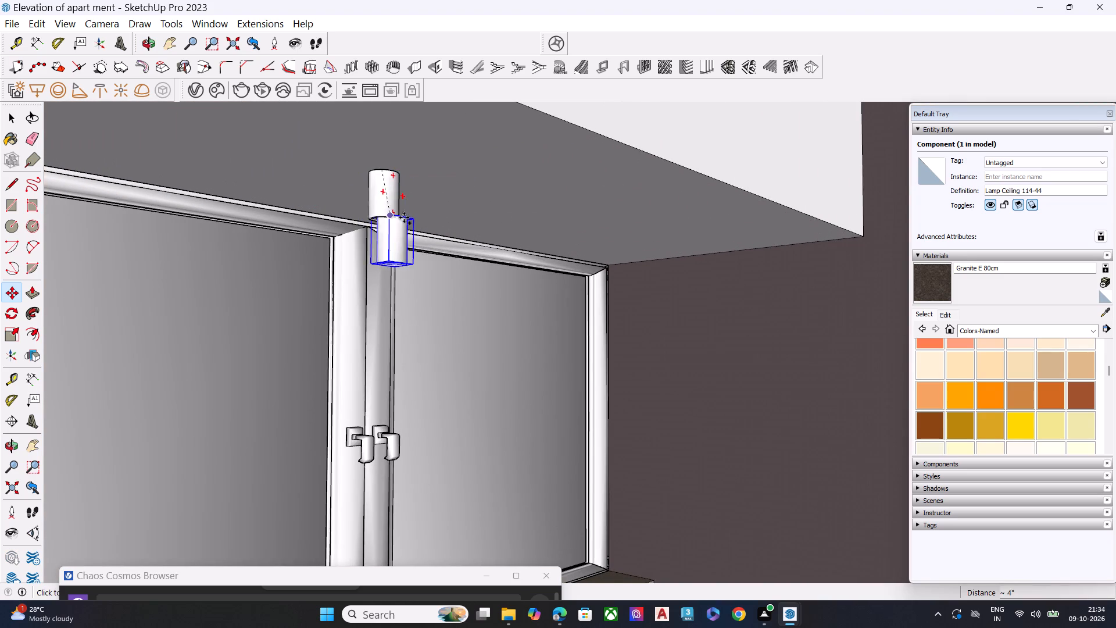
scroll(439, 231, down, 8)
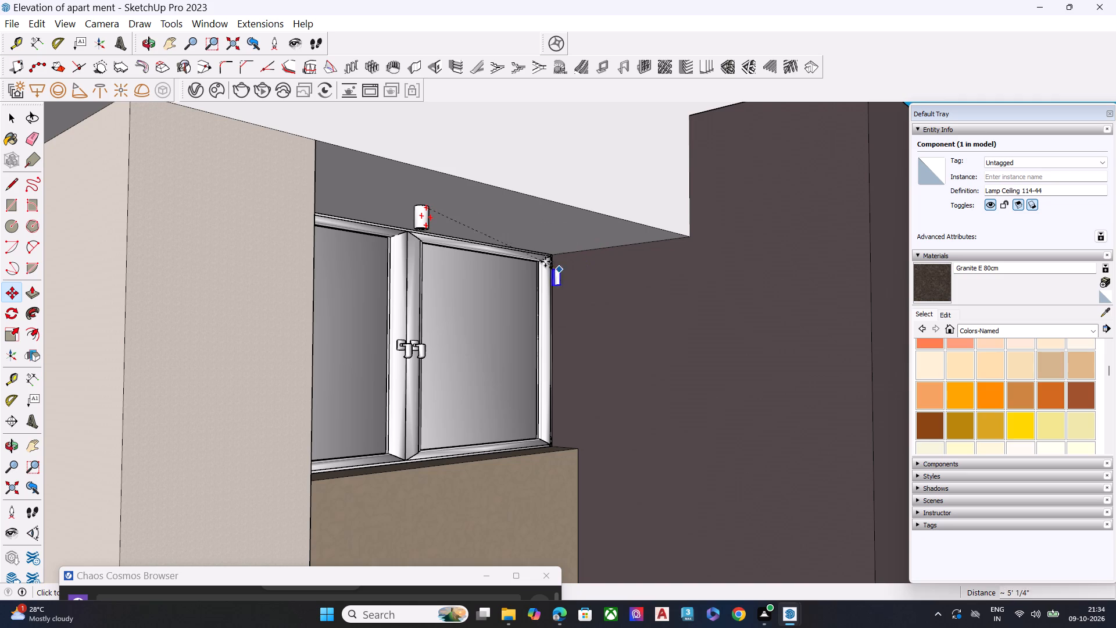
scroll(552, 233, down, 9)
scroll(639, 292, down, 1)
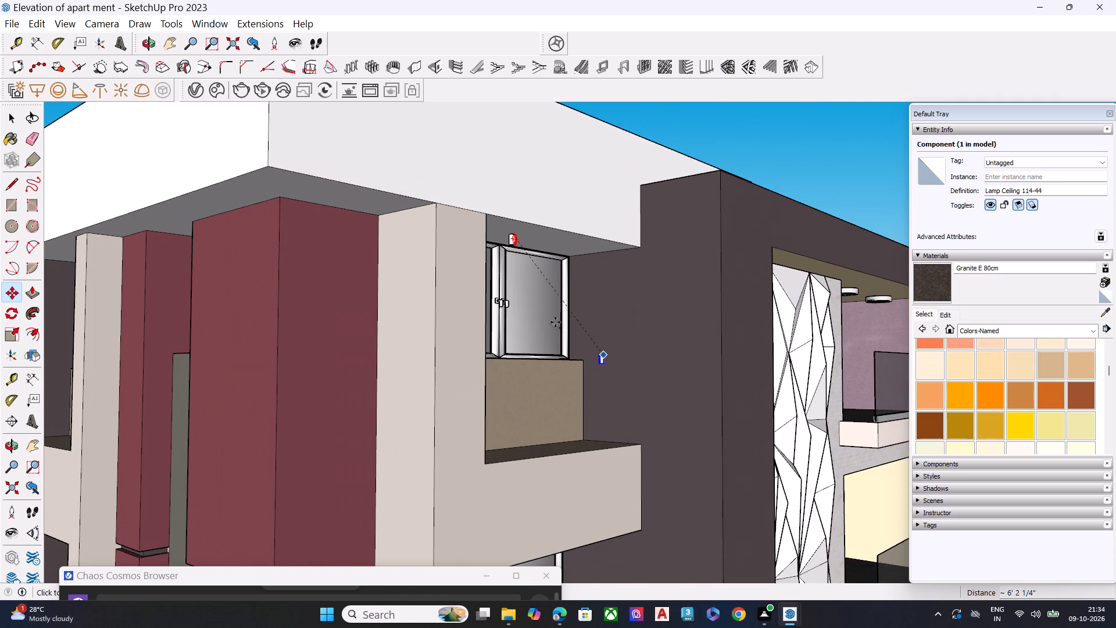
scroll(548, 274, down, 8)
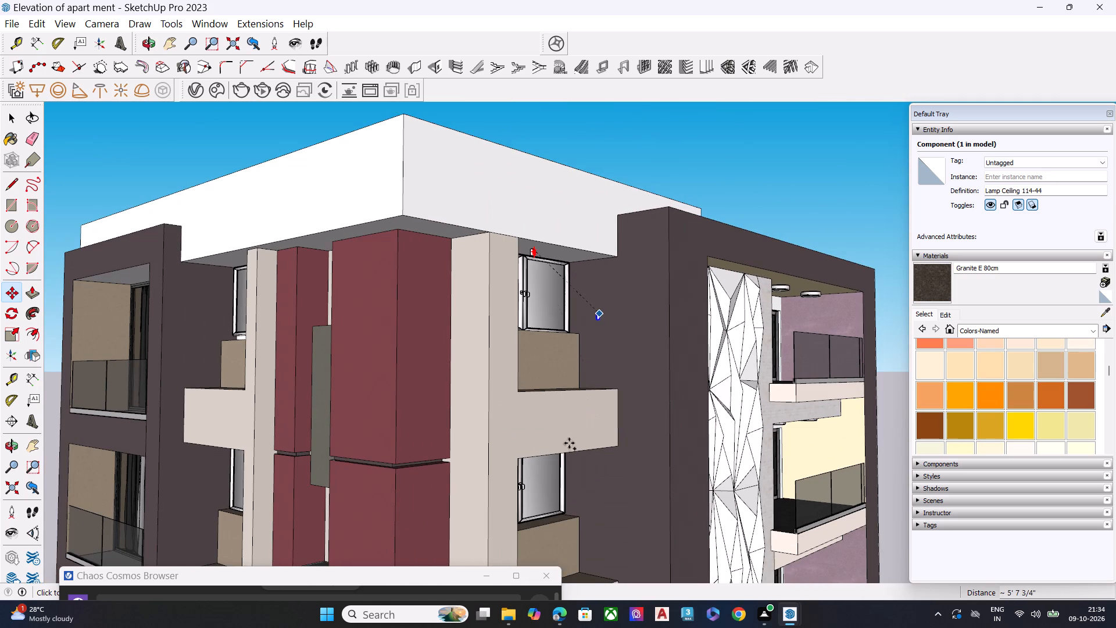
middle_drag(542, 483, 566, 374)
scroll(559, 392, up, 7)
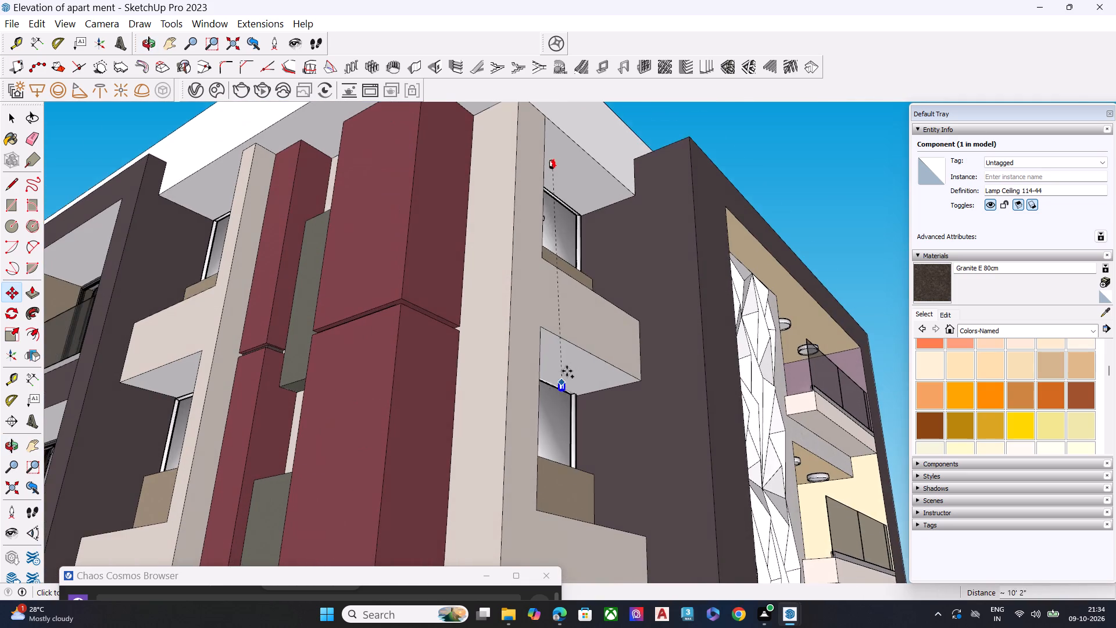
middle_drag(546, 373, 557, 332)
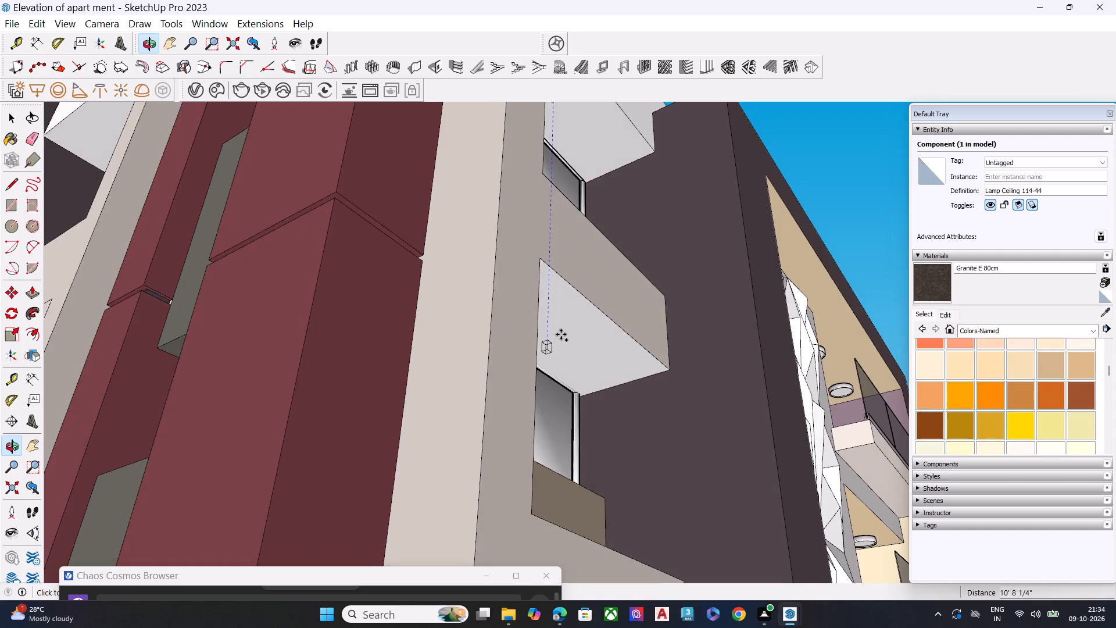
scroll(565, 337, up, 12)
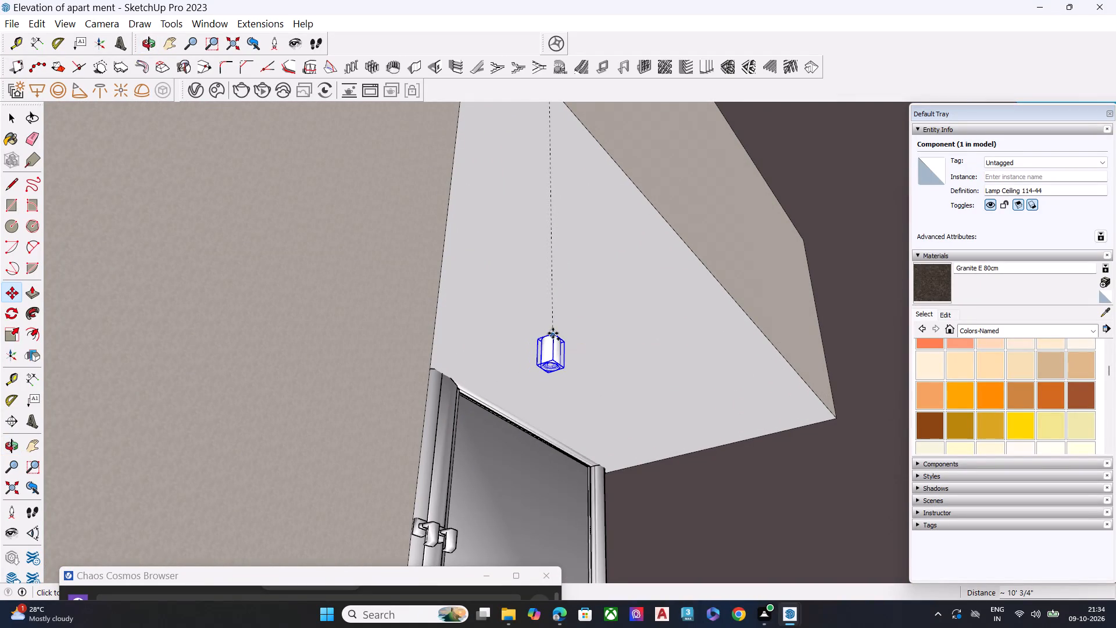
click(552, 333)
Copy the second Lamp Ceiling 114-44 about 9' 11 3/4" down onto the underside of the ledge above the third window from the top.
scroll(549, 254, down, 2)
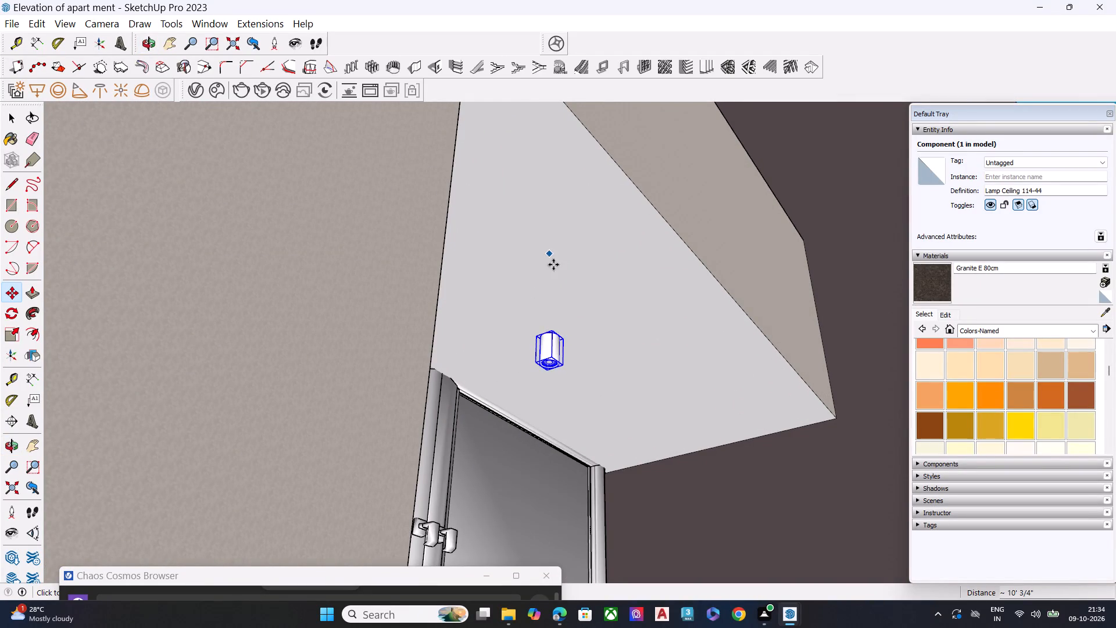
scroll(553, 265, down, 2)
scroll(558, 311, up, 2)
scroll(555, 313, down, 1)
scroll(554, 314, up, 2)
click(555, 315)
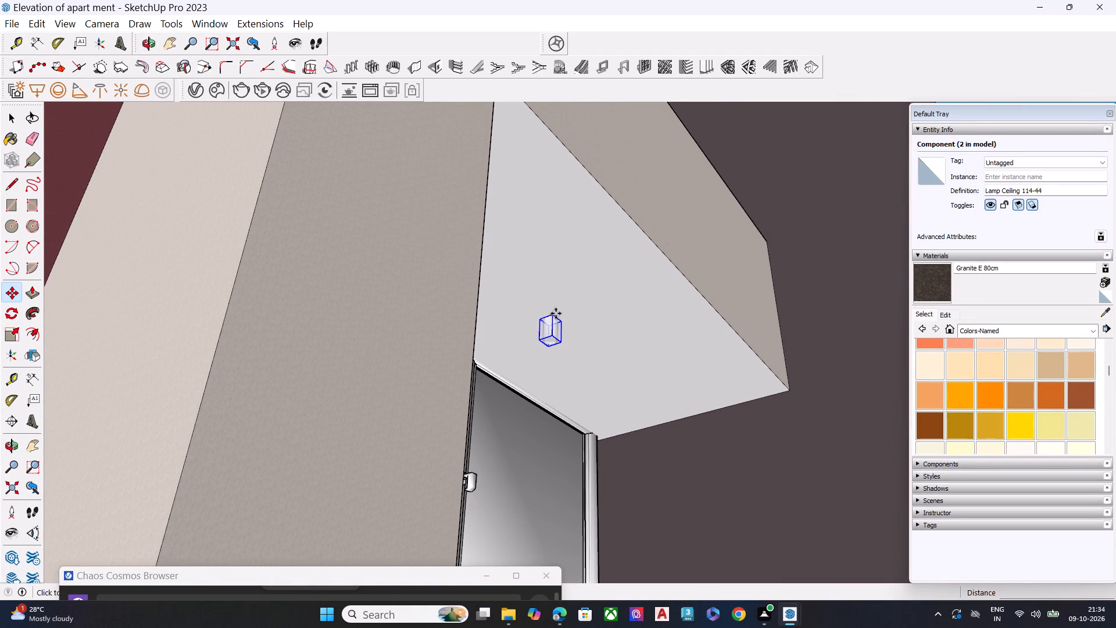
scroll(499, 327, down, 5)
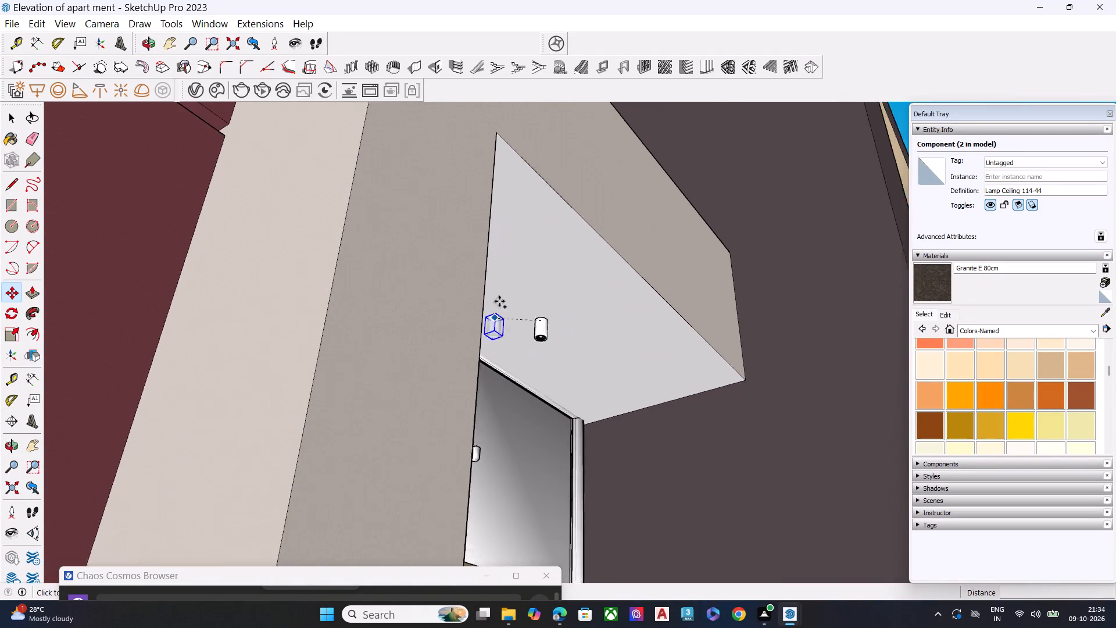
scroll(499, 301, down, 2)
scroll(596, 269, down, 9)
scroll(556, 304, down, 16)
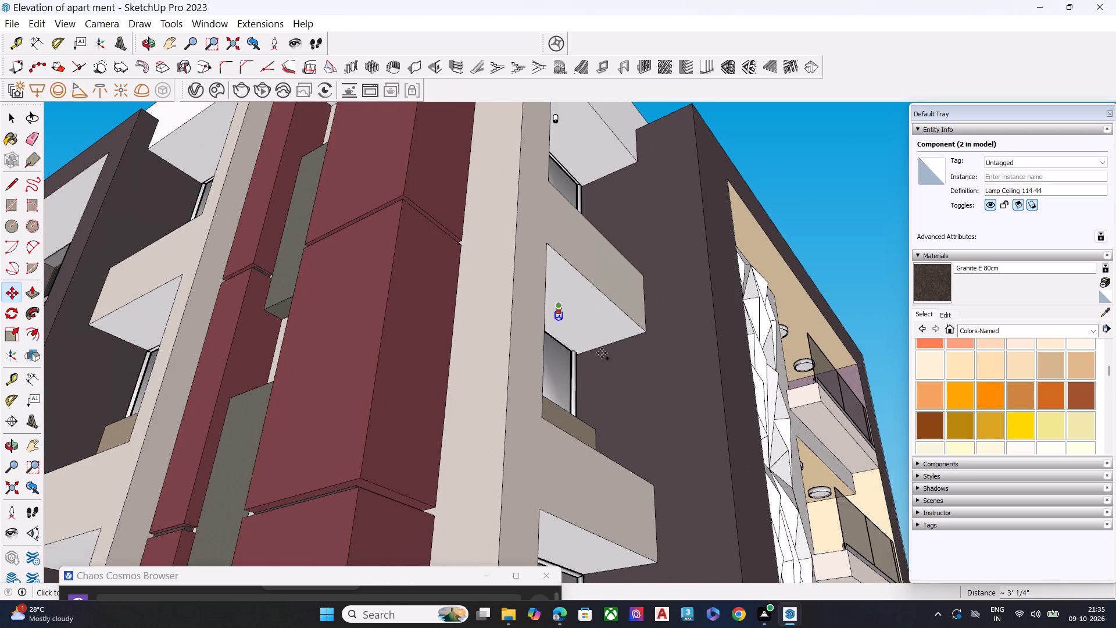
scroll(602, 353, down, 8)
scroll(560, 470, up, 6)
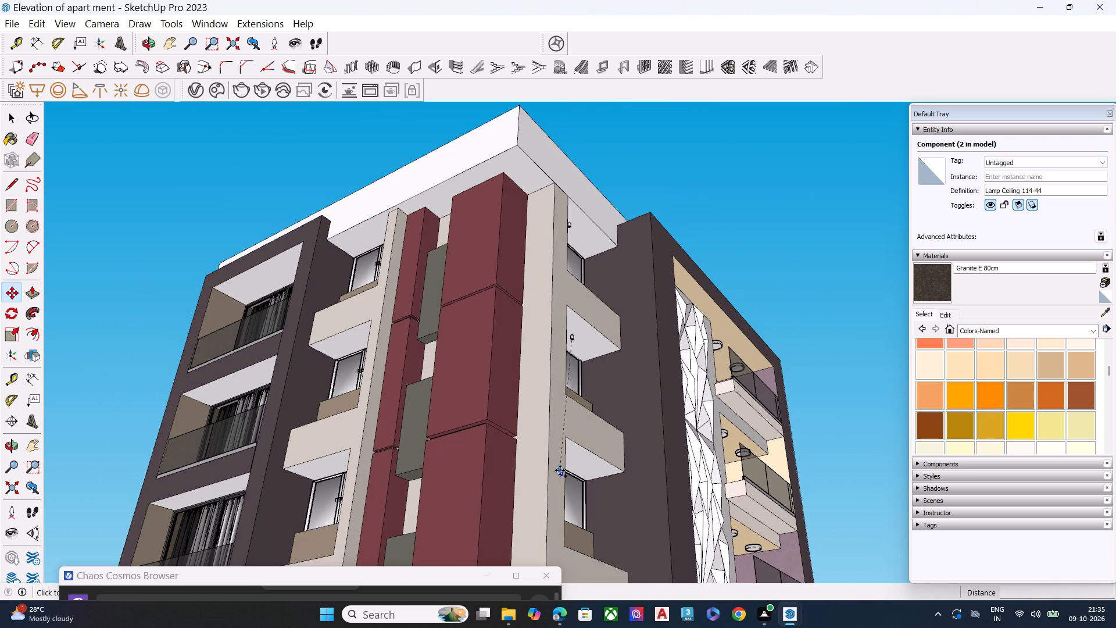
scroll(560, 470, up, 20)
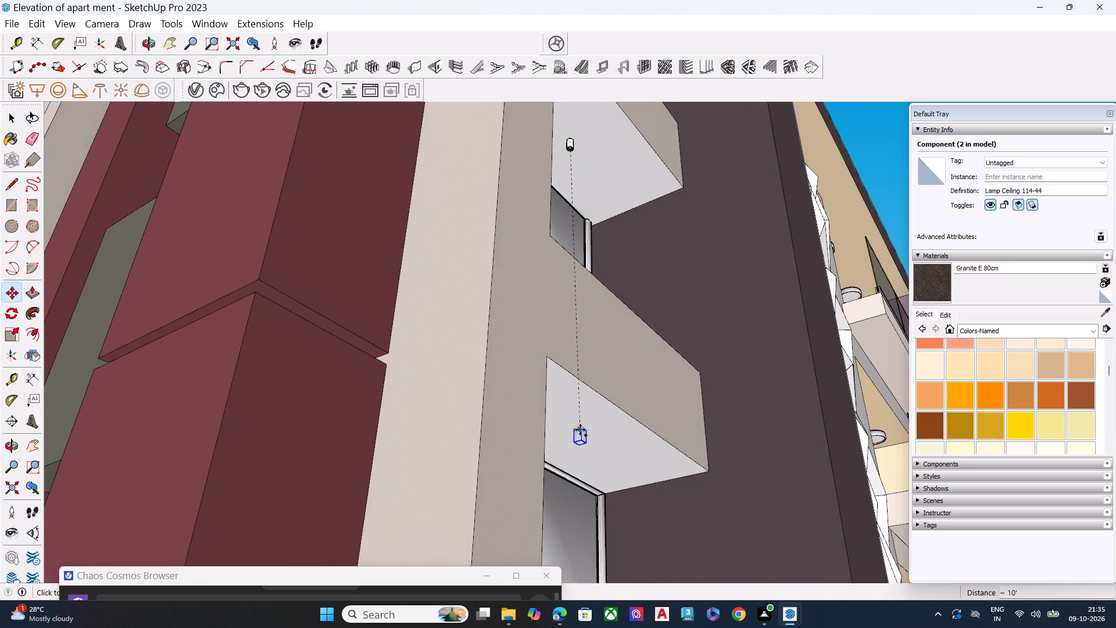
scroll(580, 430, up, 18)
scroll(579, 430, down, 1)
scroll(579, 430, up, 4)
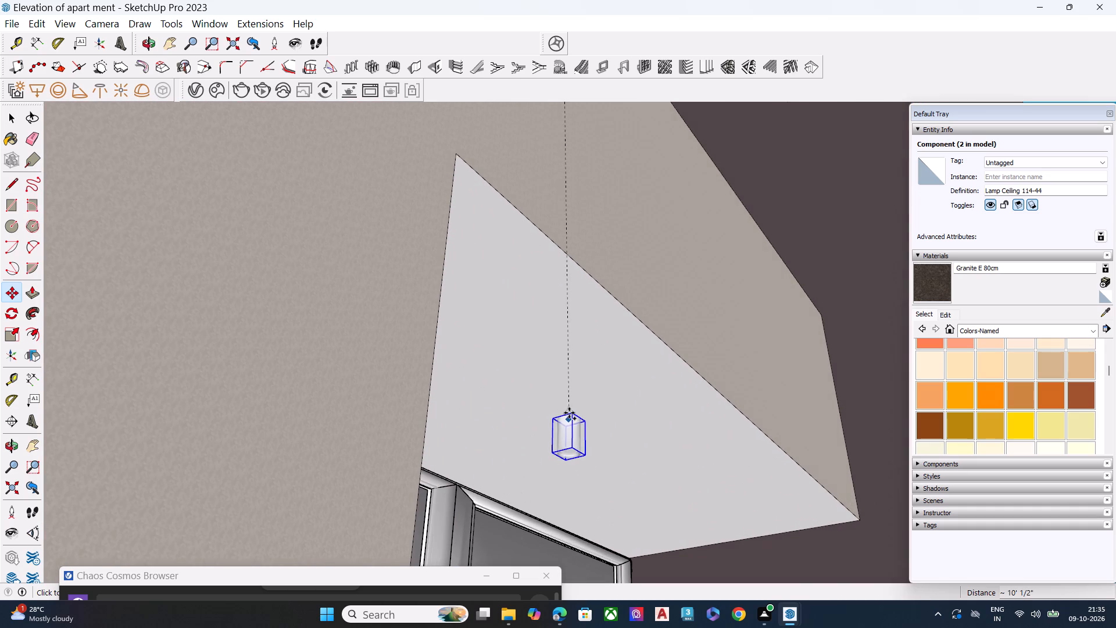
middle_drag(571, 395, 538, 486)
scroll(538, 486, up, 1)
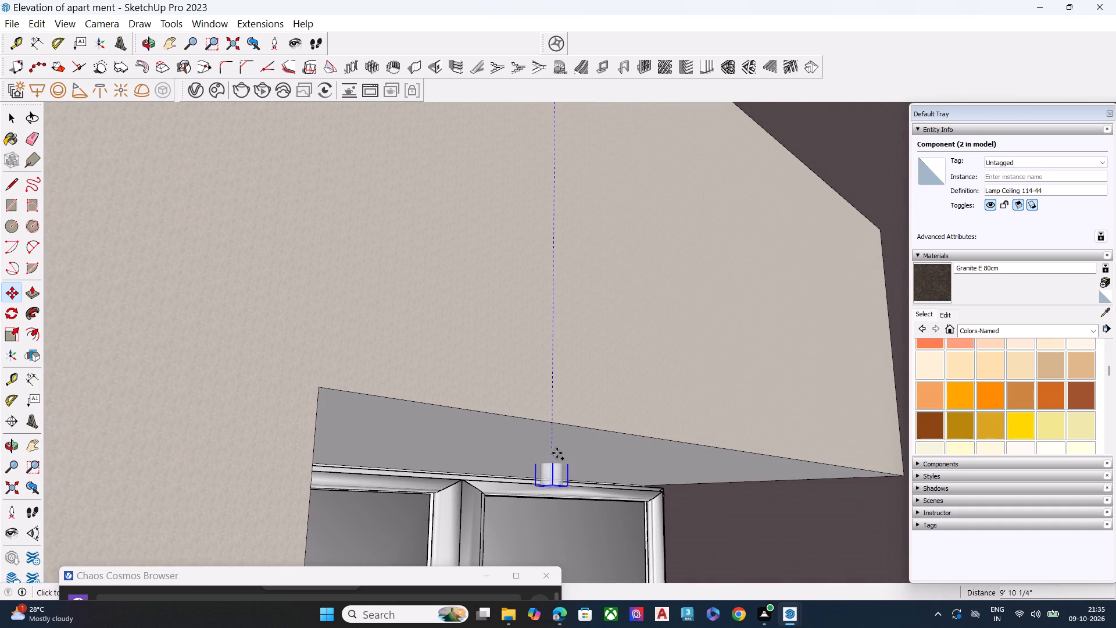
click(551, 462)
Copy the third Lamp Ceiling 114-44 about 10' down onto the underside of the ledge above the lowest window.
scroll(595, 332, down, 3)
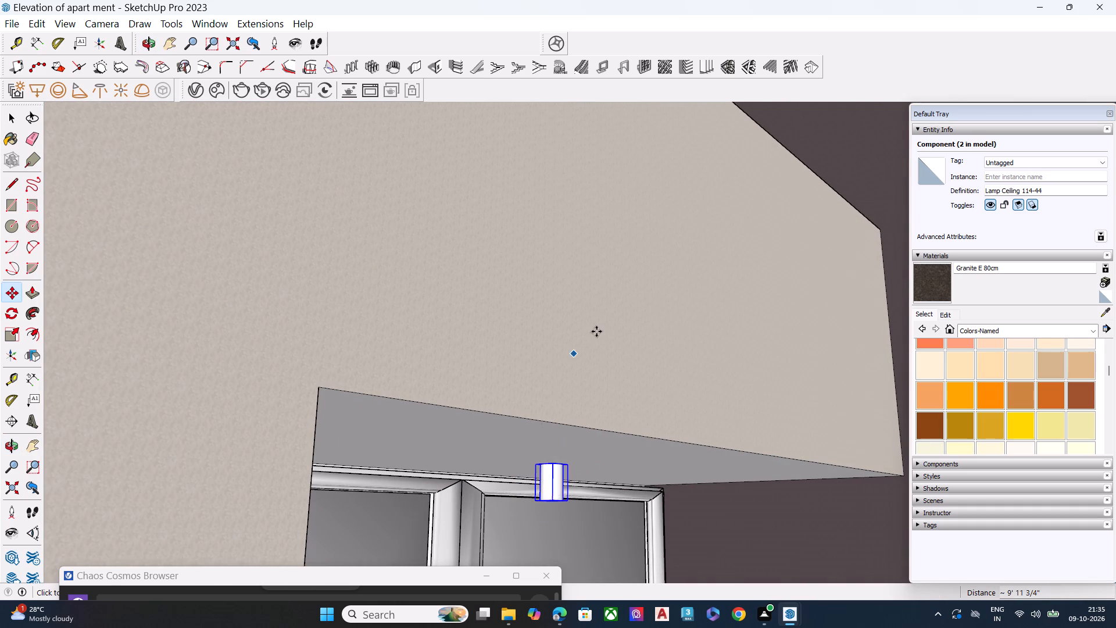
scroll(596, 331, down, 6)
click(564, 436)
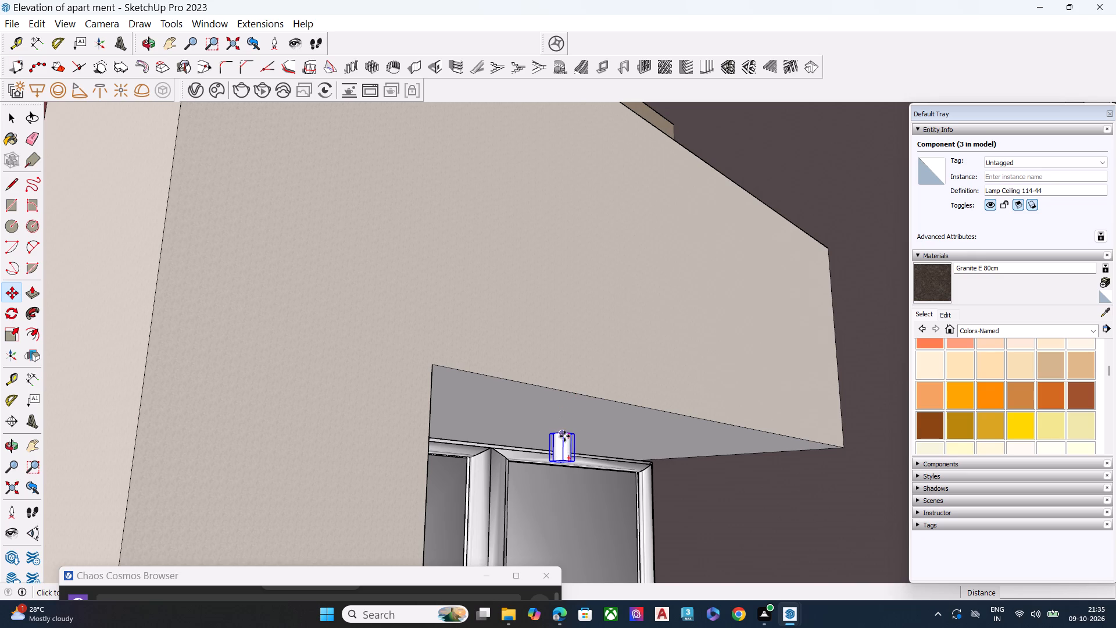
scroll(527, 359, down, 9)
scroll(623, 320, down, 8)
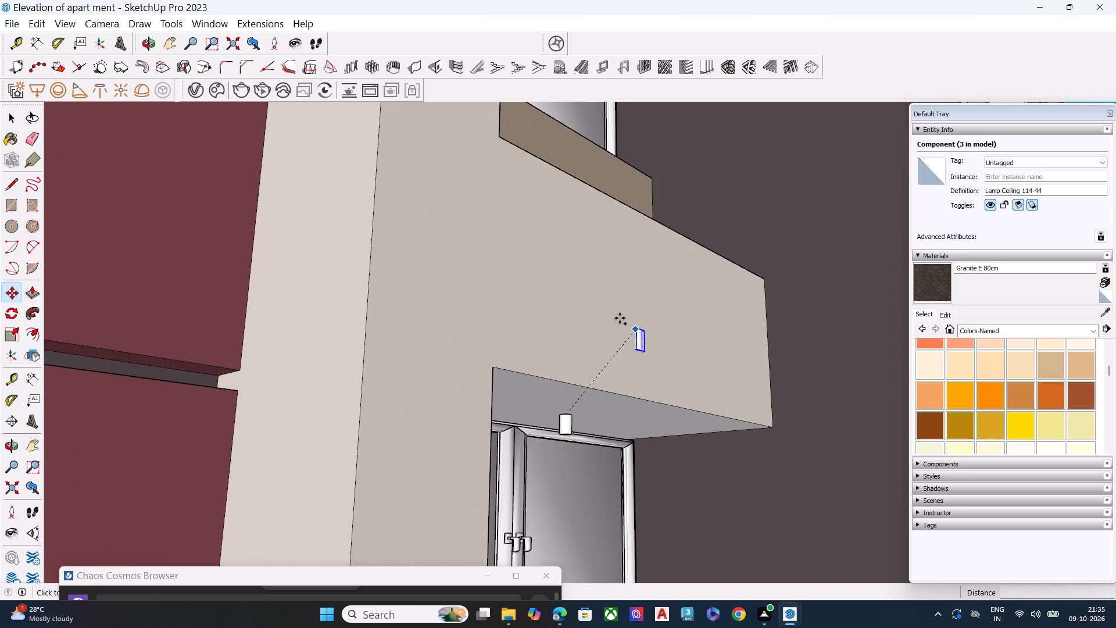
scroll(593, 302, down, 5)
scroll(592, 302, up, 2)
scroll(592, 302, down, 14)
scroll(617, 325, down, 7)
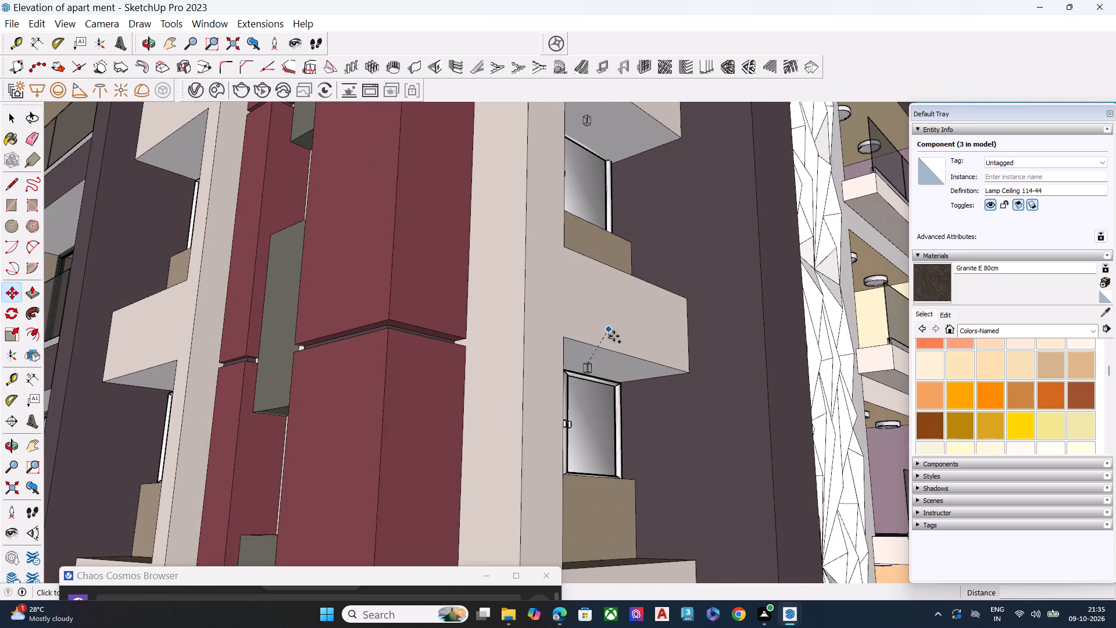
scroll(614, 336, down, 18)
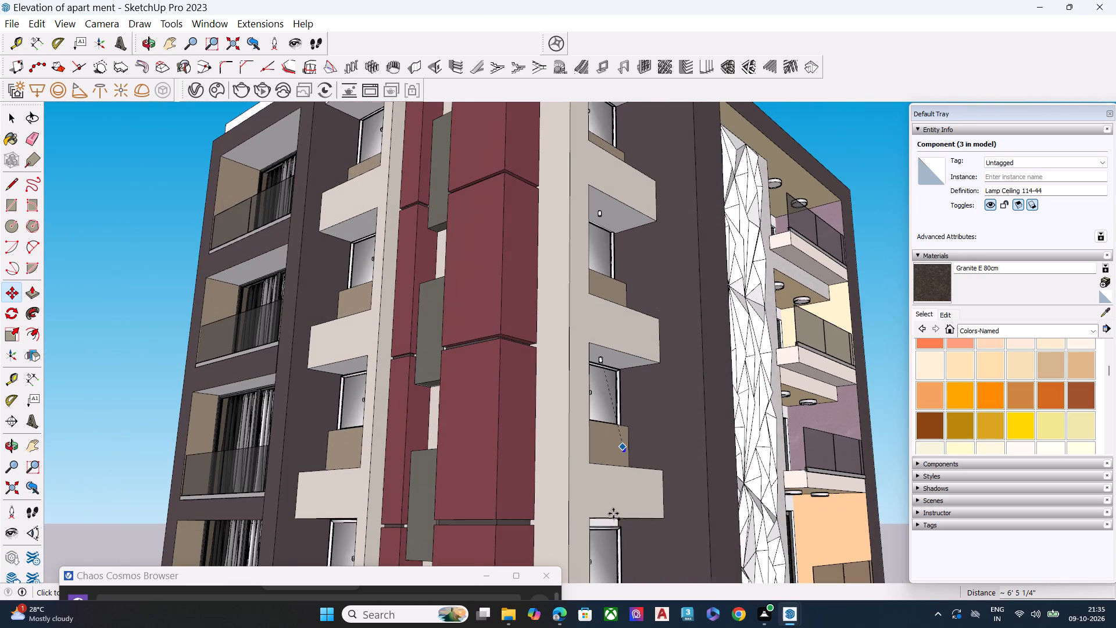
middle_drag(604, 562, 599, 492)
scroll(599, 492, up, 2)
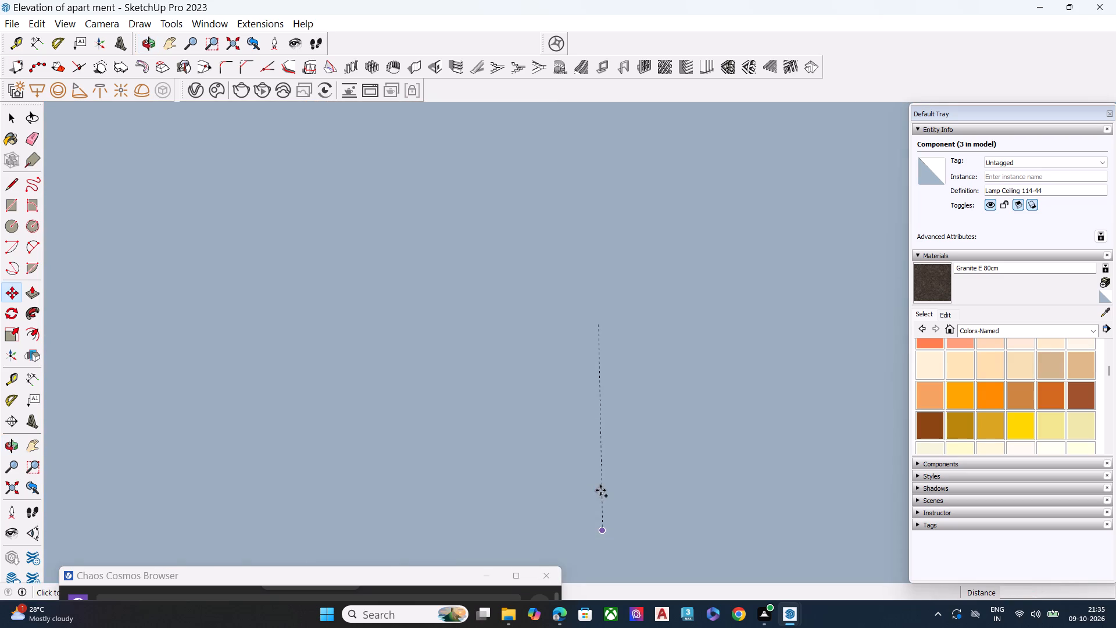
middle_drag(618, 330, 568, 447)
scroll(502, 278, down, 3)
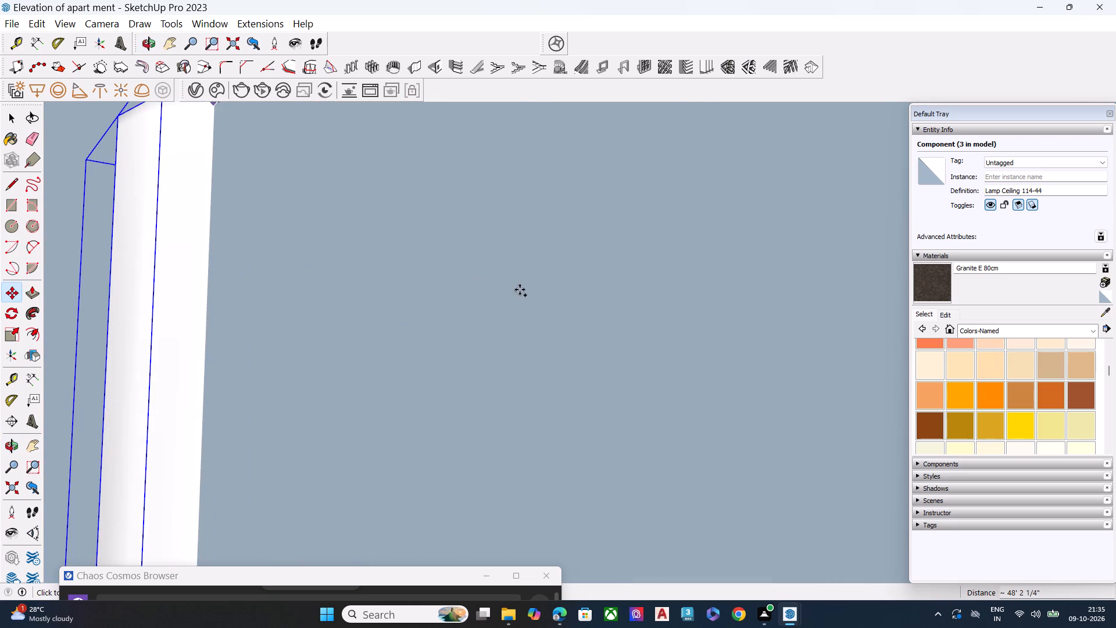
scroll(520, 290, down, 15)
scroll(586, 311, down, 10)
scroll(370, 300, down, 9)
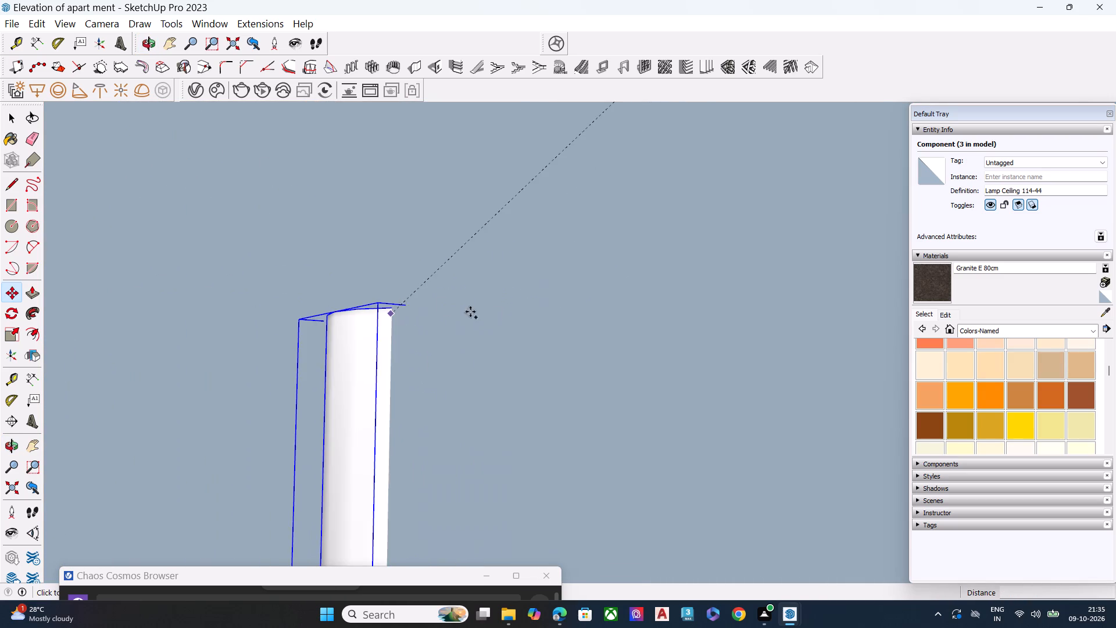
scroll(577, 363, down, 9)
scroll(525, 336, down, 9)
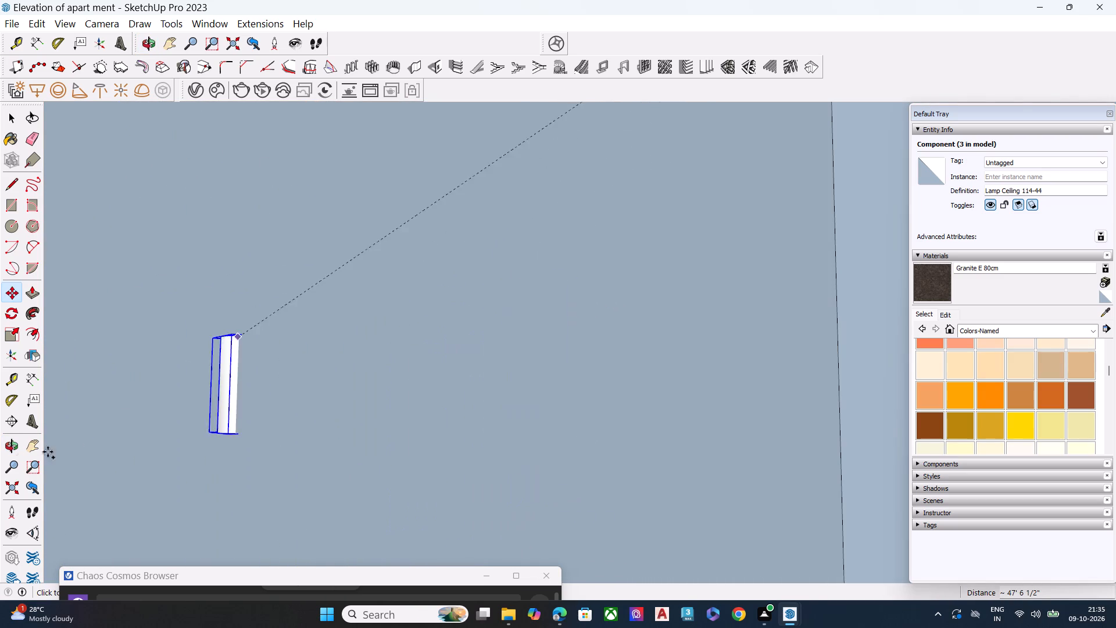
click(12, 485)
scroll(376, 324, down, 2)
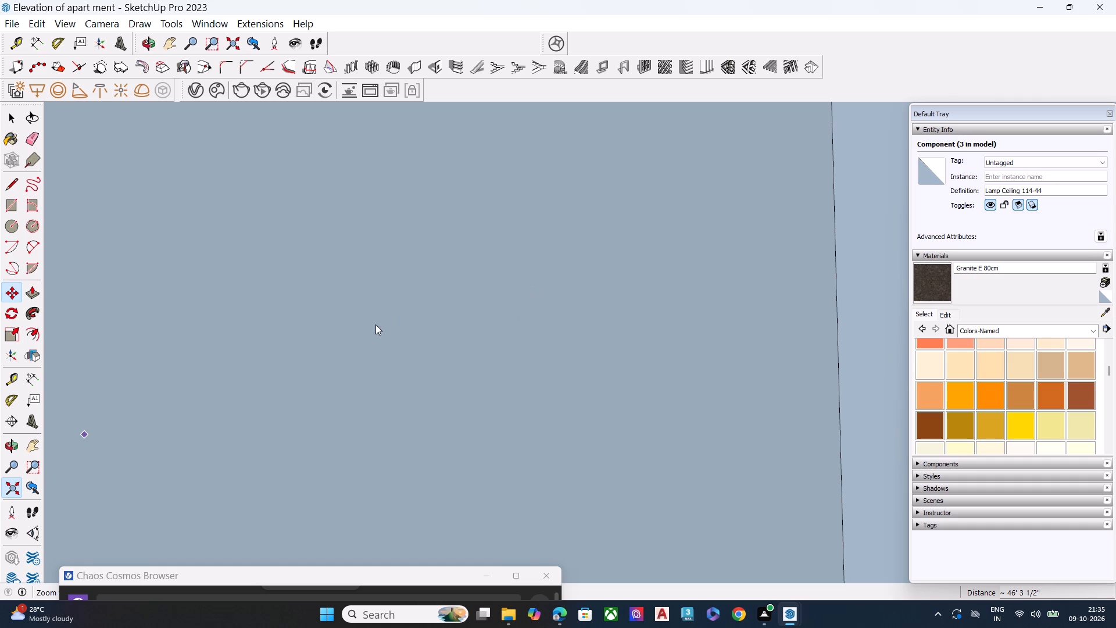
scroll(375, 324, down, 4)
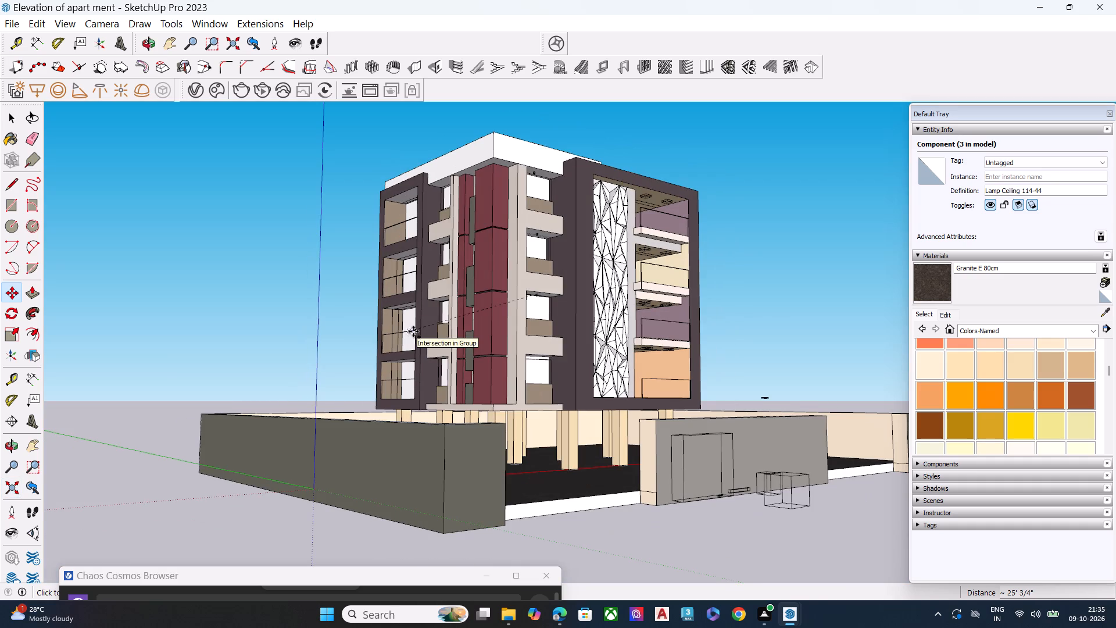
scroll(550, 366, up, 12)
middle_drag(541, 365, 547, 358)
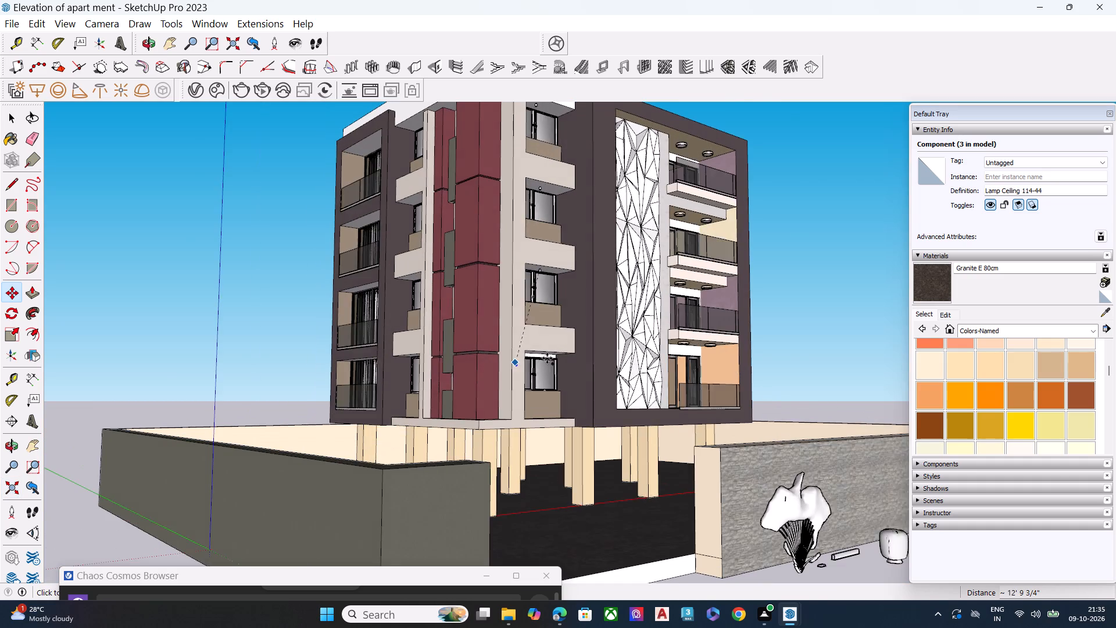
middle_drag(547, 358, 556, 350)
scroll(556, 350, up, 8)
middle_drag(539, 330, 568, 294)
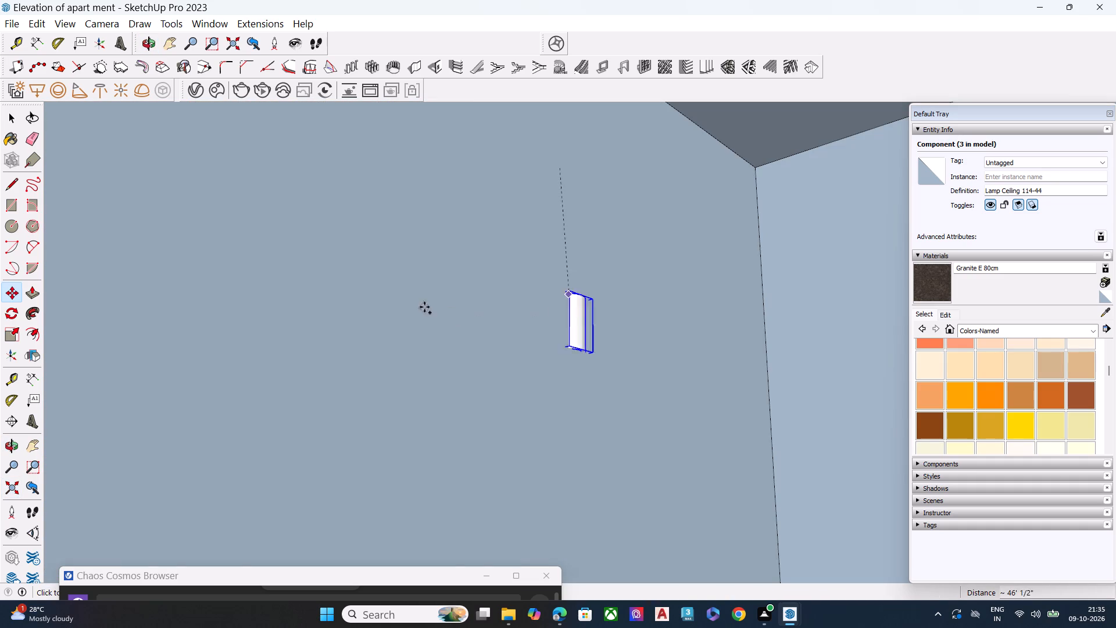
click(9, 488)
scroll(294, 361, down, 3)
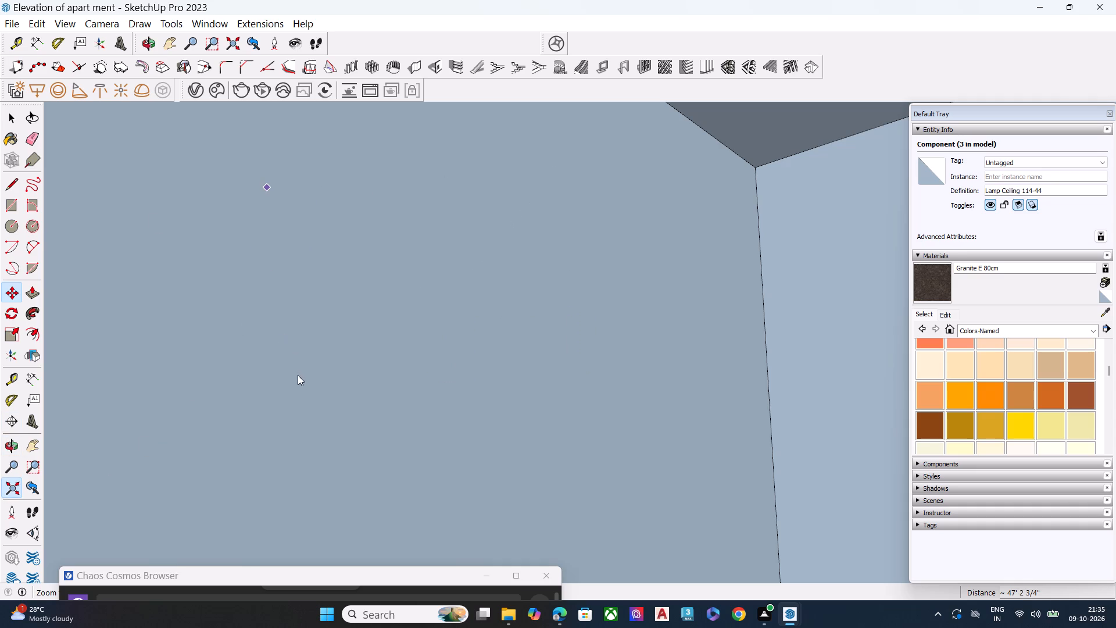
scroll(298, 375, down, 2)
scroll(568, 389, up, 6)
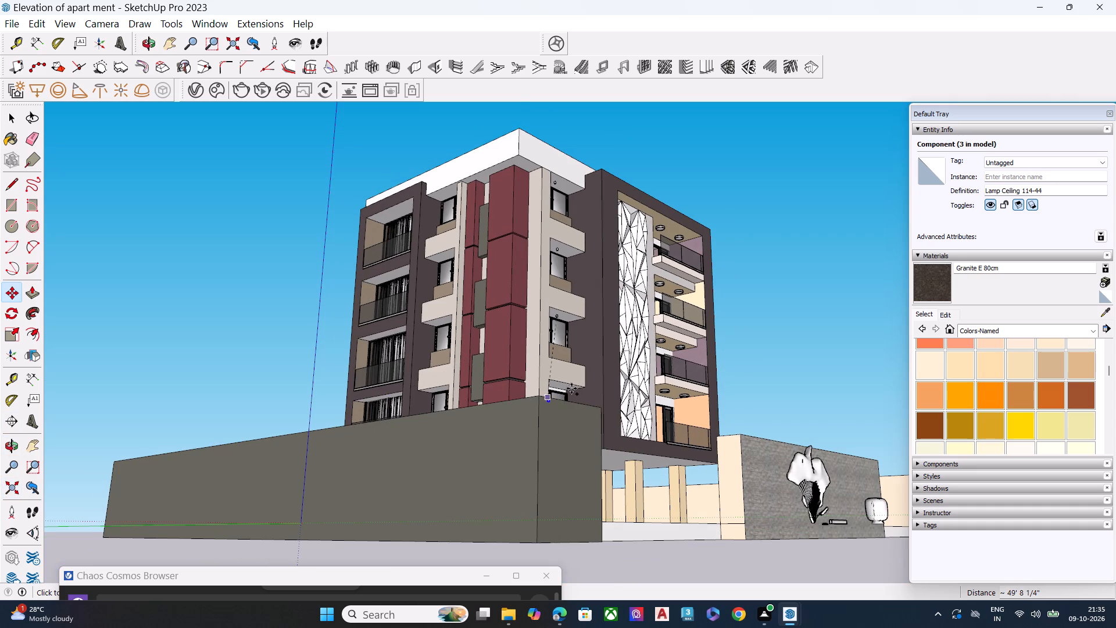
scroll(571, 388, up, 17)
scroll(549, 371, up, 11)
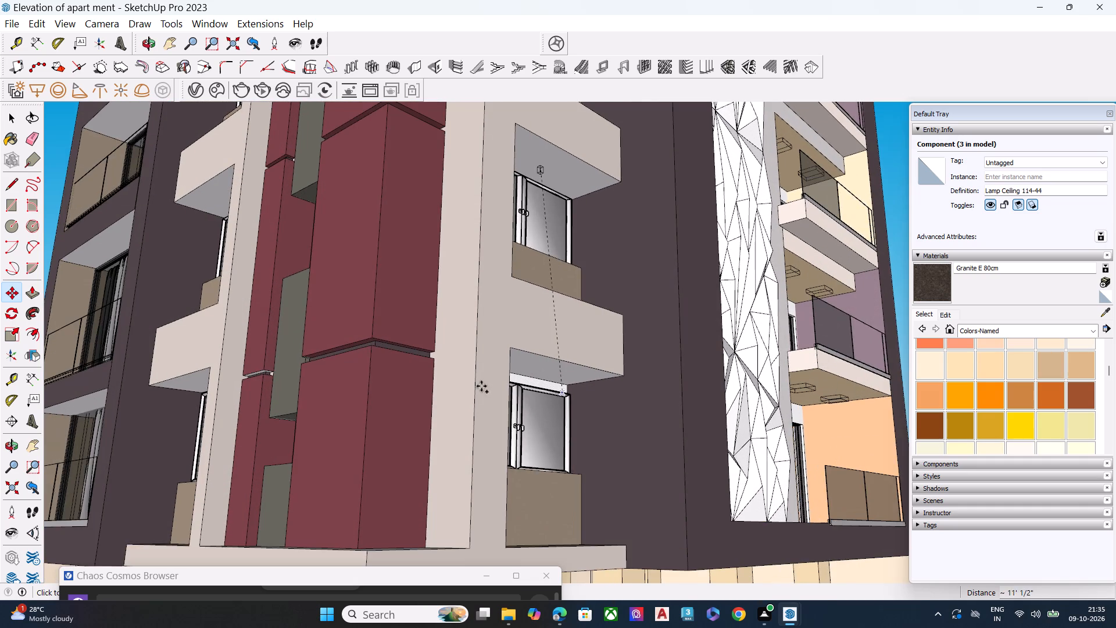
scroll(556, 373, up, 5)
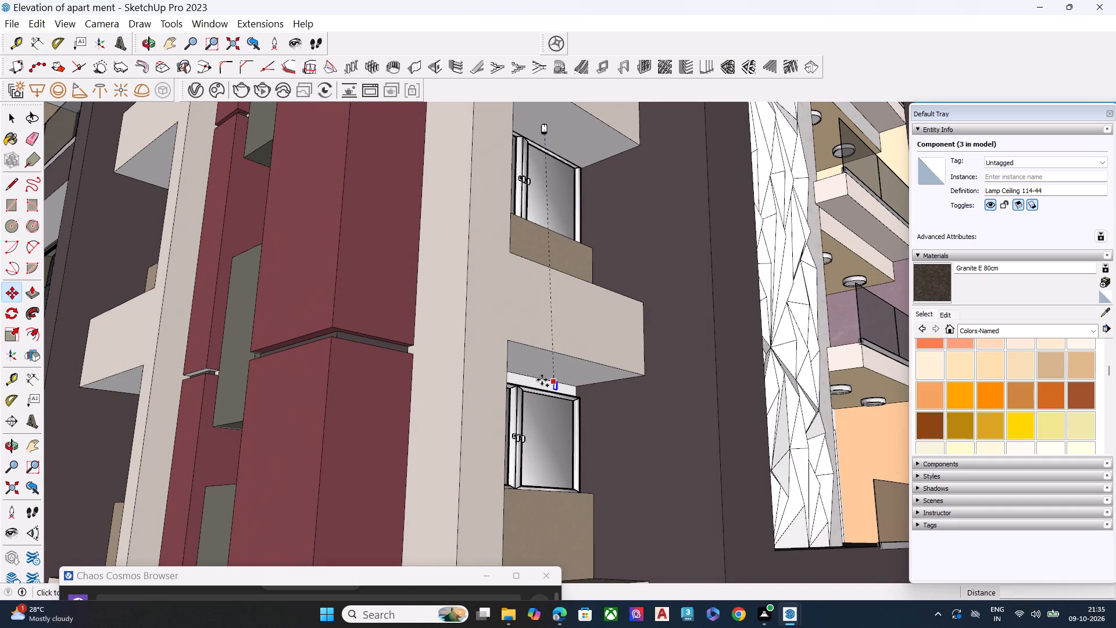
scroll(542, 380, up, 2)
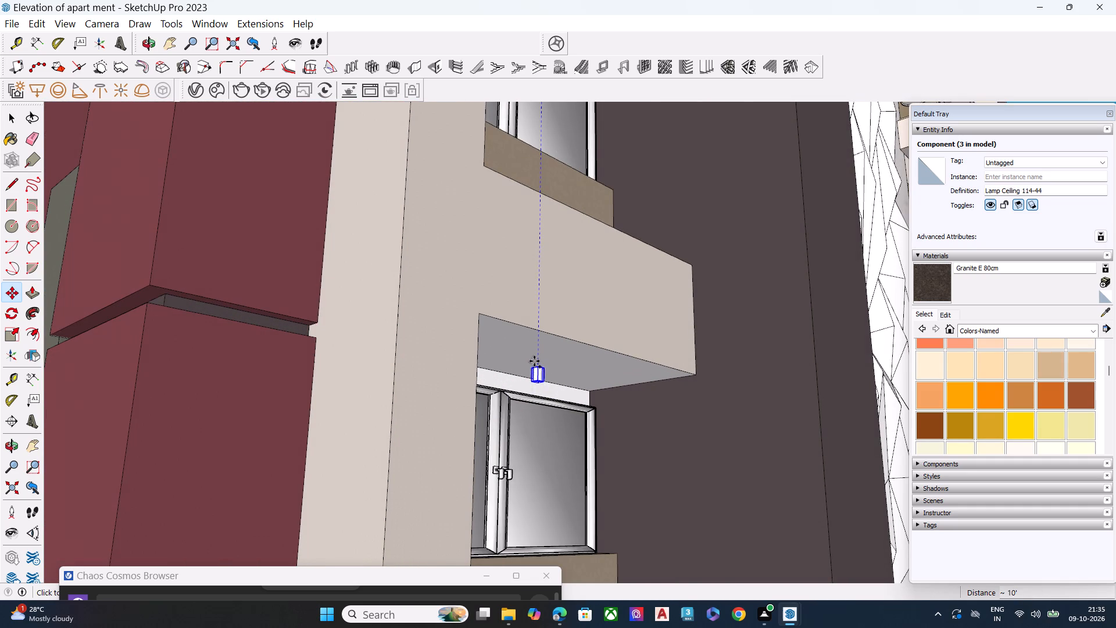
click(534, 359)
key(space)
Examine the building from several angles, checking the window recess lights, the balconies and the adjoining side facade.
scroll(482, 359, down, 9)
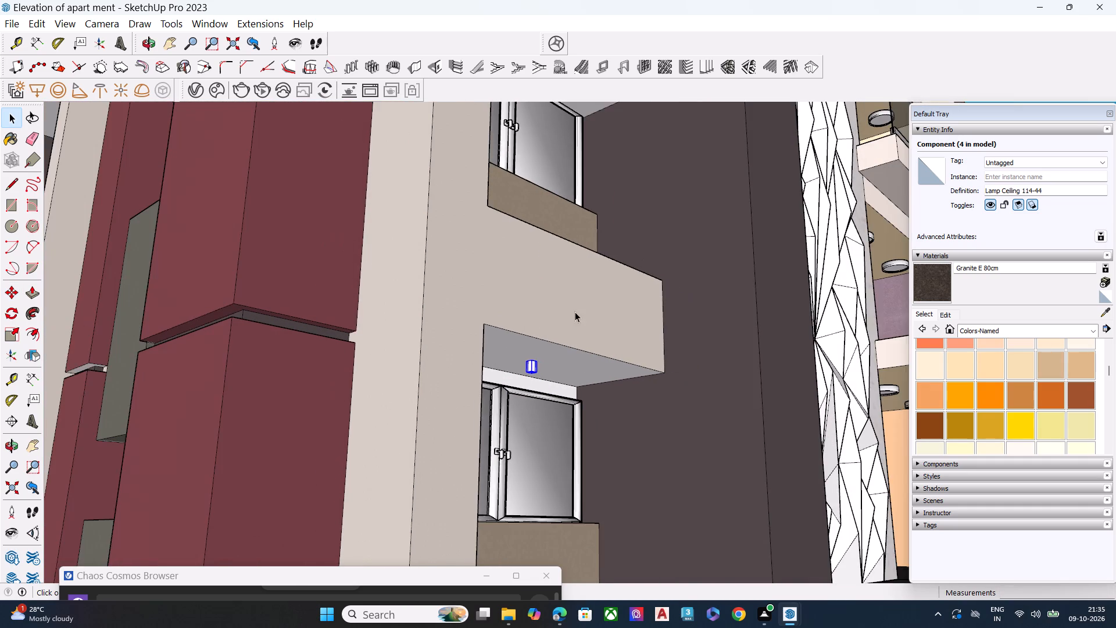
middle_drag(575, 312, 483, 441)
scroll(456, 261, down, 10)
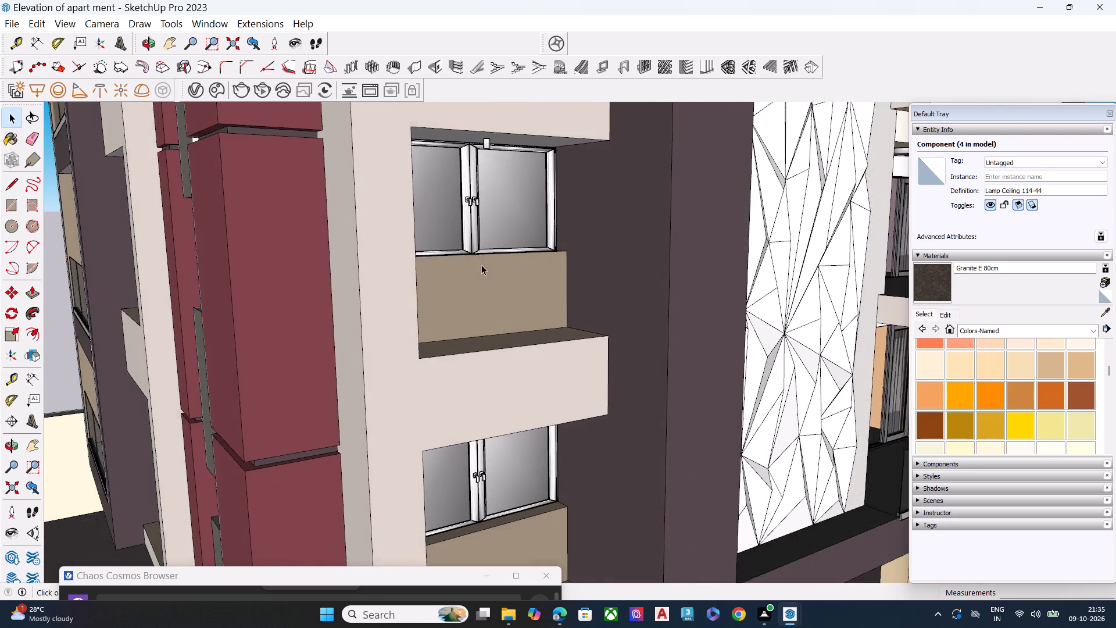
scroll(487, 241, down, 18)
scroll(582, 359, down, 13)
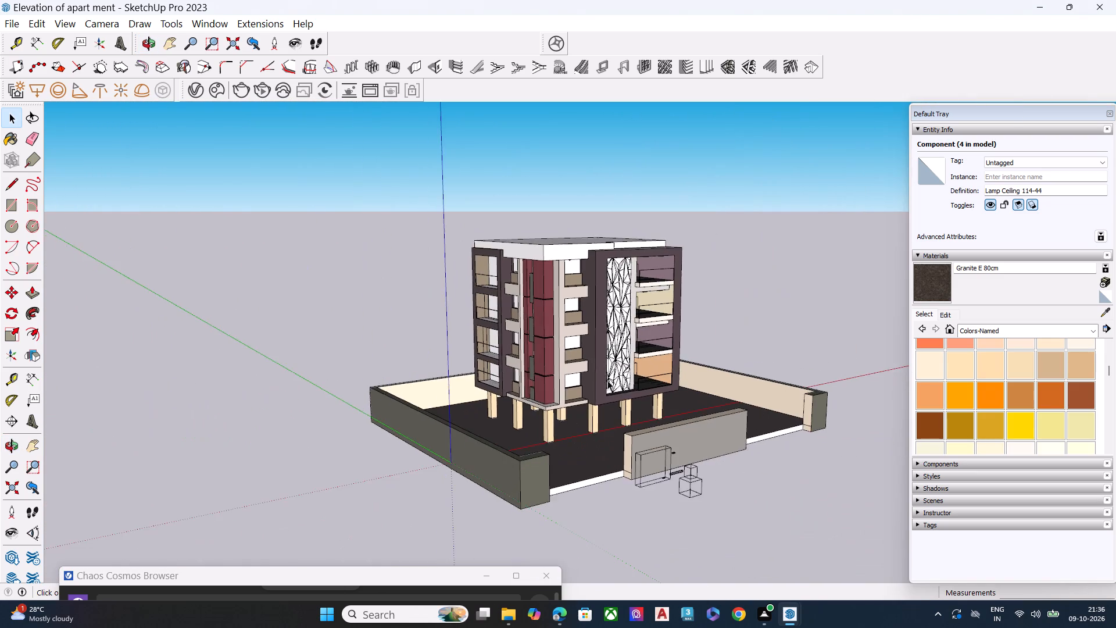
middle_drag(620, 402, 604, 329)
scroll(606, 332, up, 9)
middle_drag(535, 337, 585, 319)
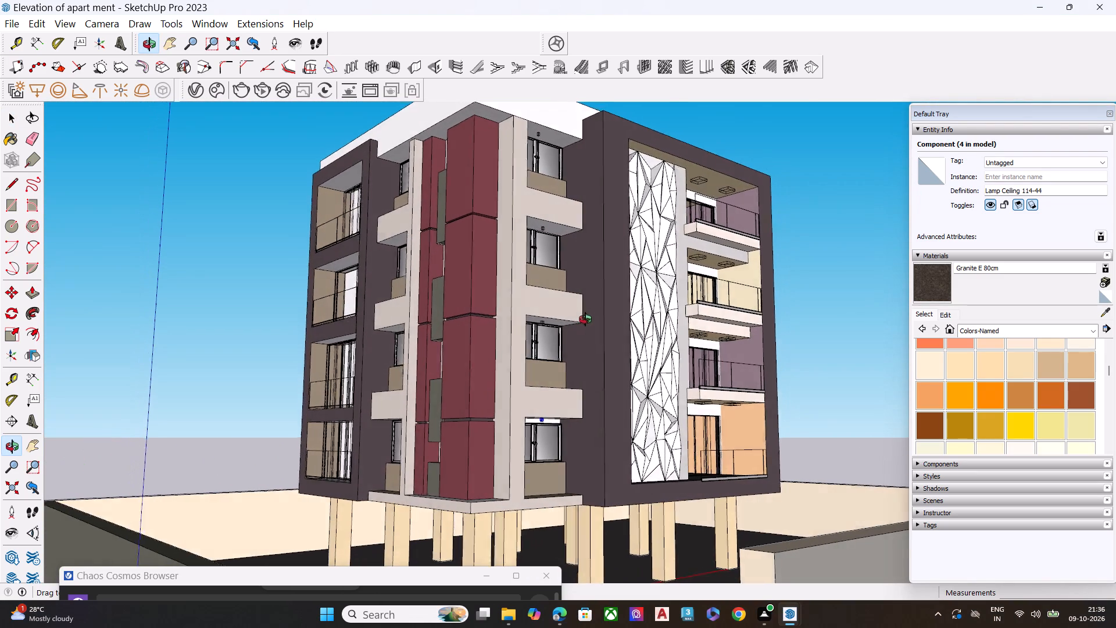
middle_drag(585, 319, 586, 319)
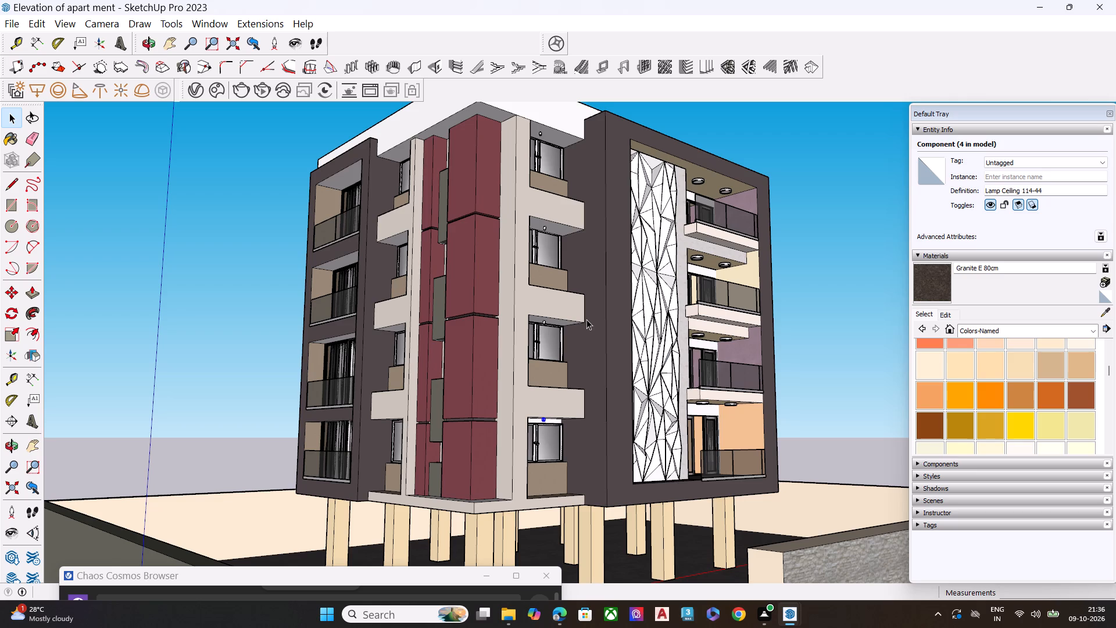
scroll(611, 391, down, 5)
middle_drag(638, 390, 646, 415)
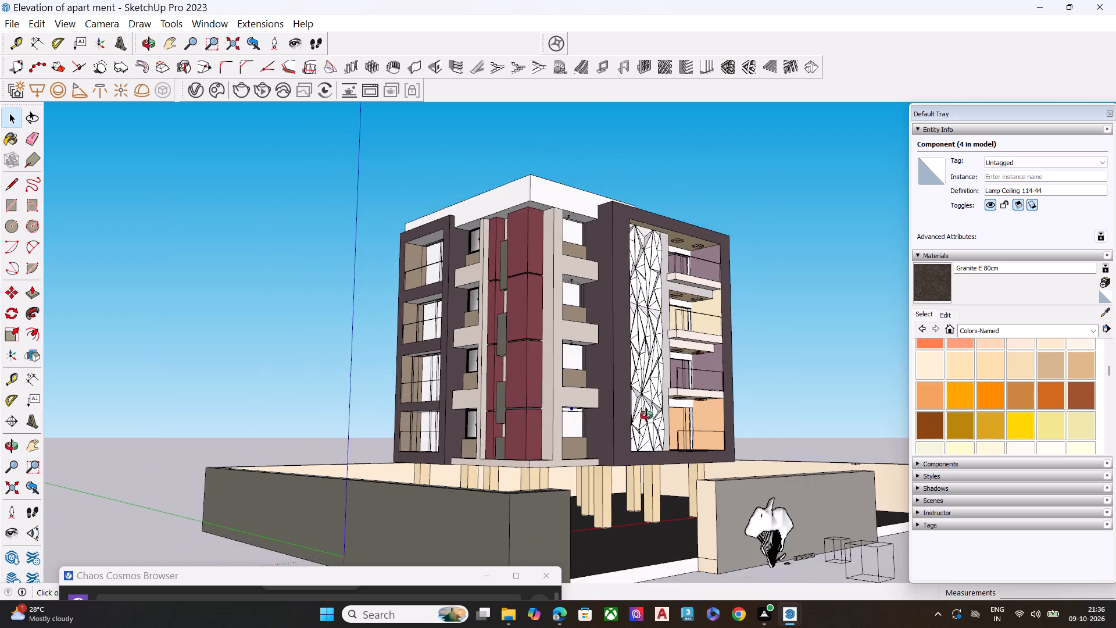
middle_drag(646, 415, 582, 454)
scroll(577, 366, up, 5)
scroll(516, 327, down, 3)
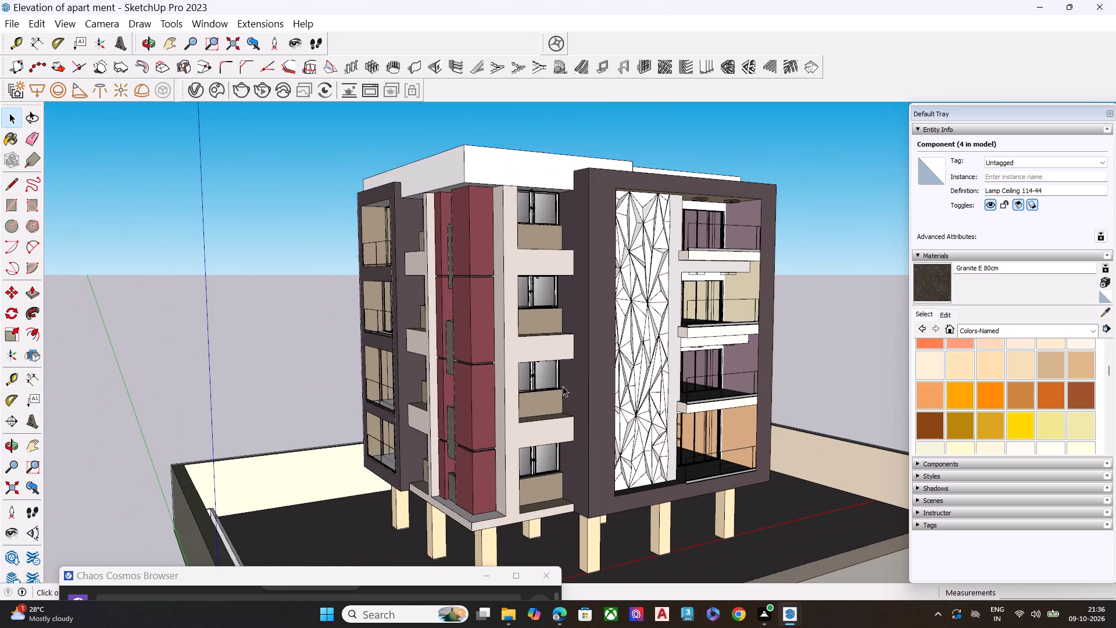
middle_drag(563, 386, 588, 354)
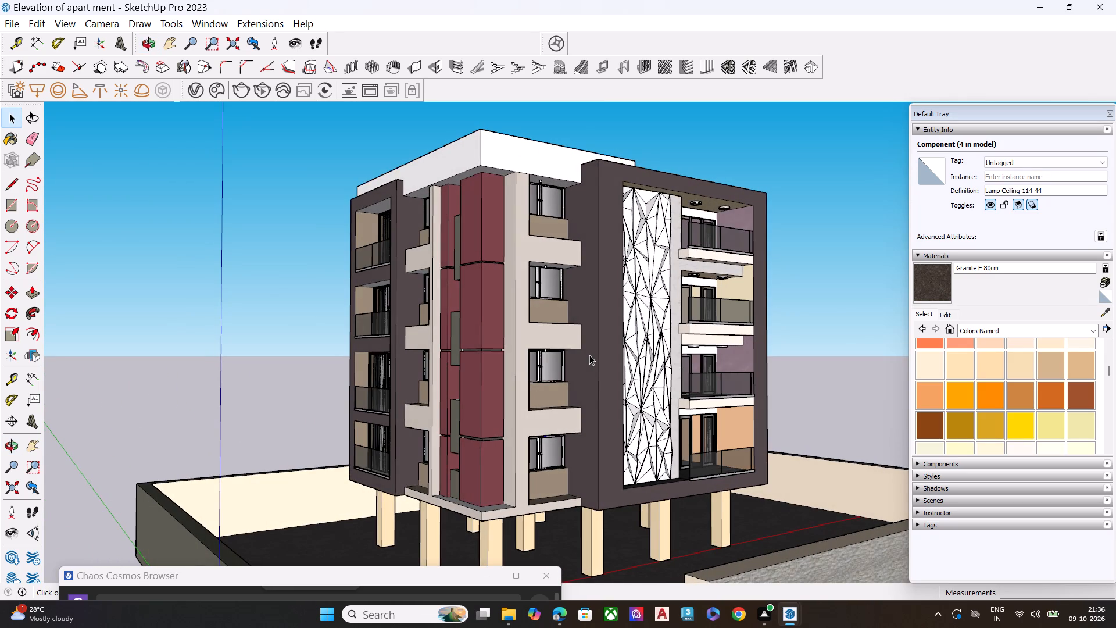
middle_drag(598, 392, 572, 397)
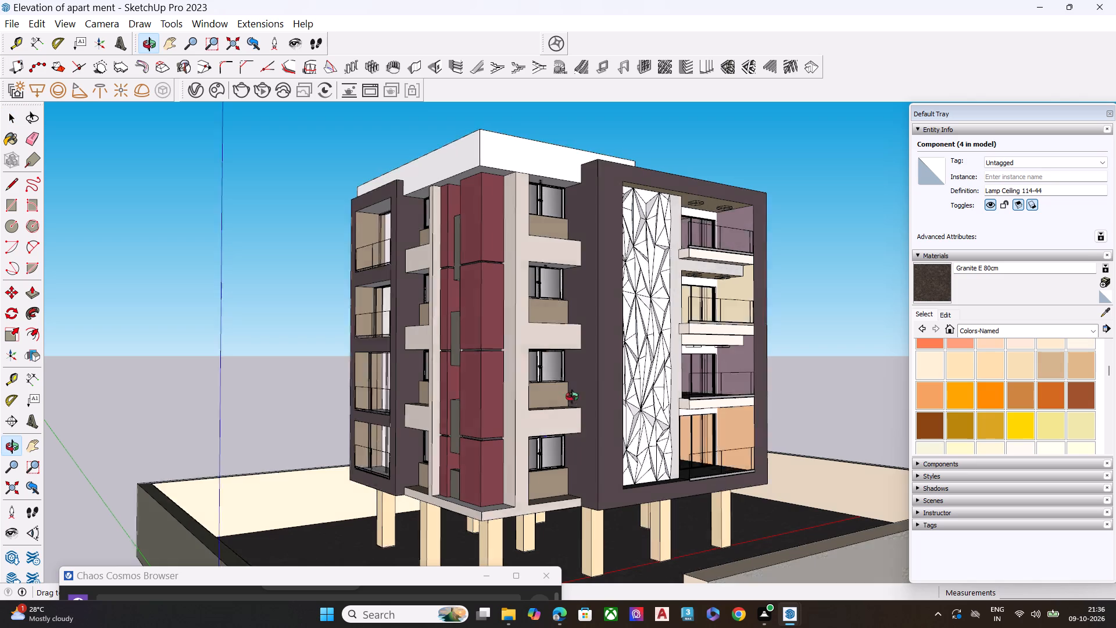
middle_drag(572, 397, 684, 370)
scroll(653, 359, up, 6)
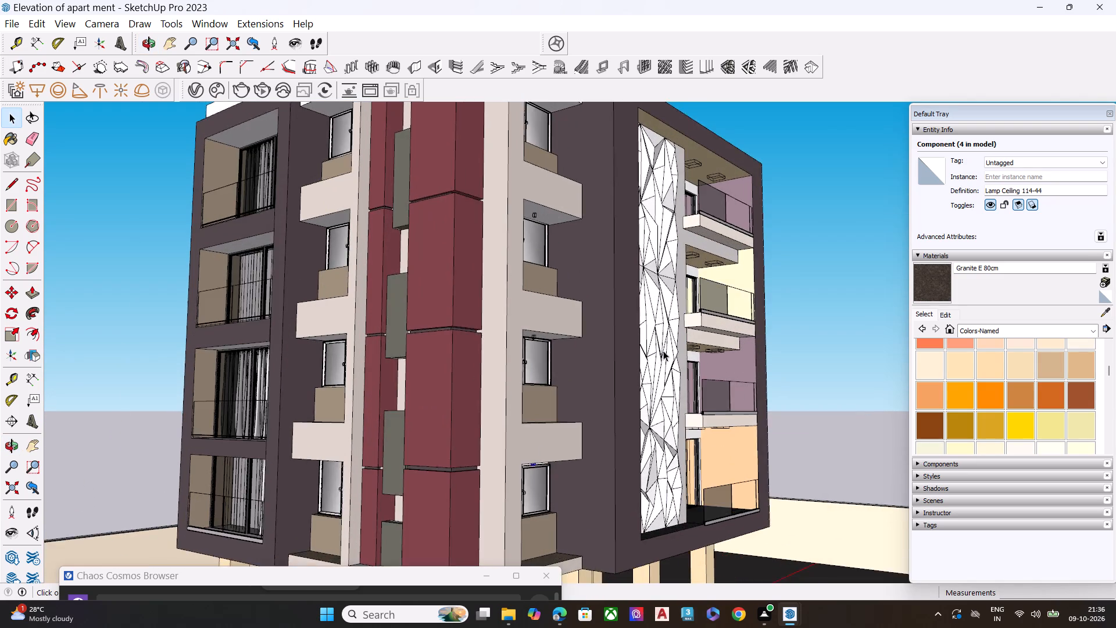
scroll(663, 351, up, 1)
scroll(537, 386, down, 5)
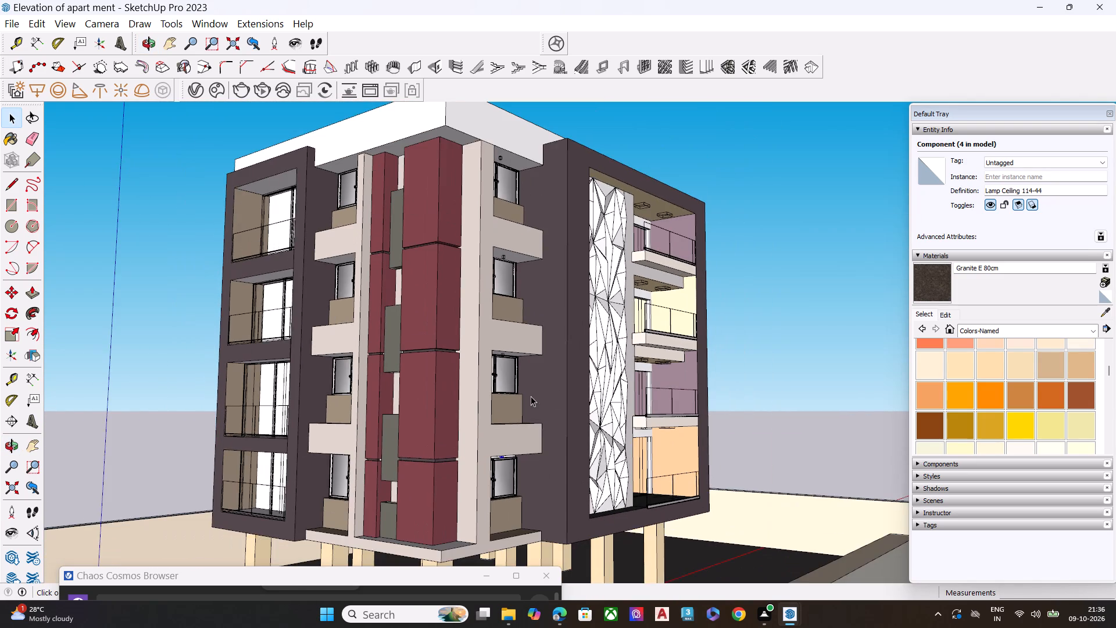
middle_drag(559, 394, 485, 431)
scroll(668, 267, up, 10)
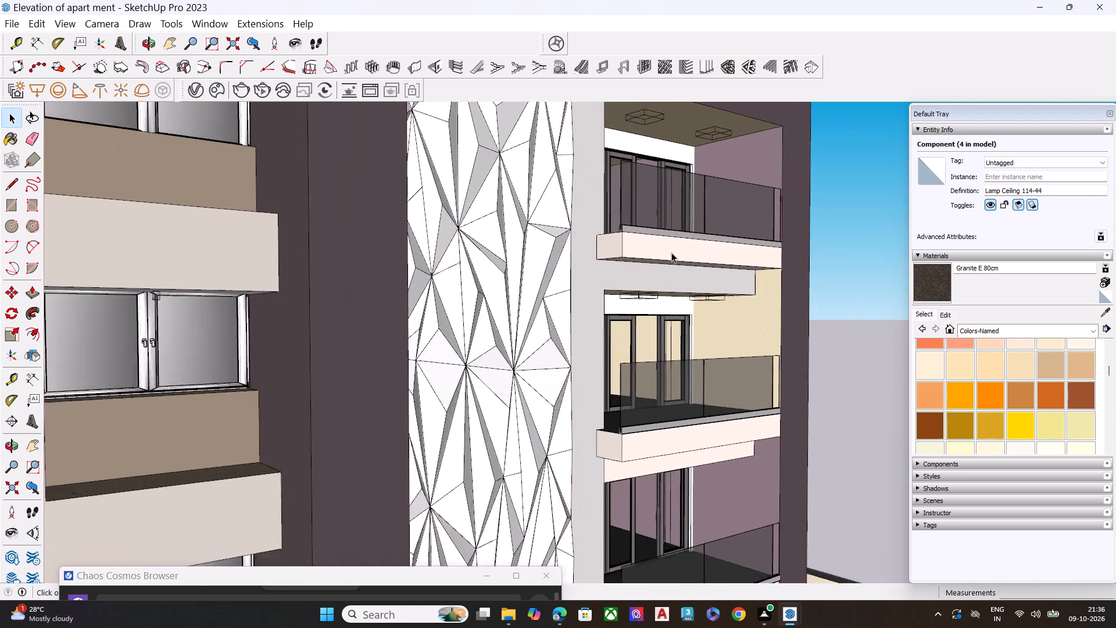
scroll(671, 252, up, 1)
scroll(605, 312, down, 7)
middle_drag(632, 391, 668, 340)
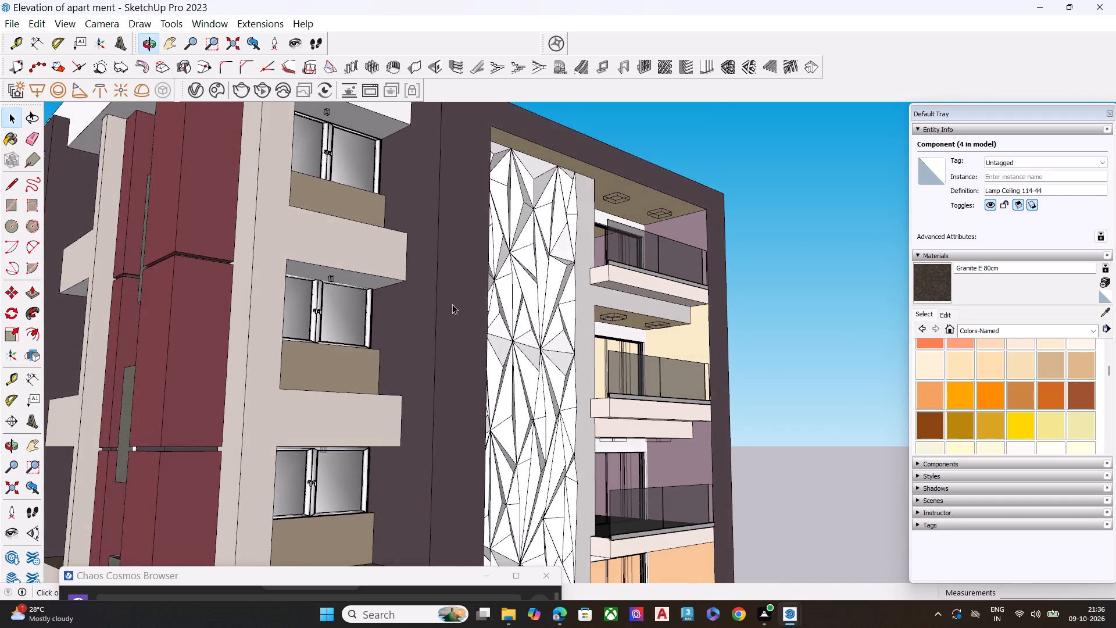
scroll(452, 304, down, 8)
middle_drag(382, 344, 569, 345)
scroll(531, 313, down, 3)
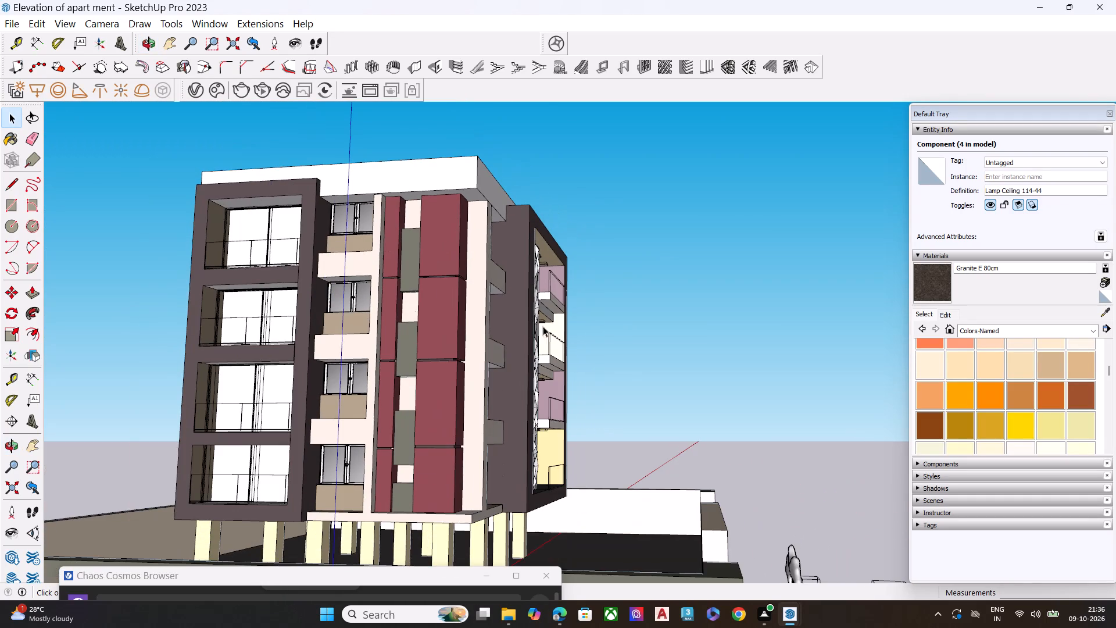
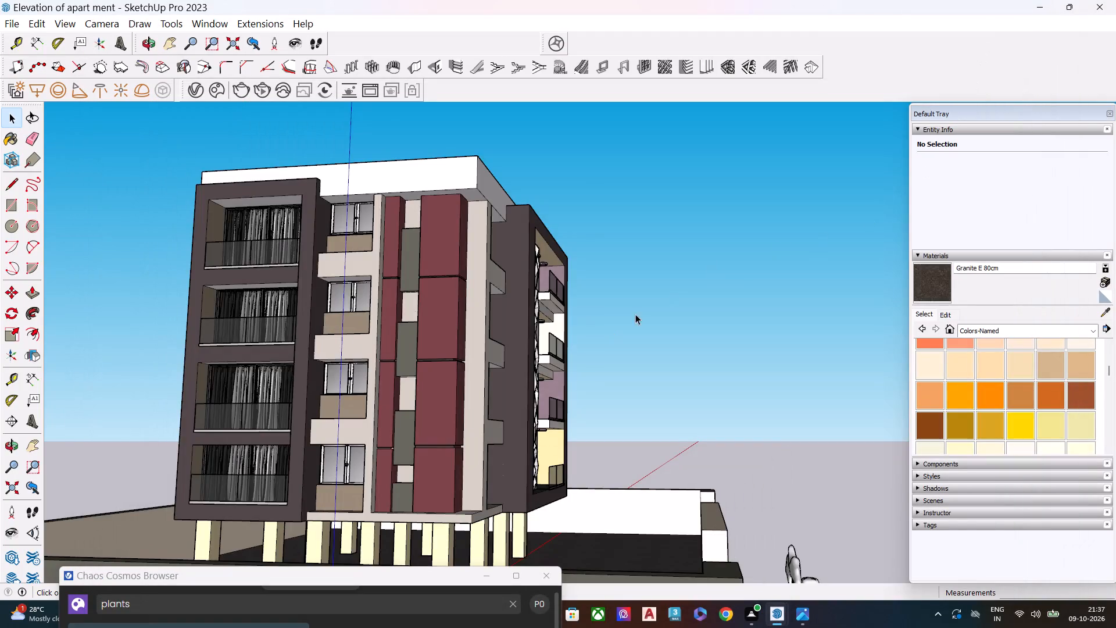
Move the Lamp Ceiling 35-56 component from the ground beside the plant onto the top-floor balcony ceiling, about 79' 9" away.
scroll(603, 333, down, 5)
middle_drag(725, 457, 666, 528)
scroll(667, 528, up, 9)
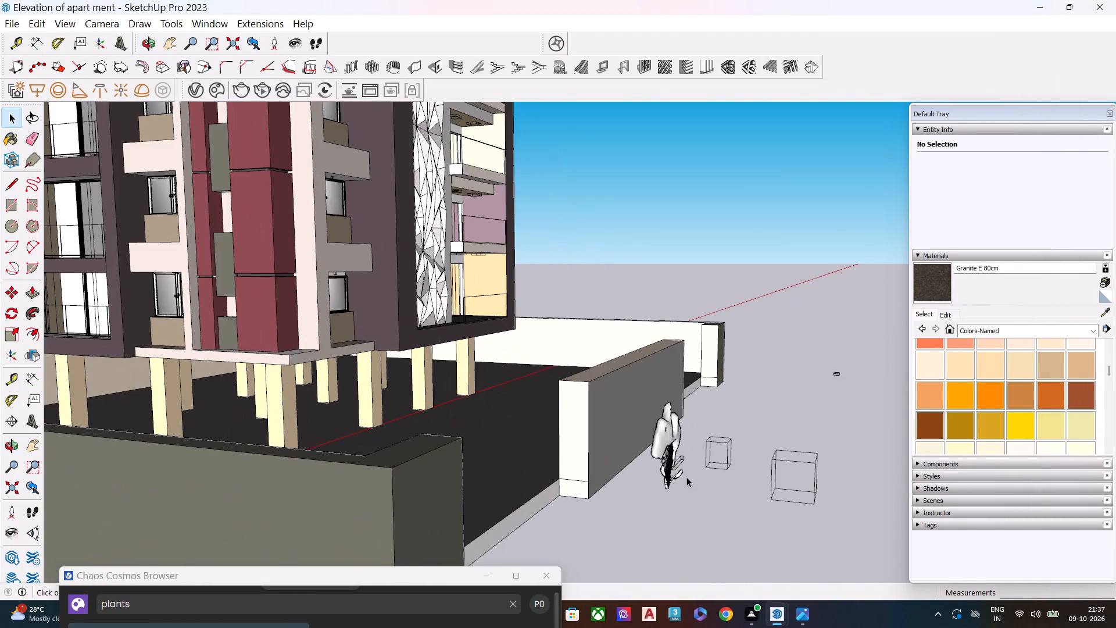
scroll(686, 477, up, 10)
middle_drag(704, 479, 653, 479)
scroll(650, 479, up, 9)
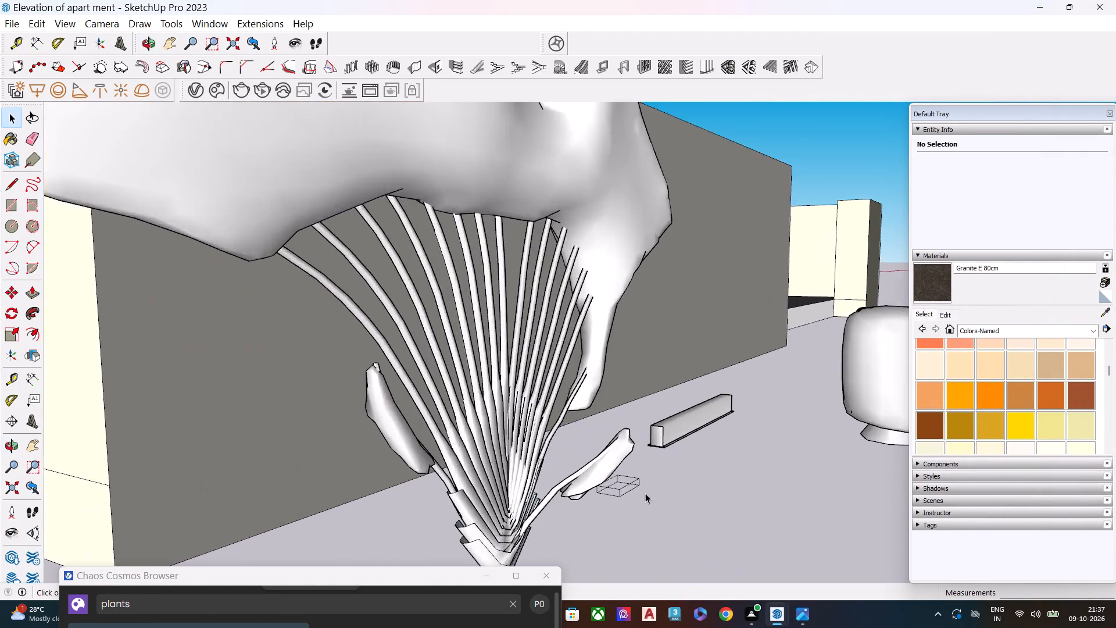
scroll(645, 493, up, 10)
scroll(596, 501, down, 1)
scroll(596, 501, up, 3)
click(599, 487)
key(m)
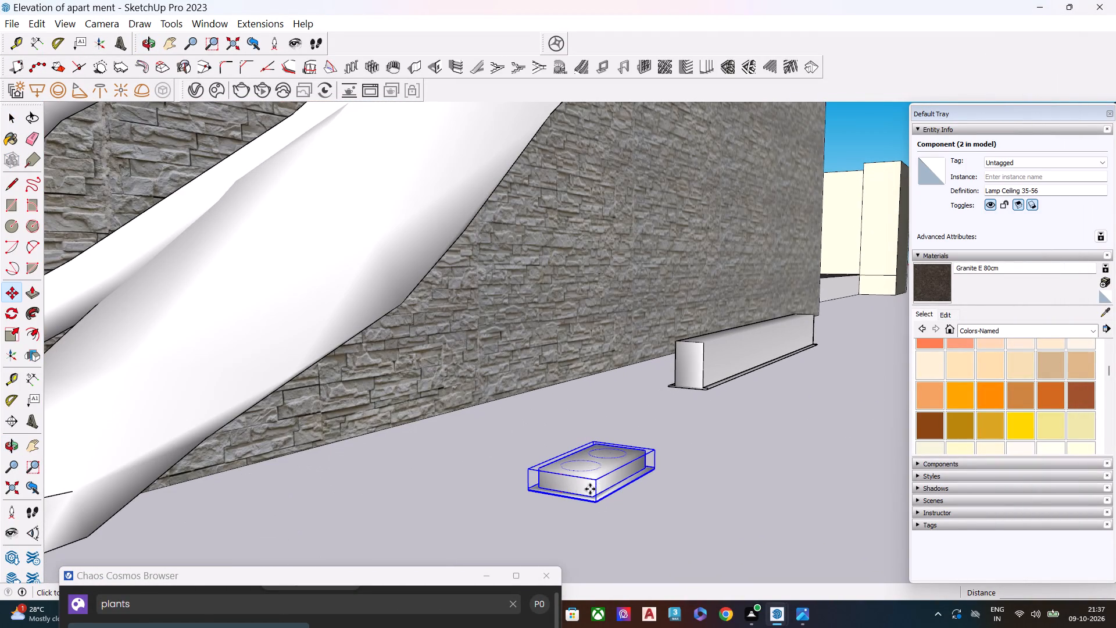
click(594, 483)
scroll(775, 436, down, 18)
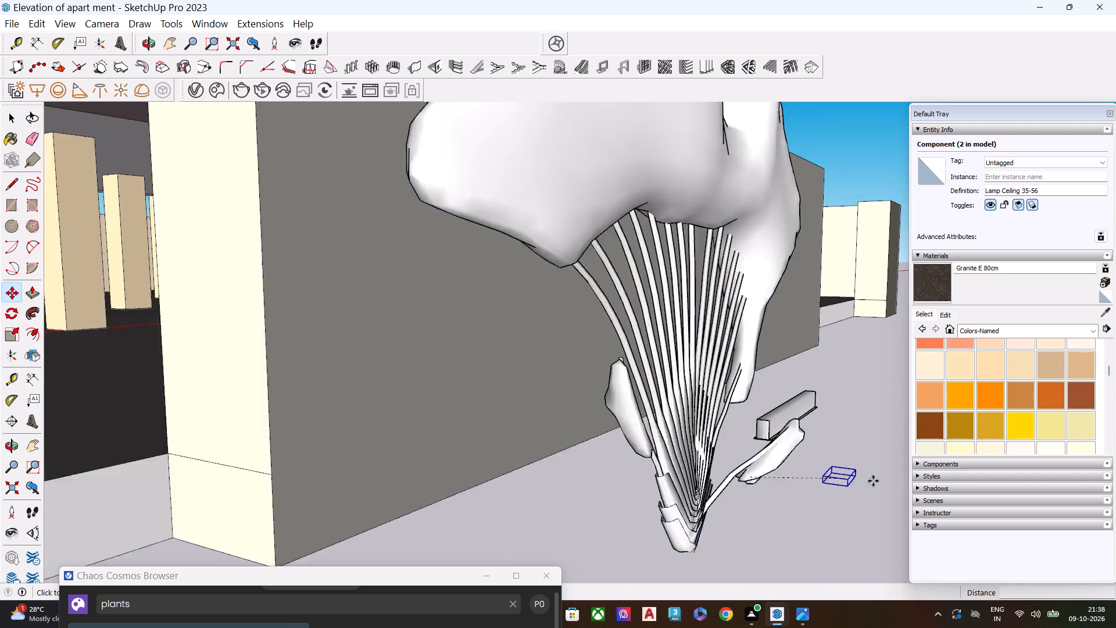
scroll(873, 481, down, 1)
scroll(770, 407, down, 9)
scroll(874, 408, down, 11)
scroll(817, 408, down, 4)
scroll(778, 421, up, 1)
scroll(777, 422, down, 6)
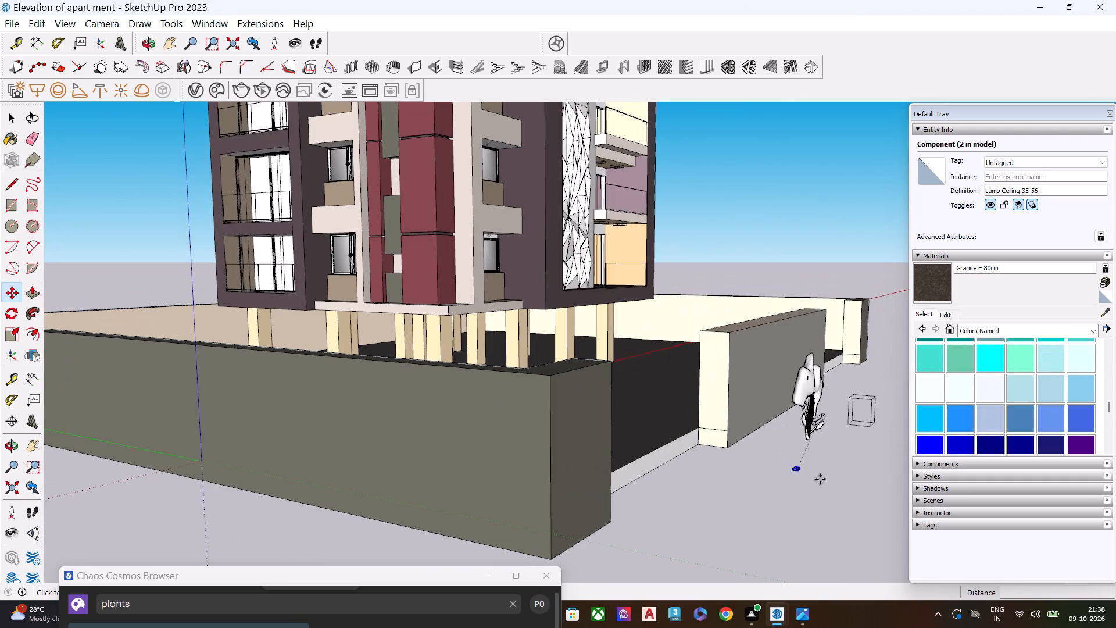
scroll(828, 476, down, 19)
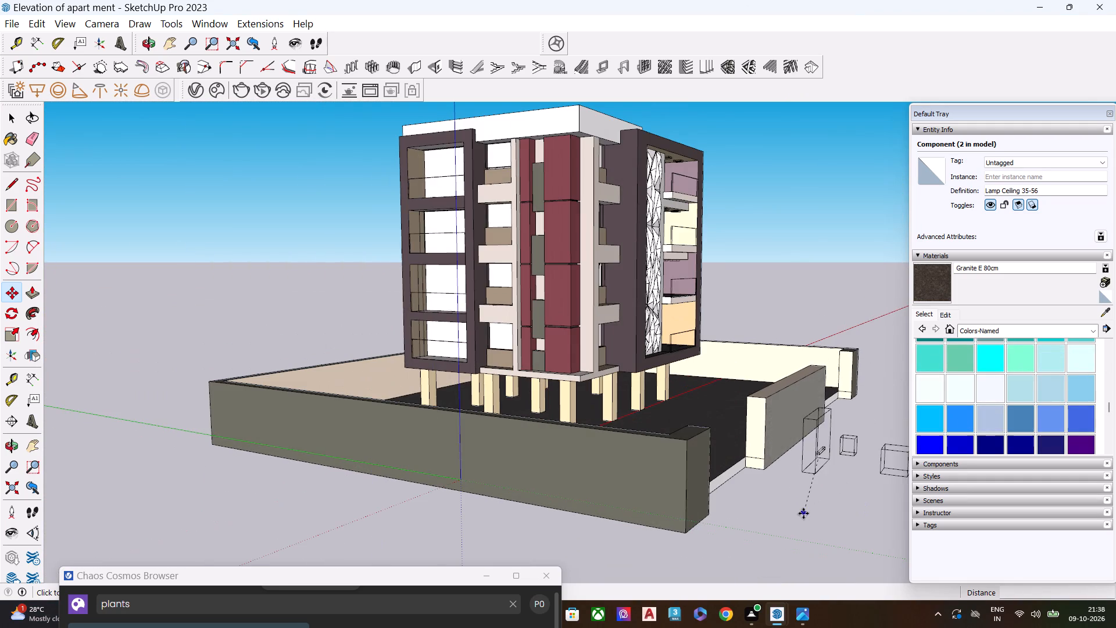
scroll(420, 153, up, 9)
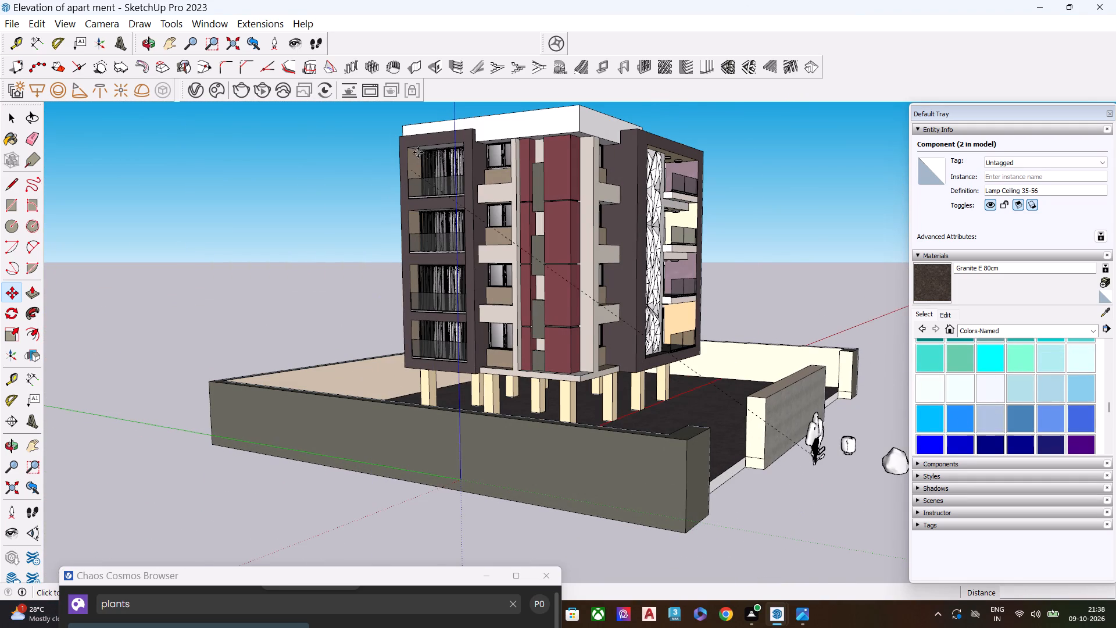
middle_drag(418, 148, 536, 152)
scroll(455, 149, up, 5)
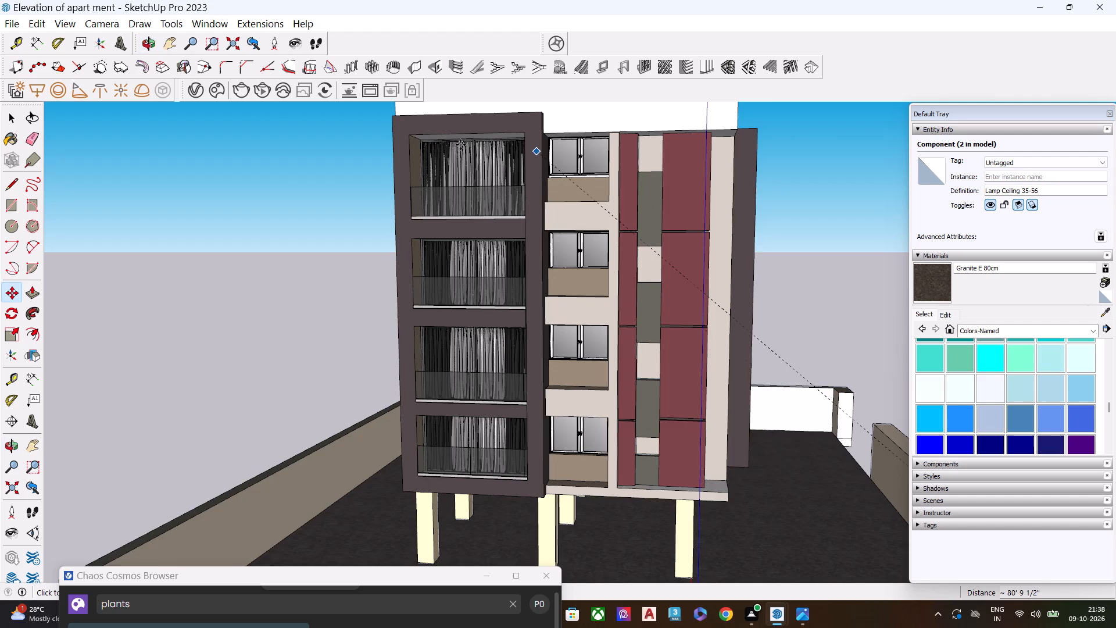
scroll(460, 145, up, 12)
middle_drag(471, 128, 520, 92)
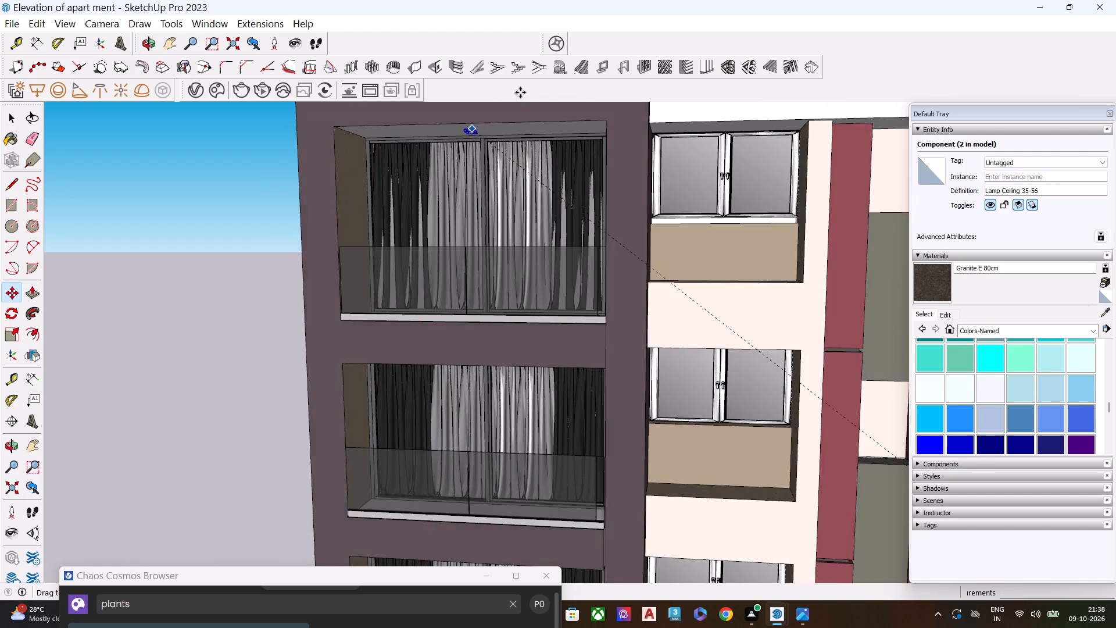
middle_drag(520, 92, 657, 194)
scroll(618, 149, up, 8)
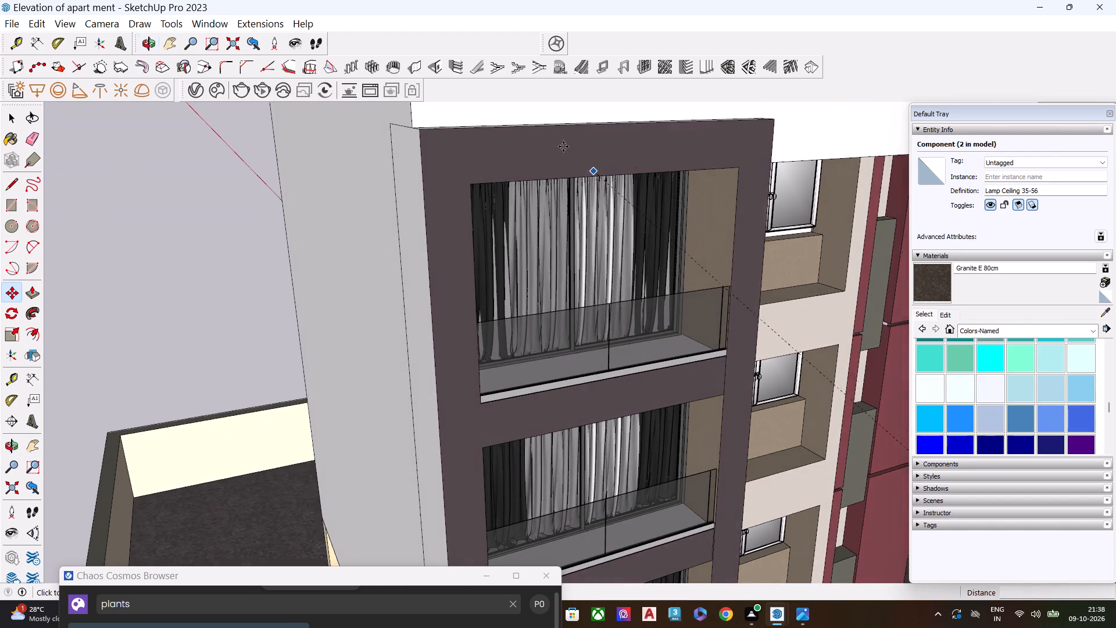
scroll(563, 147, up, 2)
middle_drag(599, 192, 602, 109)
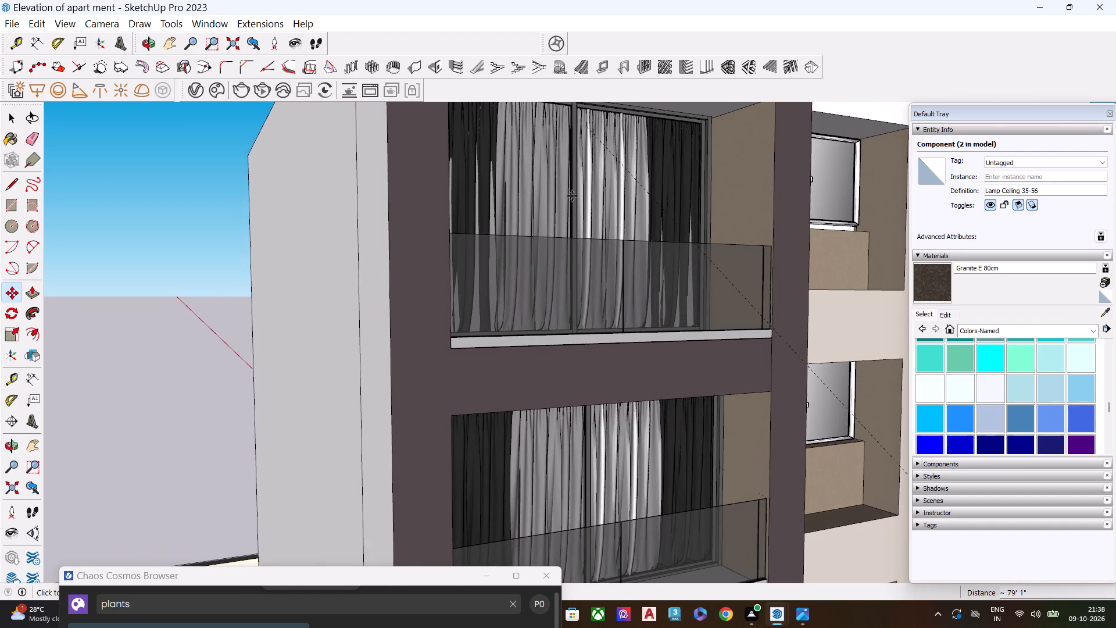
scroll(564, 245, down, 7)
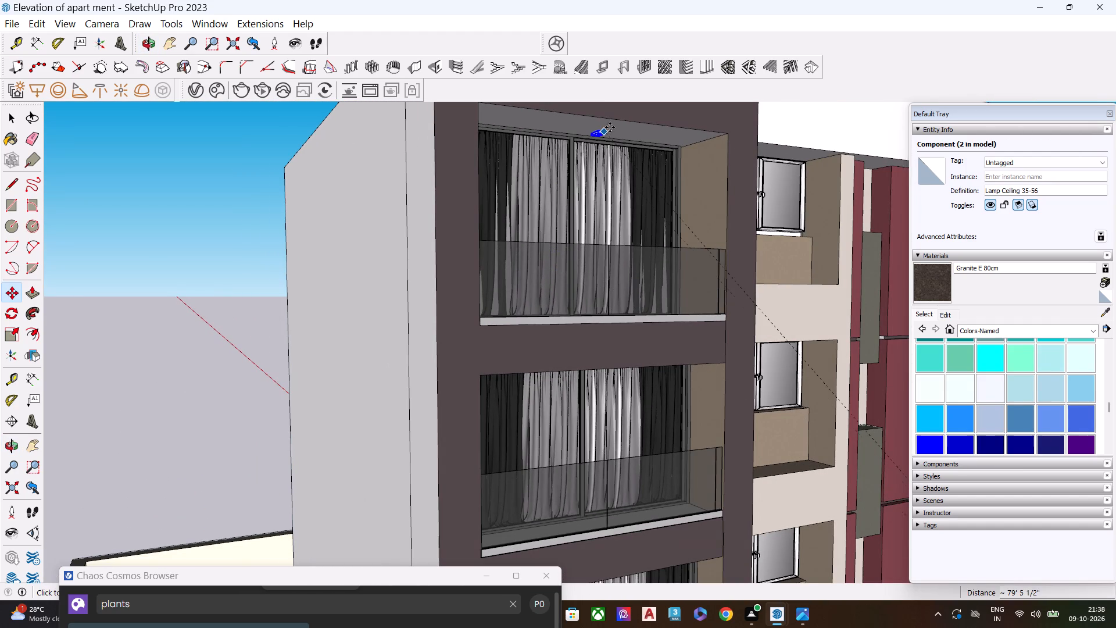
scroll(609, 129, up, 14)
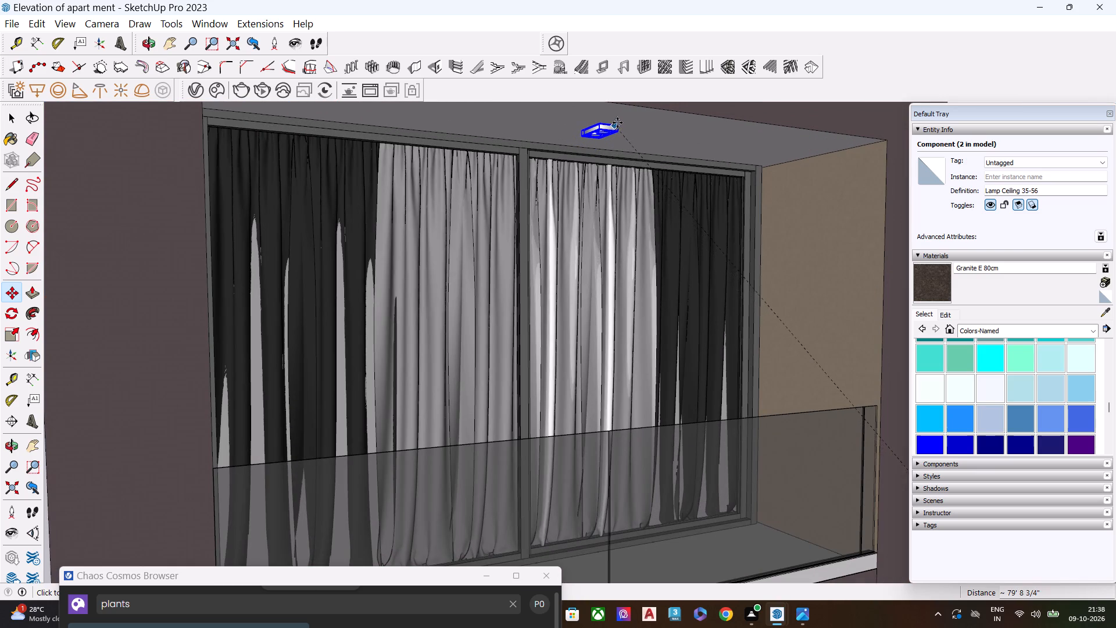
click(618, 122)
key(space)
Scale the lamp on the top-floor balcony ceiling vertically along the blue axis by about 1.15.
scroll(614, 121, up, 9)
scroll(597, 91, down, 2)
scroll(597, 91, up, 6)
middle_drag(617, 145, 637, 185)
middle_drag(637, 184, 649, 158)
scroll(650, 191, up, 13)
scroll(648, 203, down, 1)
scroll(648, 203, up, 6)
key(s)
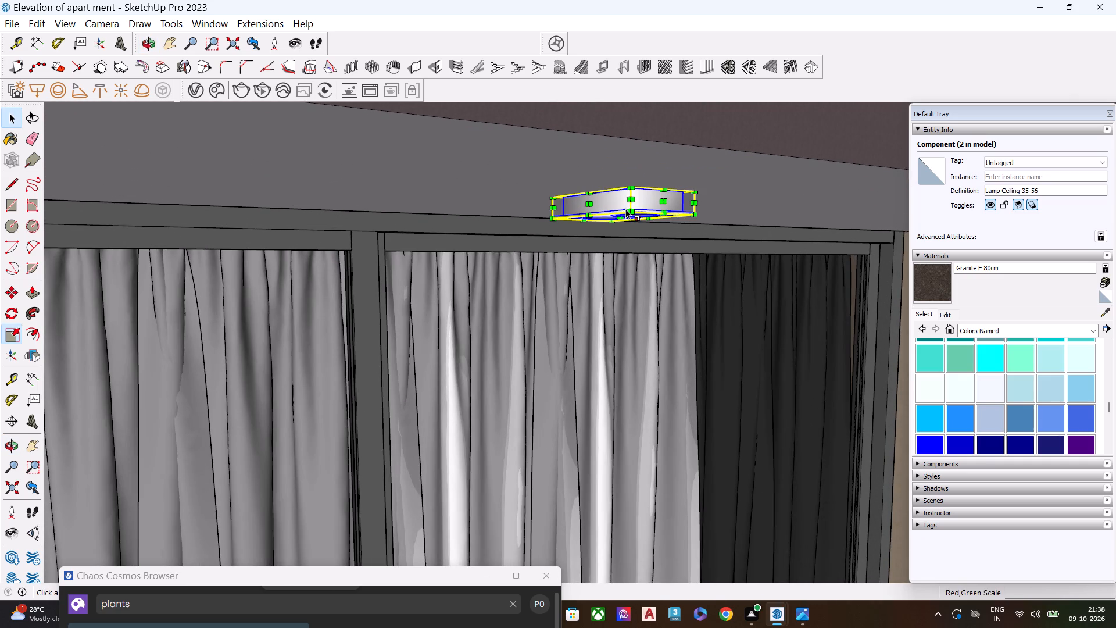
scroll(621, 210, up, 8)
click(620, 220)
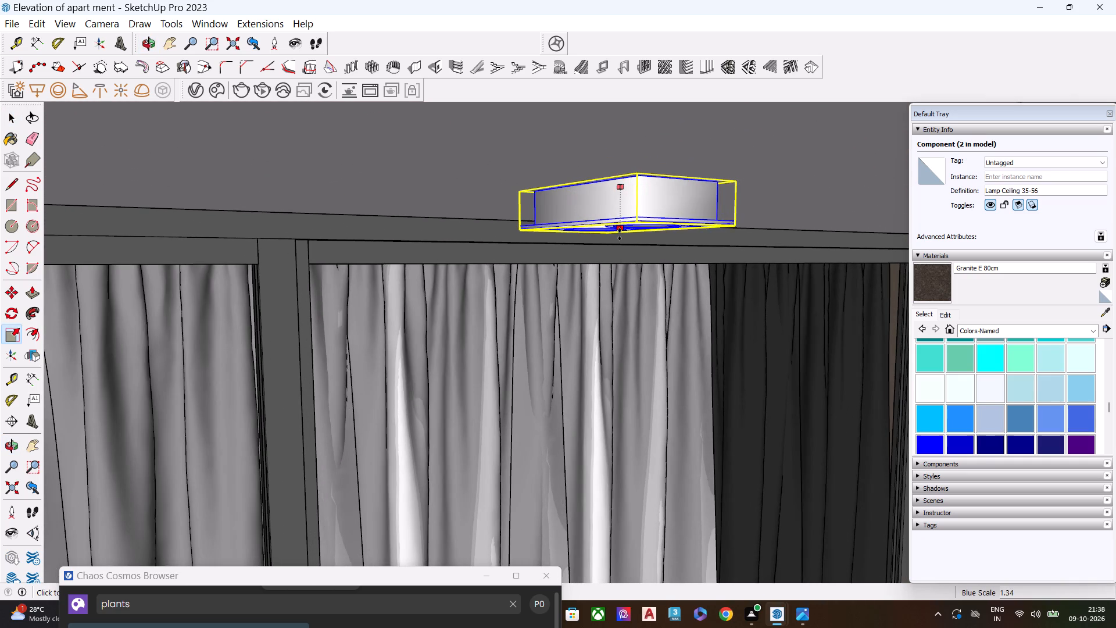
click(625, 226)
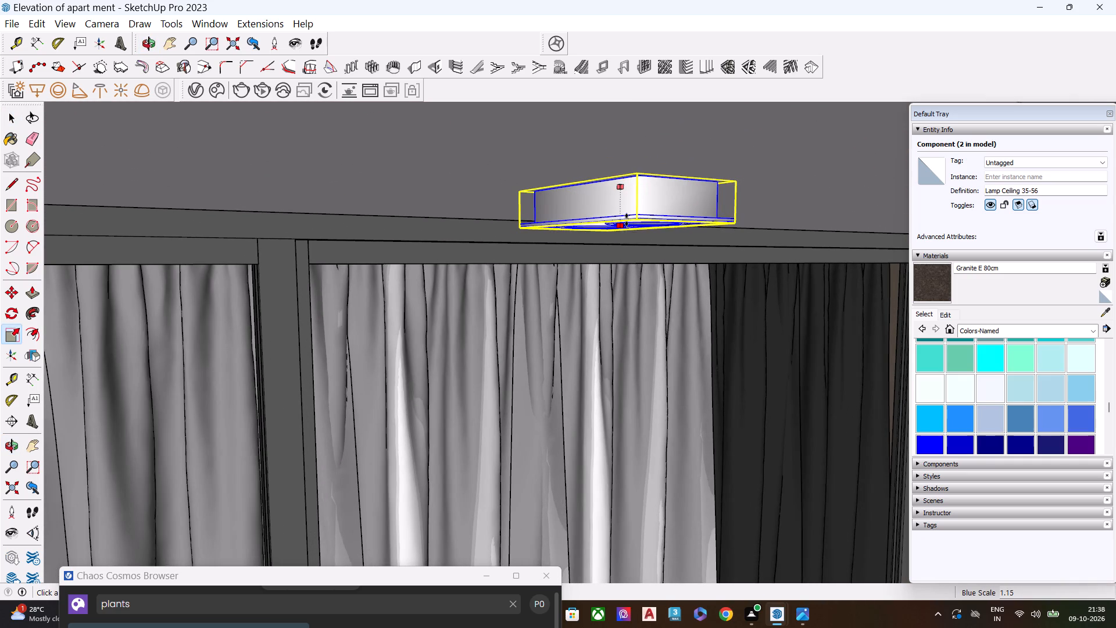
key(space)
Move the ceiling lamp about 1' 7 1/4" along the green axis toward the balcony's beige side wall.
scroll(653, 146, up, 1)
middle_drag(653, 146, 578, 159)
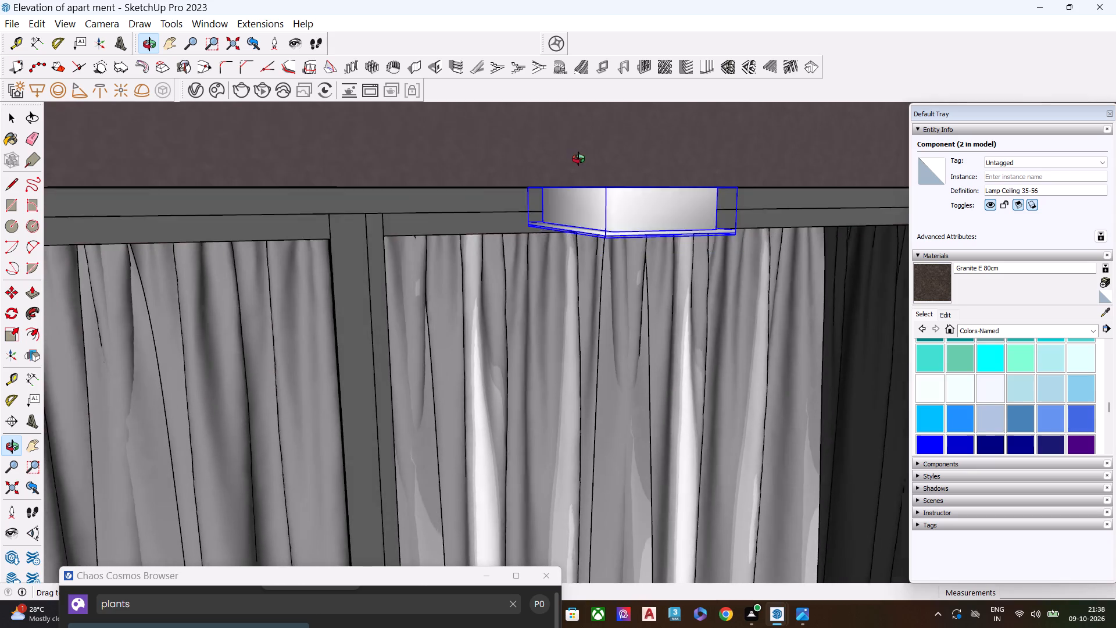
middle_drag(578, 159, 566, 159)
scroll(639, 163, down, 11)
scroll(595, 197, up, 1)
scroll(621, 171, down, 4)
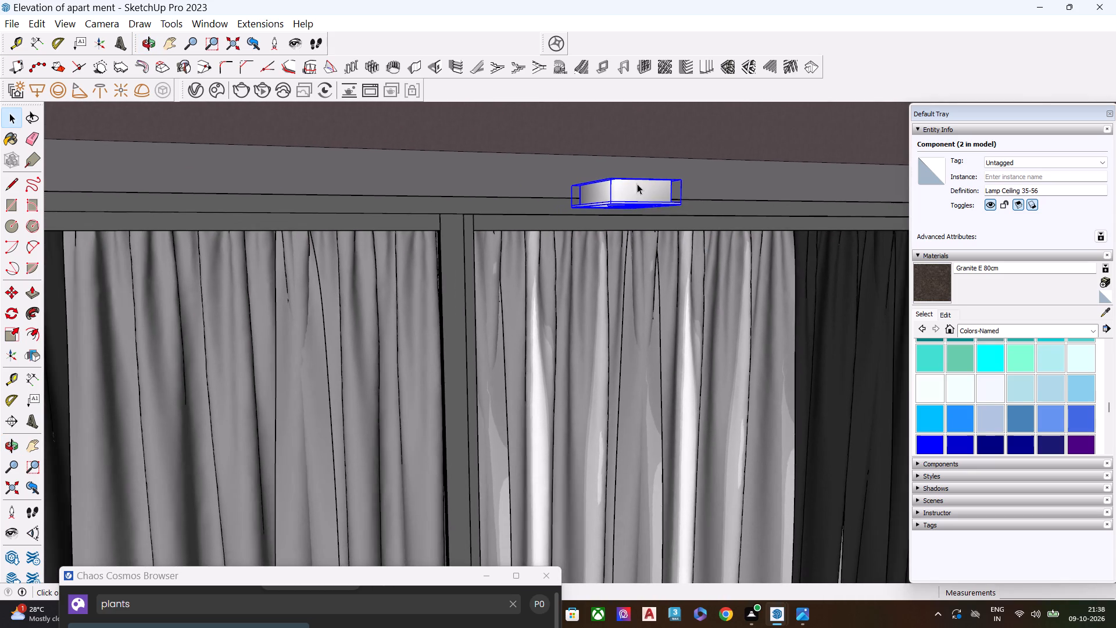
scroll(605, 175, down, 8)
key(m)
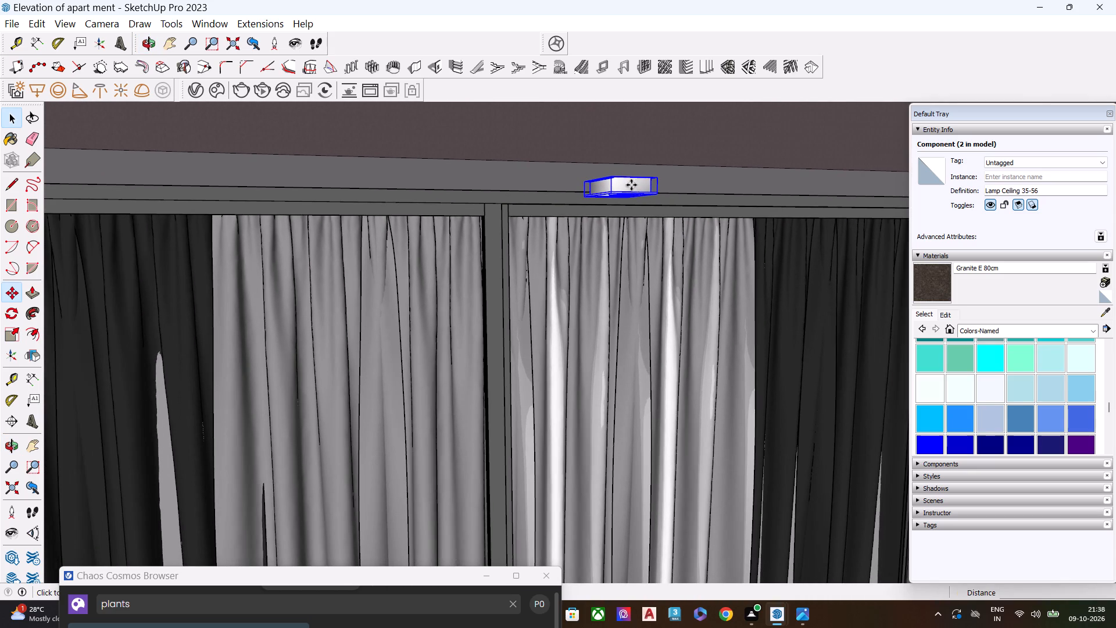
click(610, 177)
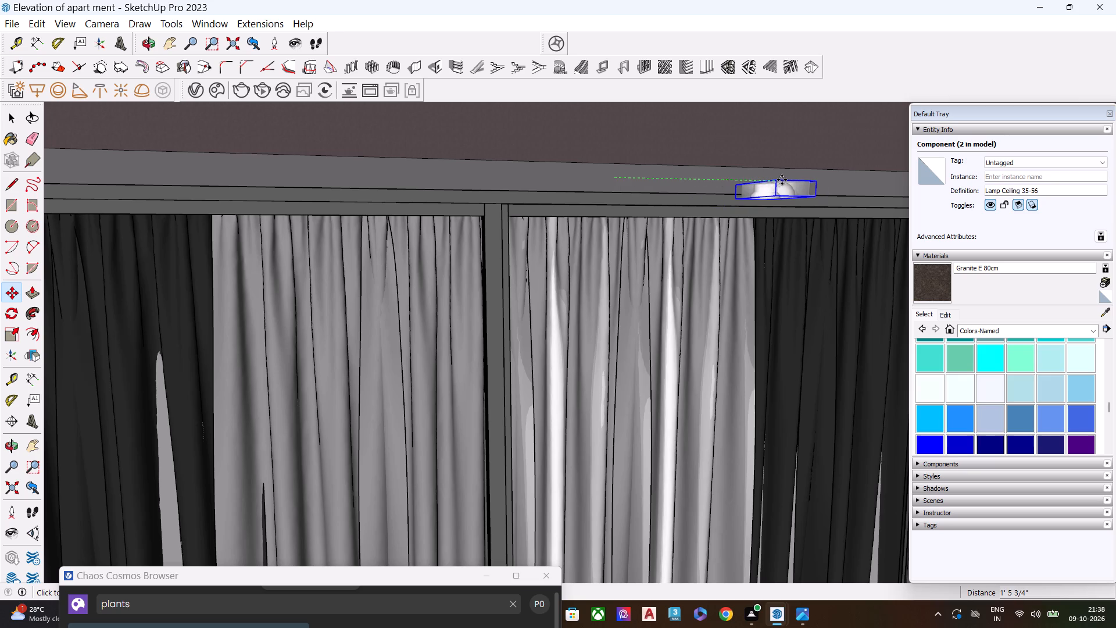
click(792, 180)
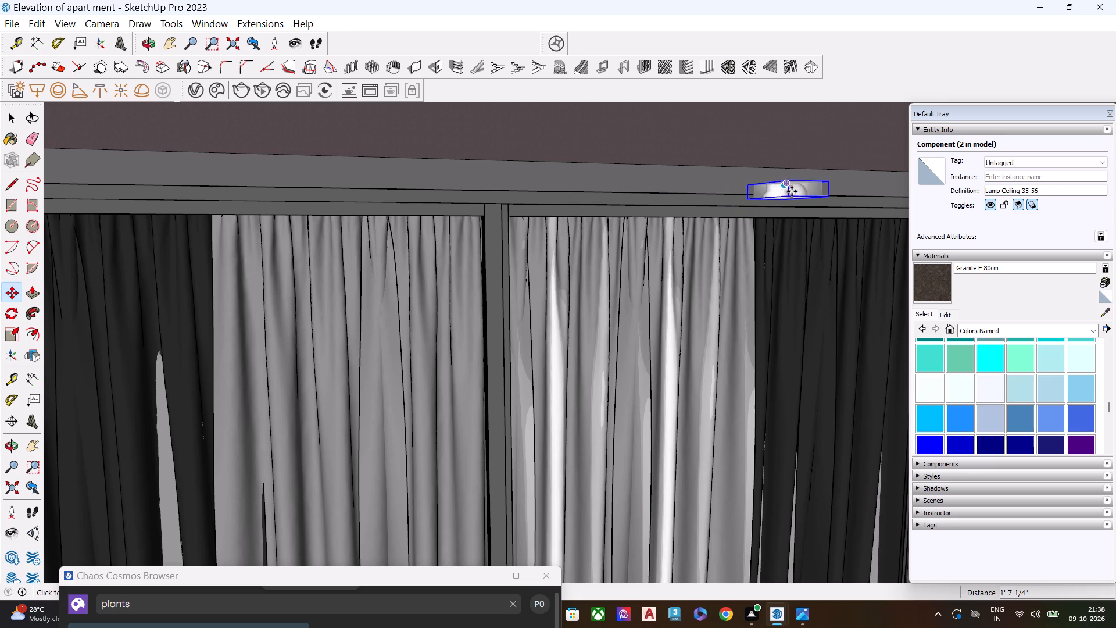
Copy the ceiling lamp about 5' 4" along the green axis toward the opposite end of the same balcony ceiling.
scroll(786, 182, up, 6)
click(788, 184)
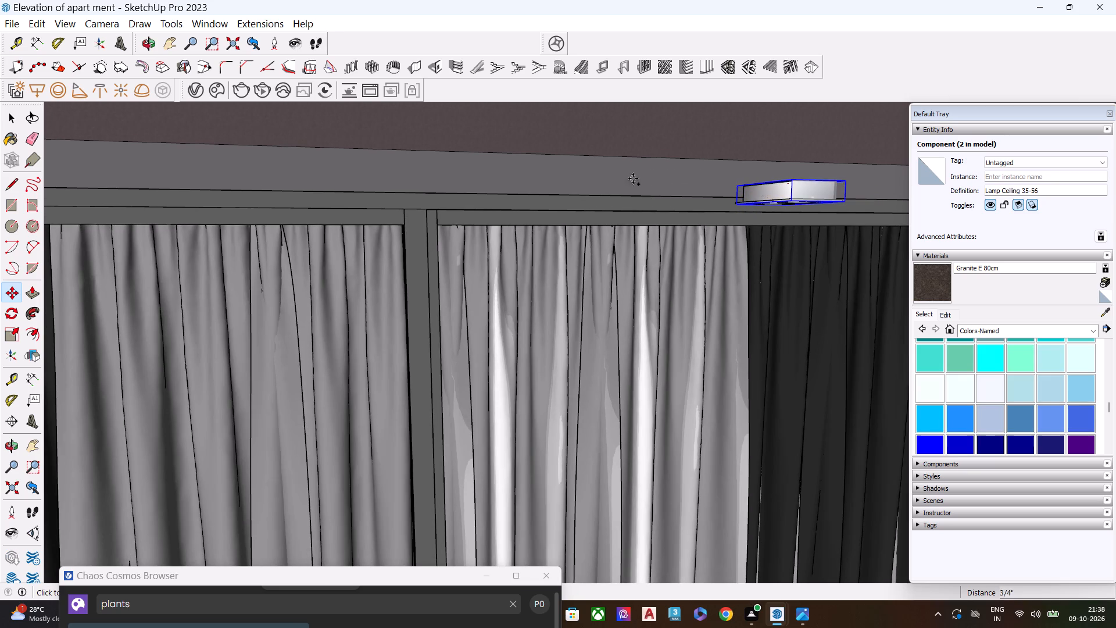
scroll(582, 179, down, 9)
scroll(706, 170, down, 20)
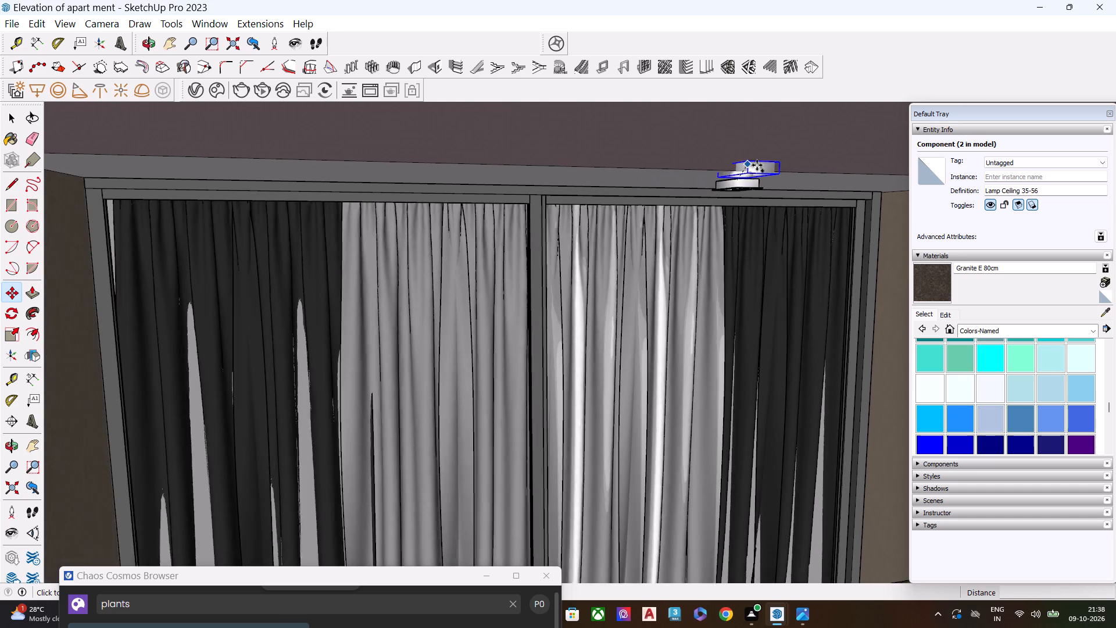
scroll(757, 166, down, 9)
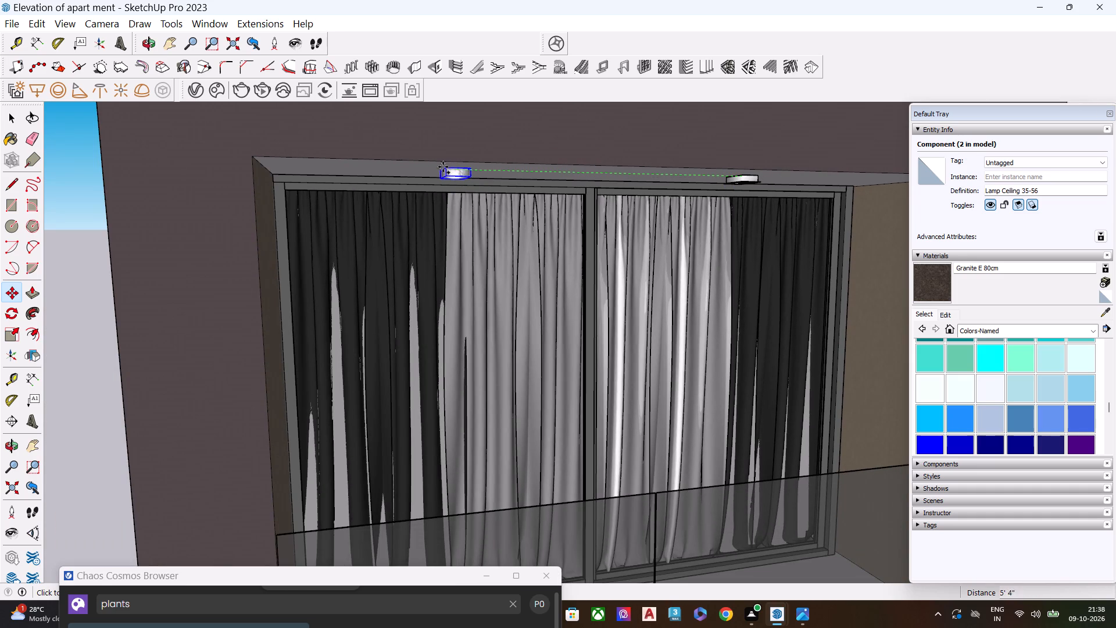
click(437, 166)
key(space)
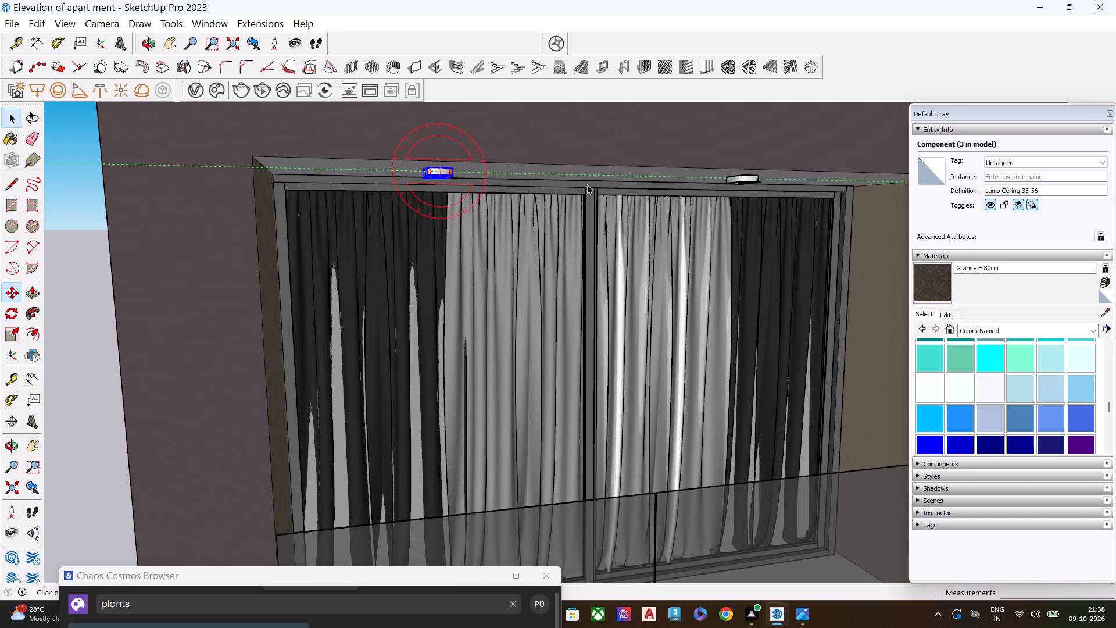
Copy both top-floor ceiling lamps about 10' 9 3/4" straight down onto the balcony ceiling one floor below.
ctrl+click(750, 180)
key(m)
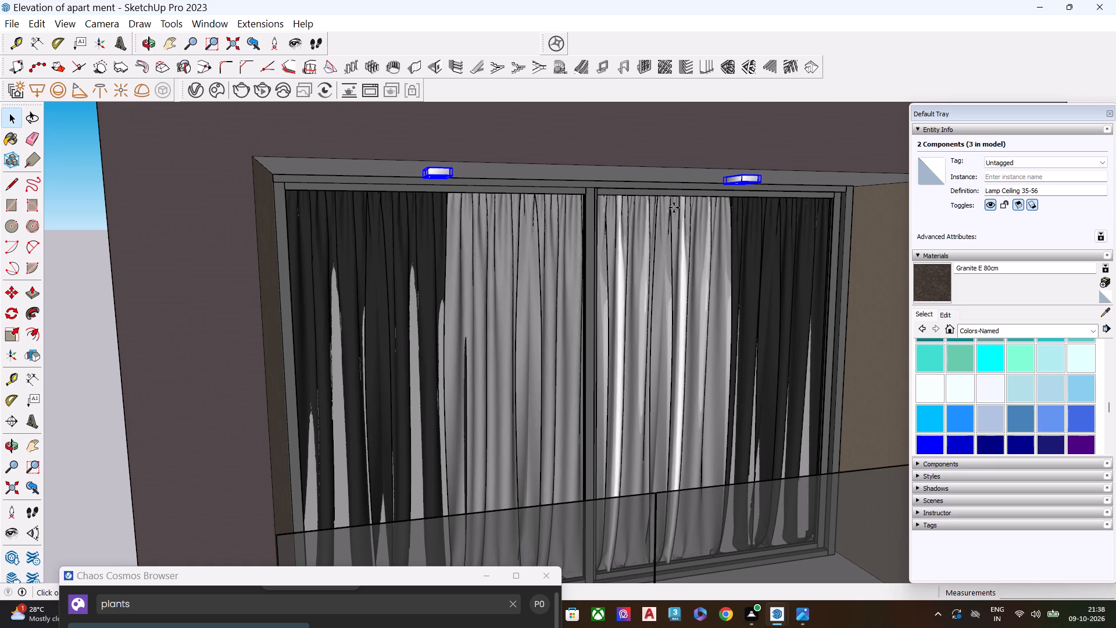
click(763, 177)
scroll(538, 214, down, 7)
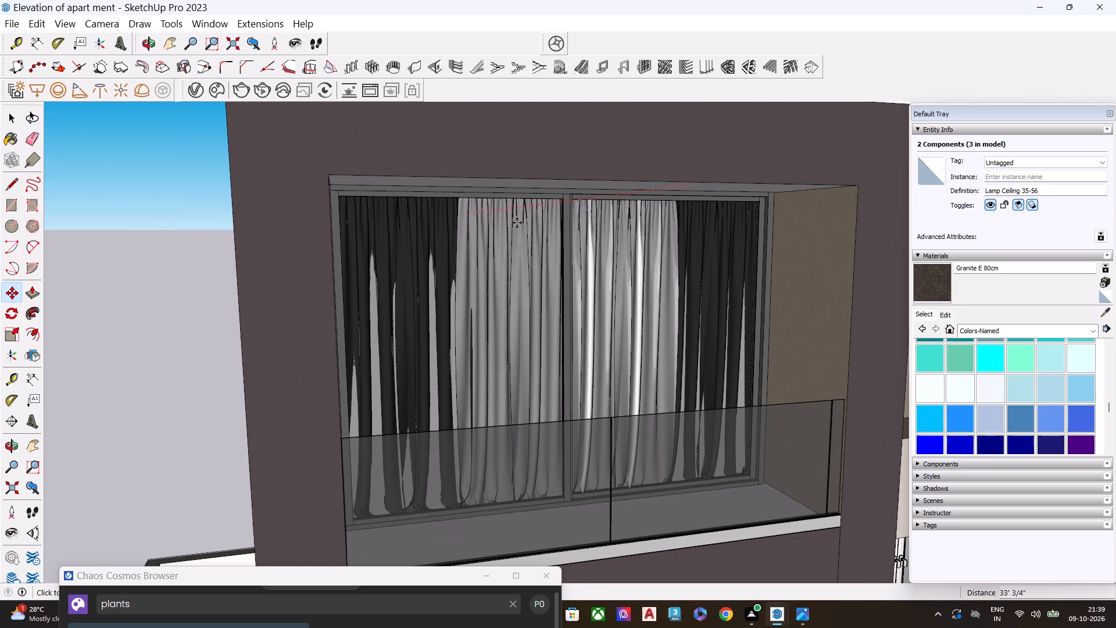
scroll(631, 287, down, 7)
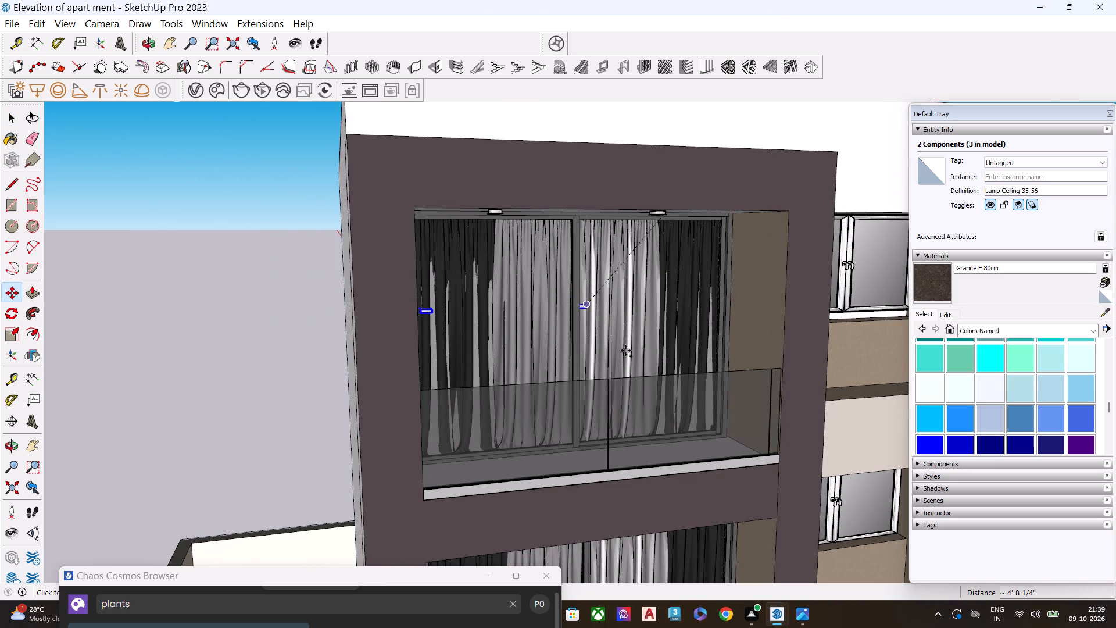
scroll(625, 351, down, 8)
scroll(489, 238, down, 8)
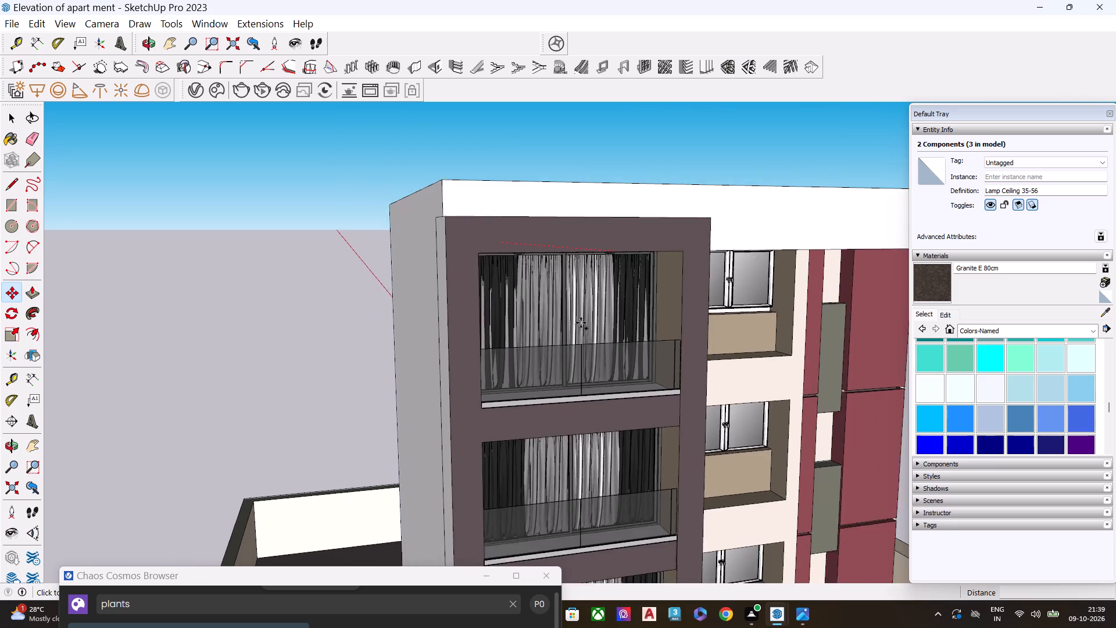
middle_drag(616, 425, 608, 305)
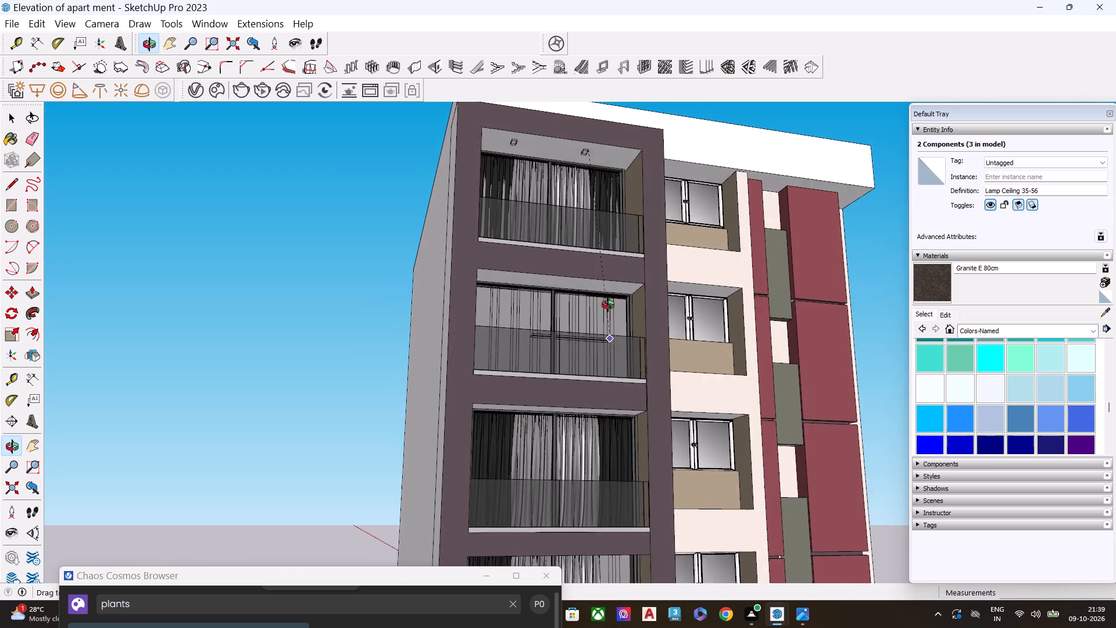
middle_drag(608, 305, 610, 306)
scroll(577, 282, up, 20)
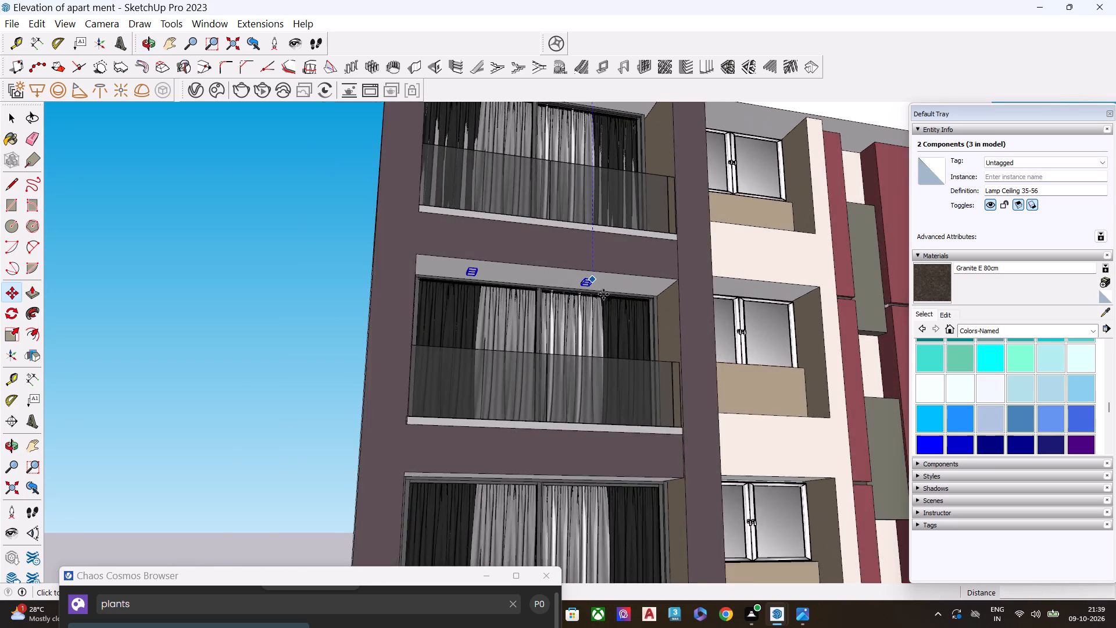
scroll(618, 287, up, 7)
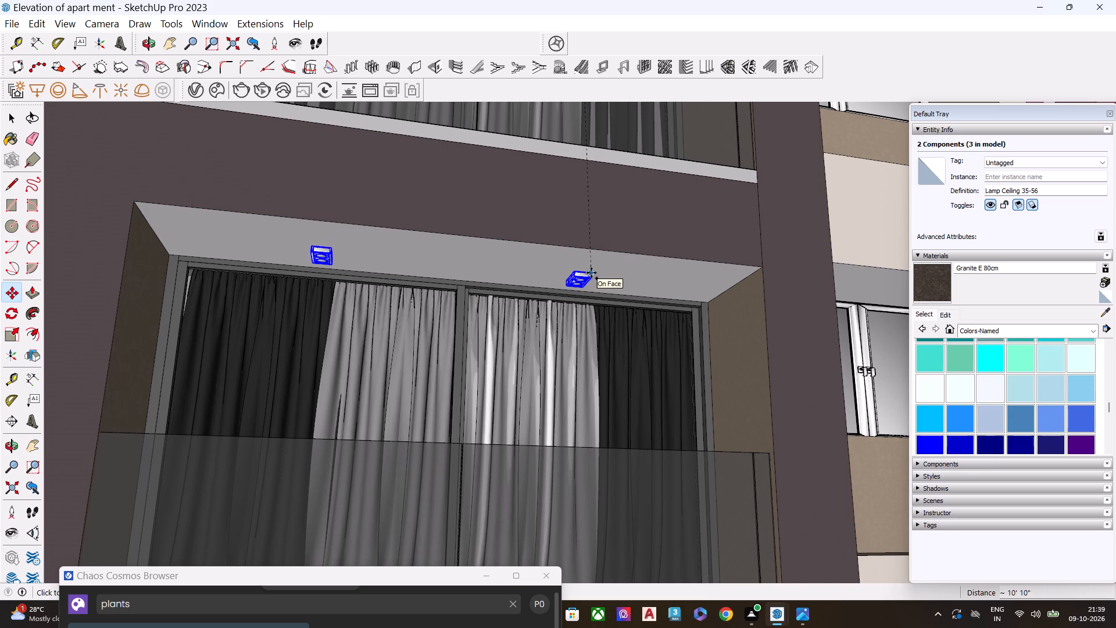
middle_click(591, 273)
scroll(591, 273, up, 13)
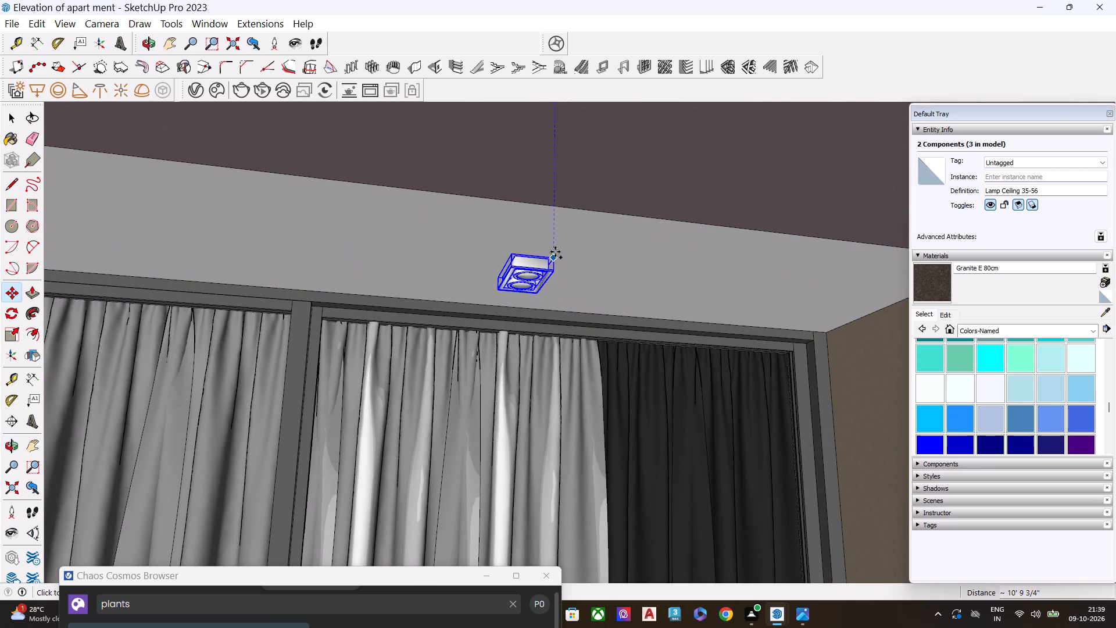
click(559, 258)
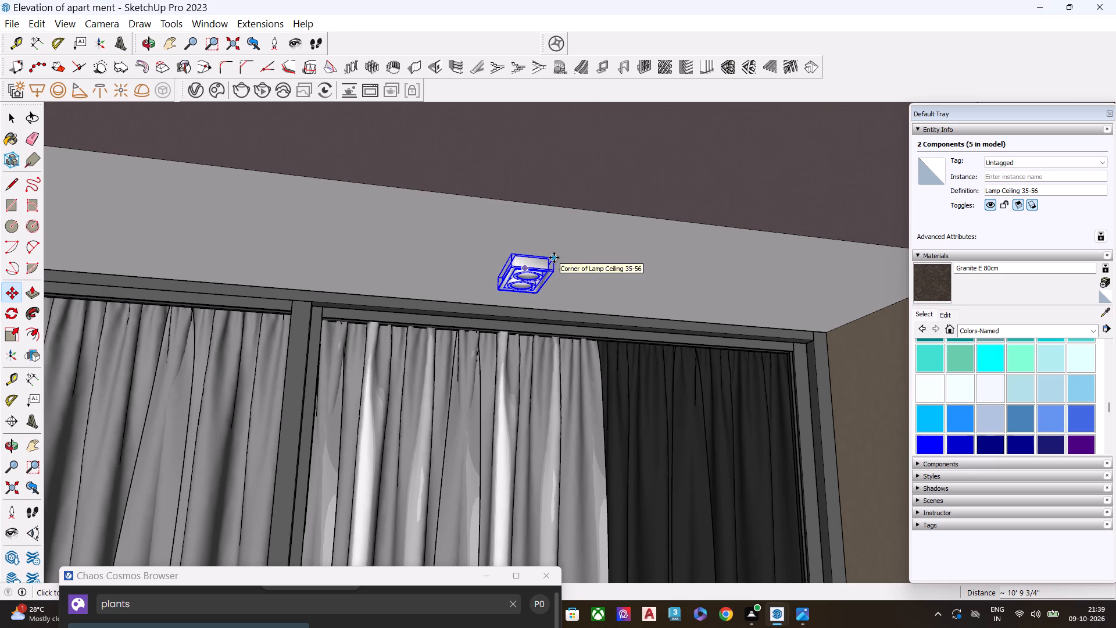
Copy the two ceiling lamps about 9' 5 1/4" straight down onto the ceiling of the third balcony from the top.
click(554, 258)
scroll(517, 284, down, 7)
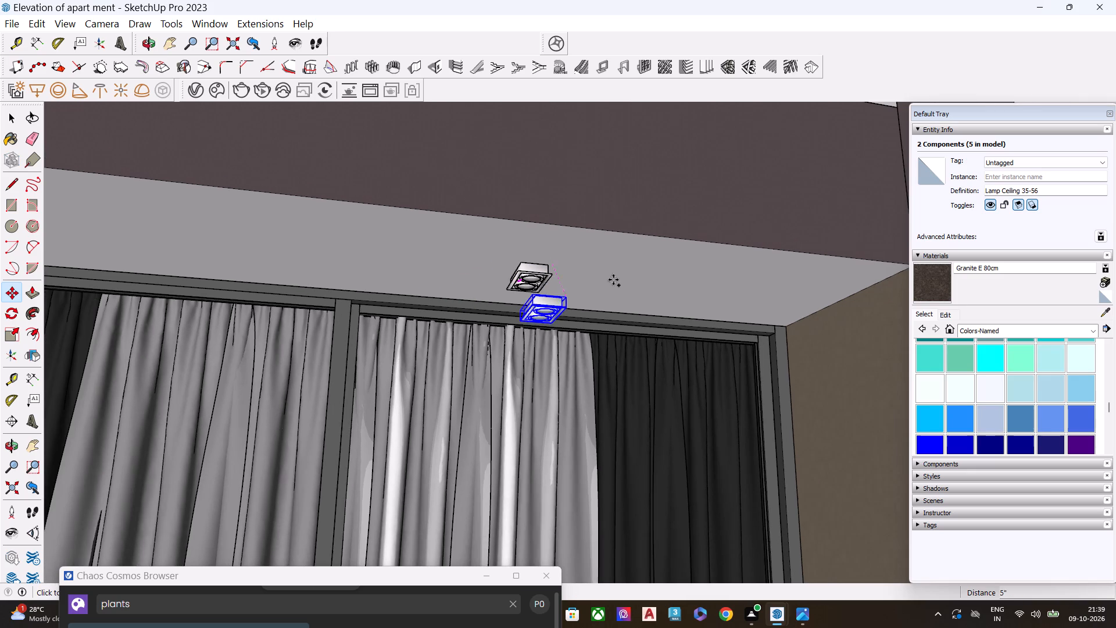
scroll(613, 280, down, 12)
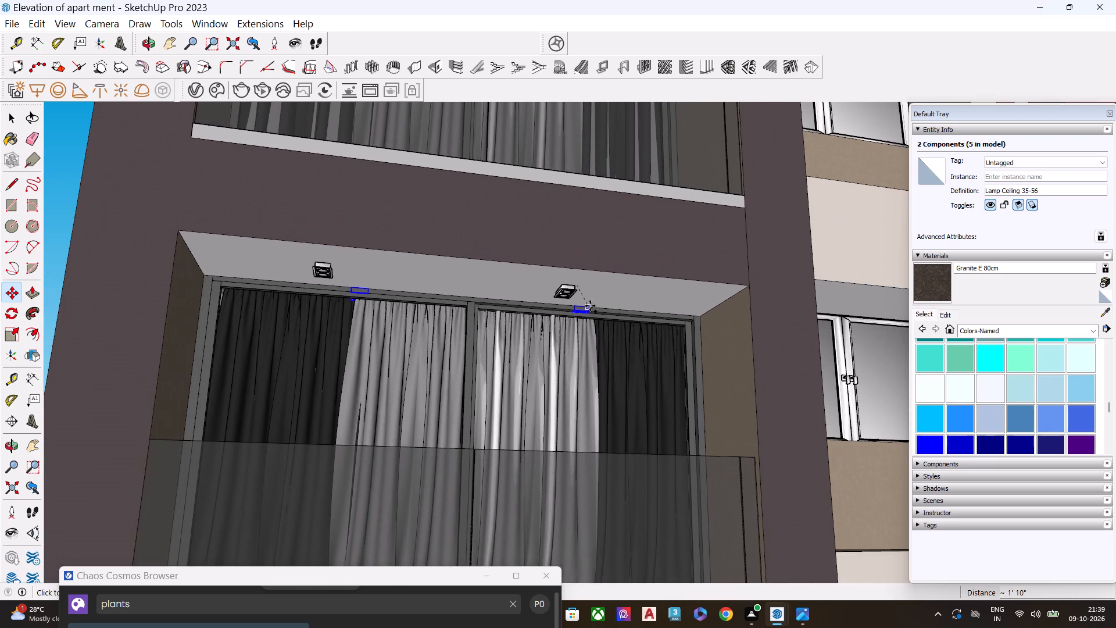
scroll(590, 306, down, 5)
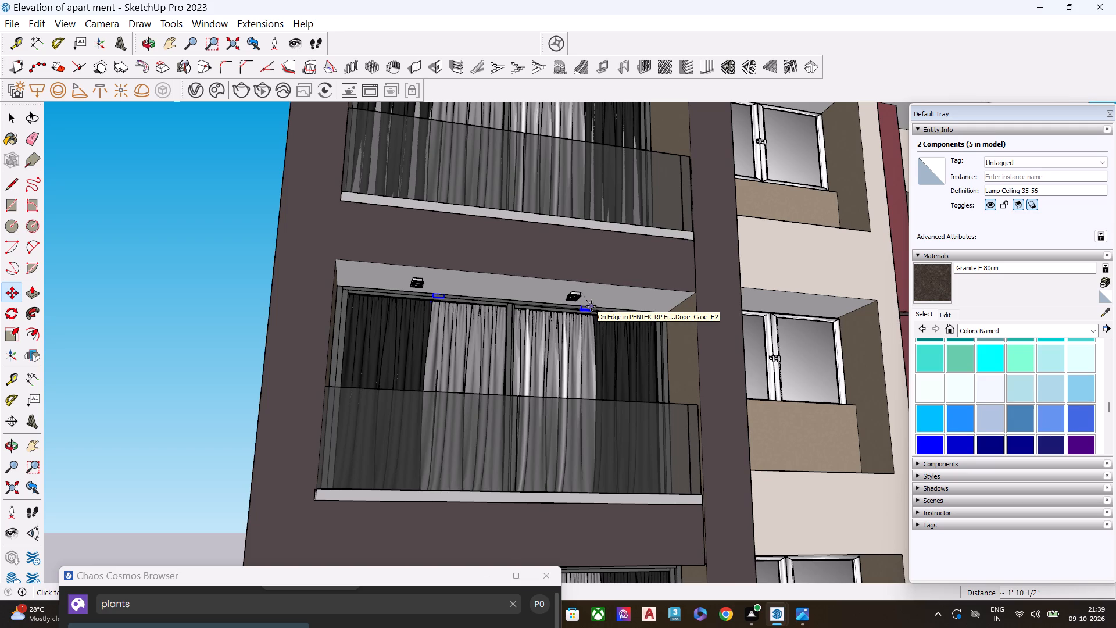
scroll(591, 306, down, 9)
scroll(514, 306, down, 10)
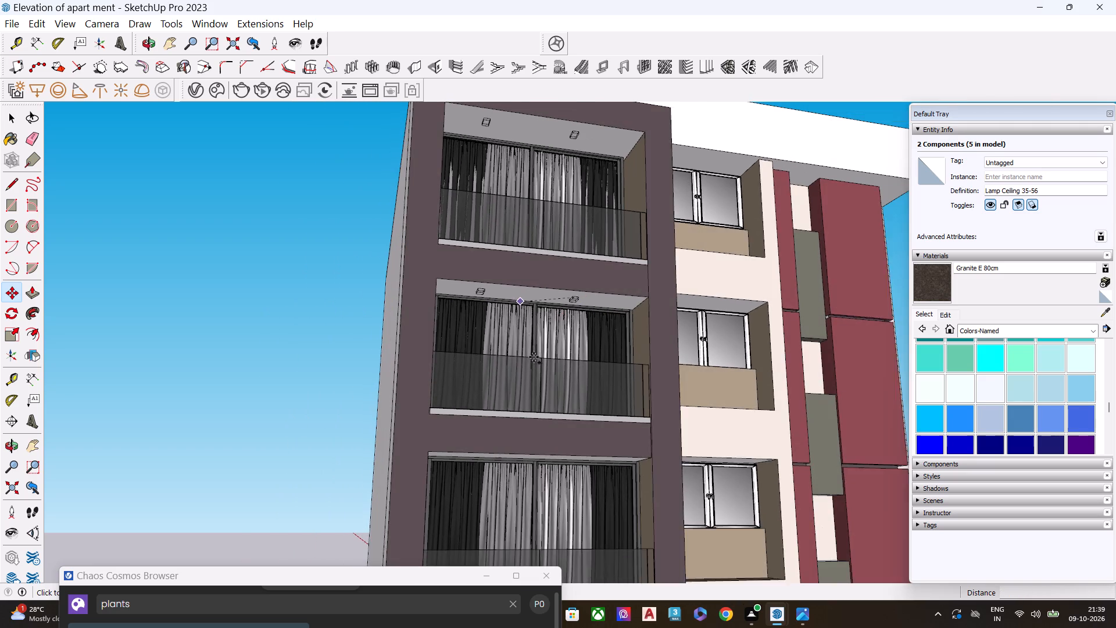
scroll(545, 358, down, 7)
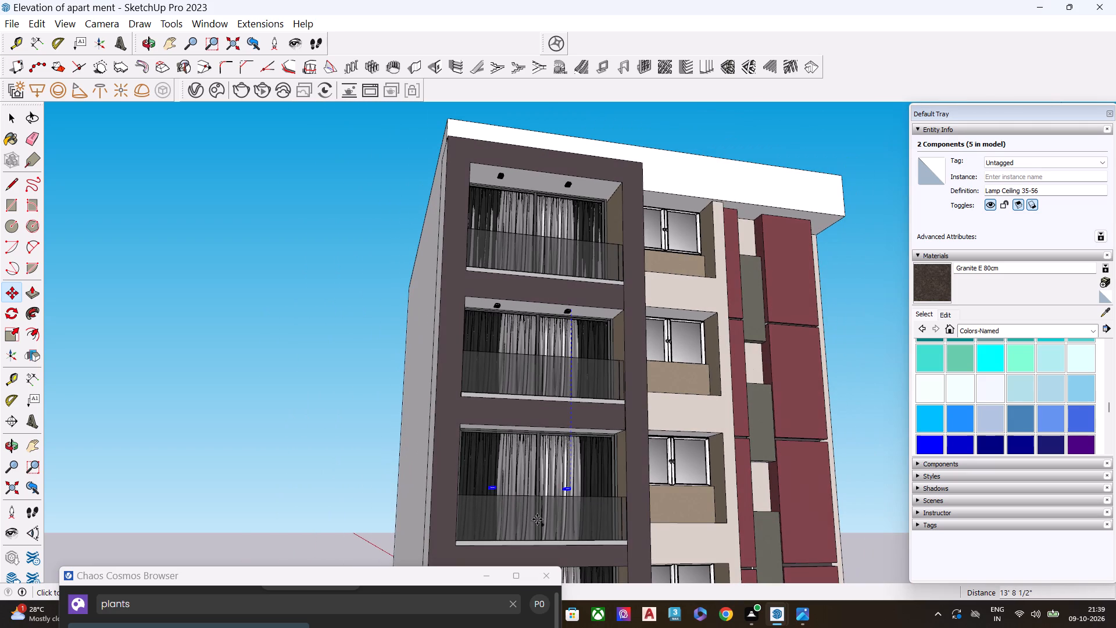
scroll(588, 361, down, 8)
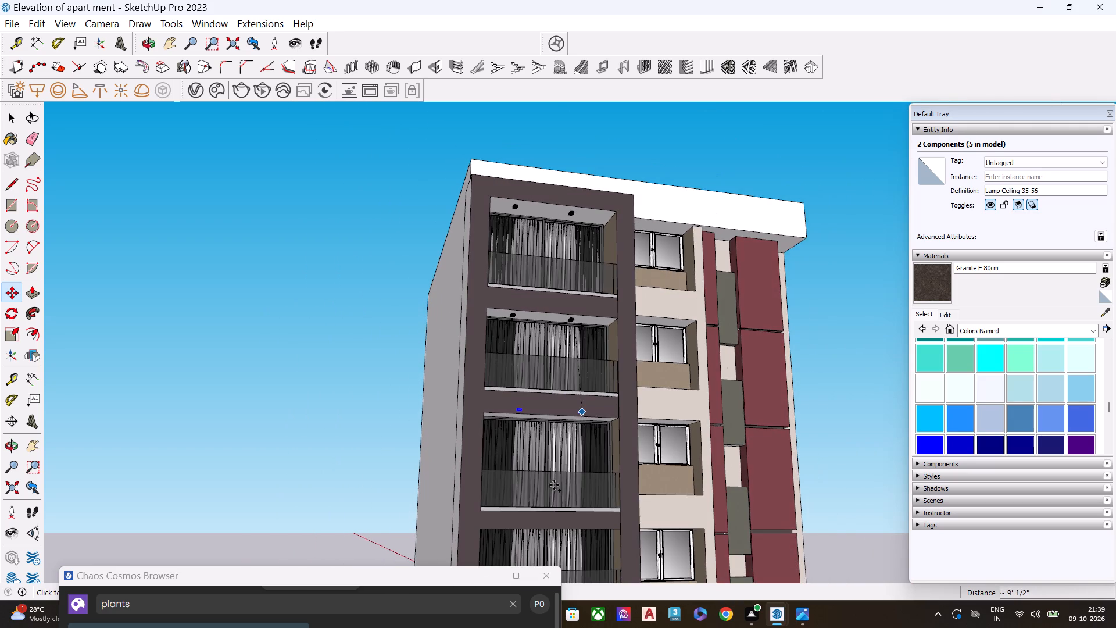
scroll(554, 485, up, 12)
scroll(572, 393, up, 8)
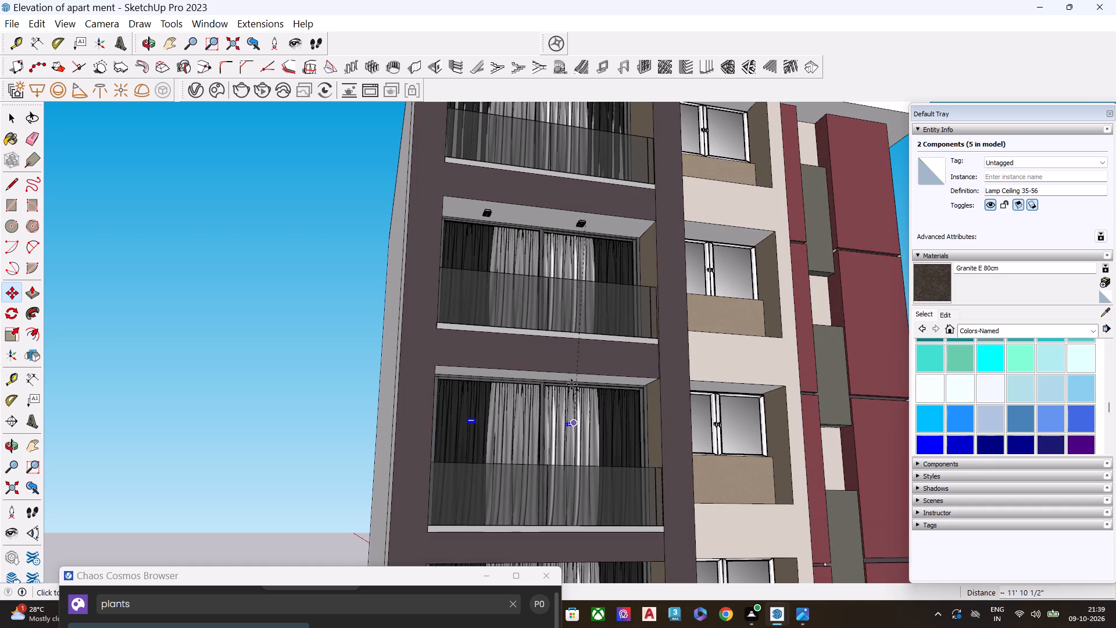
scroll(571, 384, up, 4)
middle_drag(573, 382, 589, 337)
scroll(589, 342, up, 6)
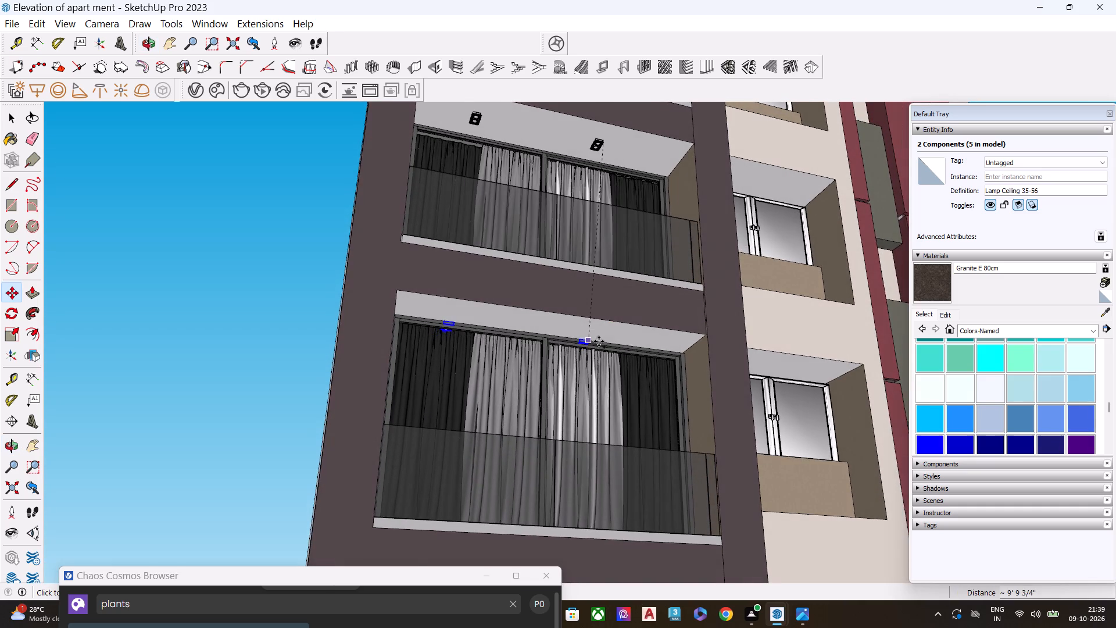
scroll(599, 341, up, 11)
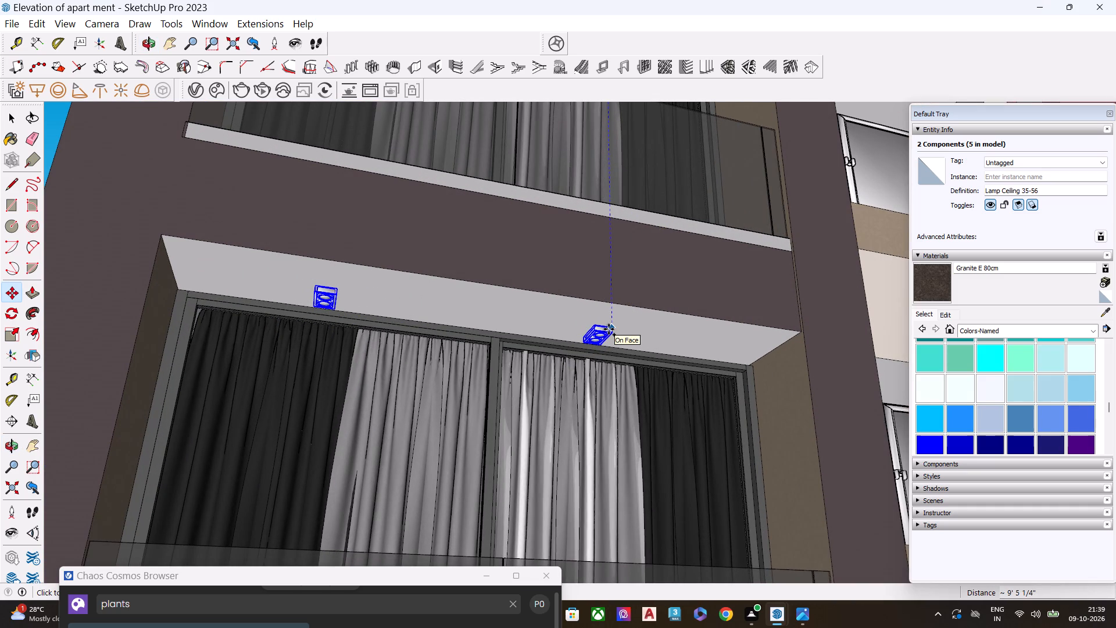
click(609, 329)
Copy the third balcony's two ceiling lamps about 9' 10" straight down onto the lowest balcony's ceiling.
scroll(545, 311, down, 3)
scroll(611, 327, up, 8)
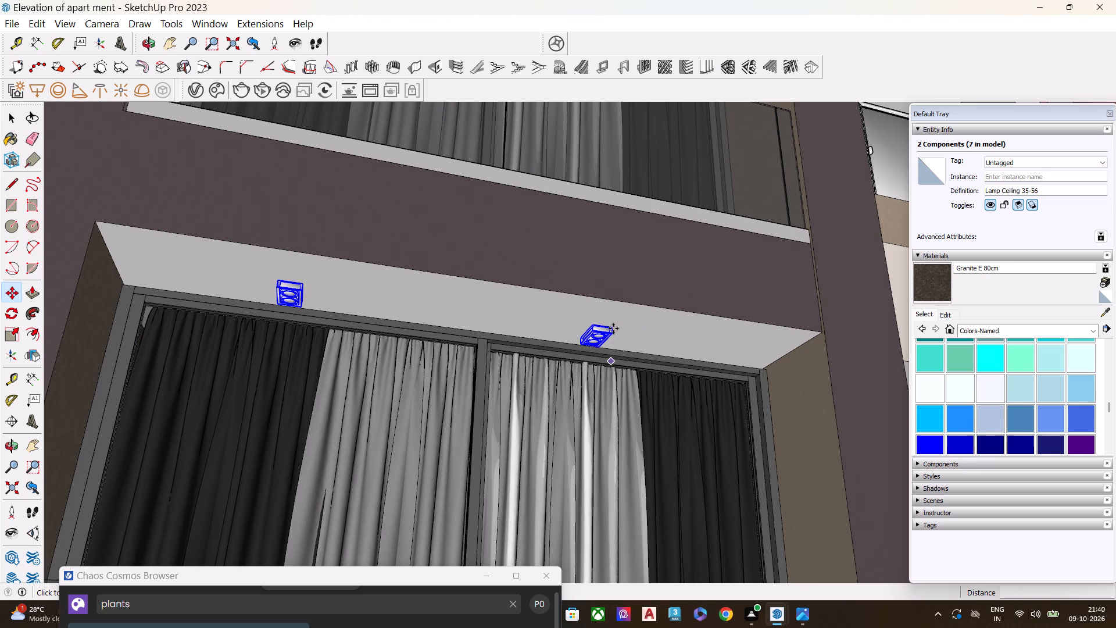
scroll(613, 326, up, 17)
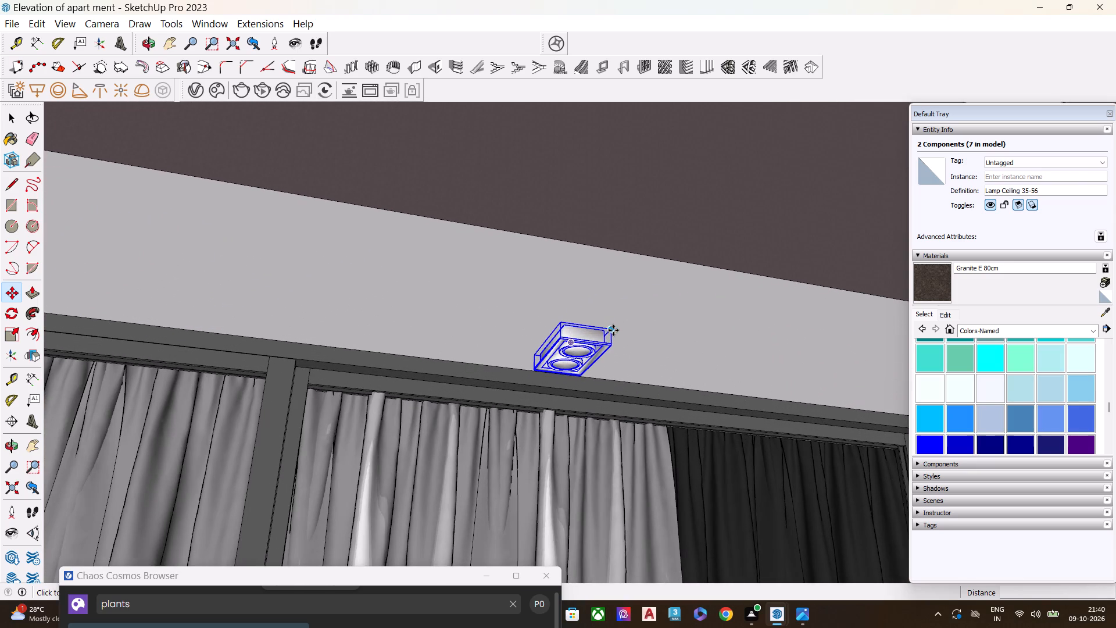
click(611, 329)
scroll(439, 347, down, 2)
scroll(443, 348, up, 1)
scroll(445, 348, down, 5)
scroll(579, 333, down, 4)
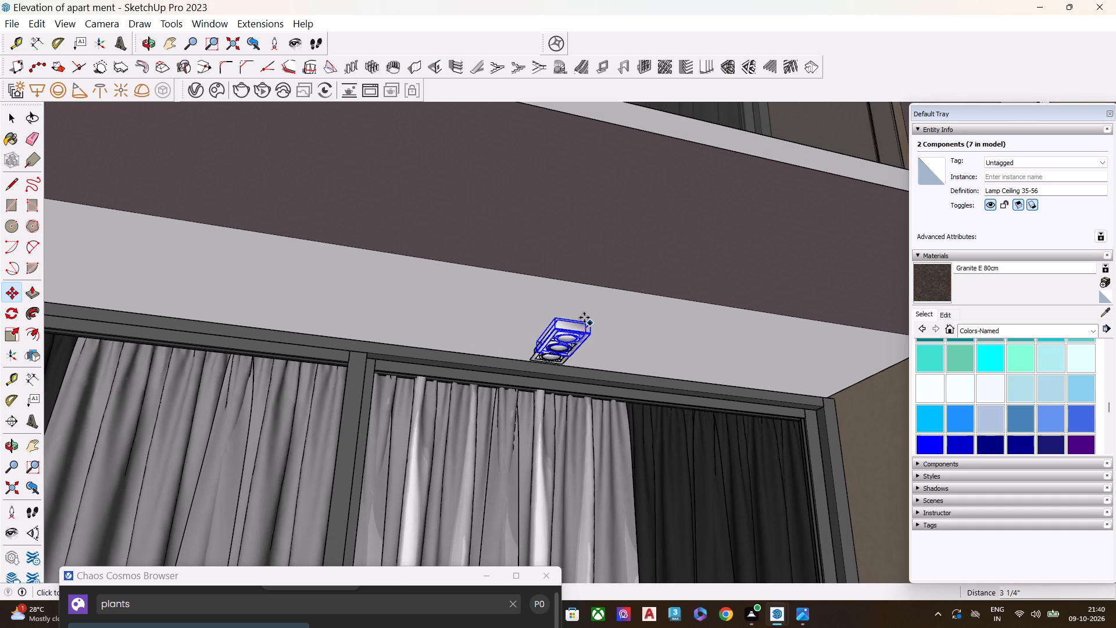
scroll(594, 329, down, 7)
scroll(431, 360, down, 7)
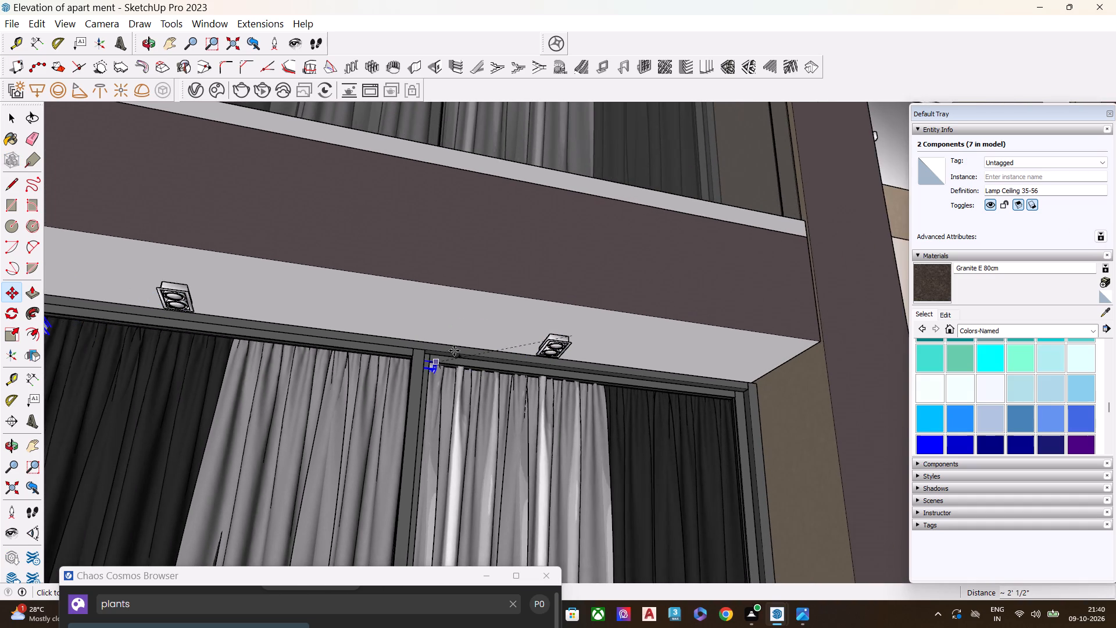
scroll(460, 380, down, 5)
scroll(562, 366, down, 8)
scroll(483, 349, down, 10)
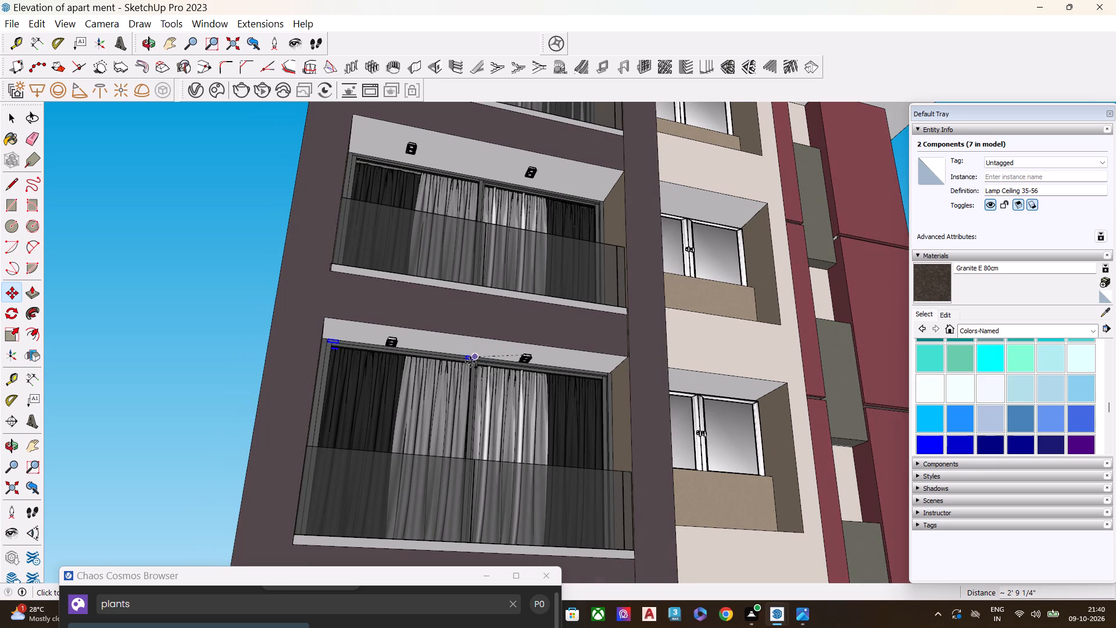
scroll(470, 362, down, 3)
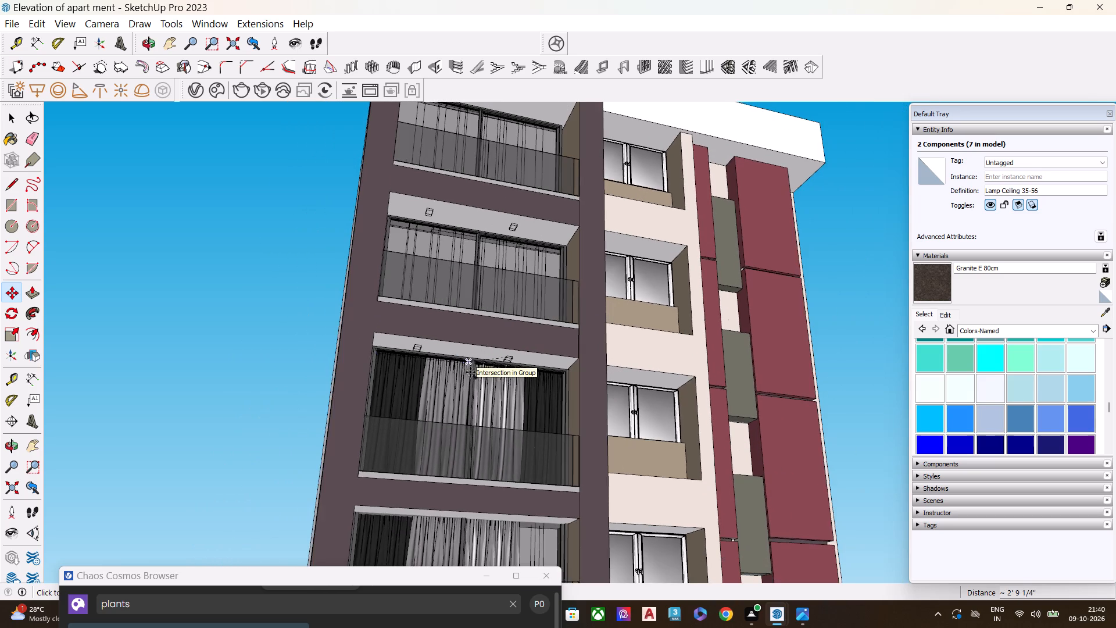
scroll(466, 376, down, 12)
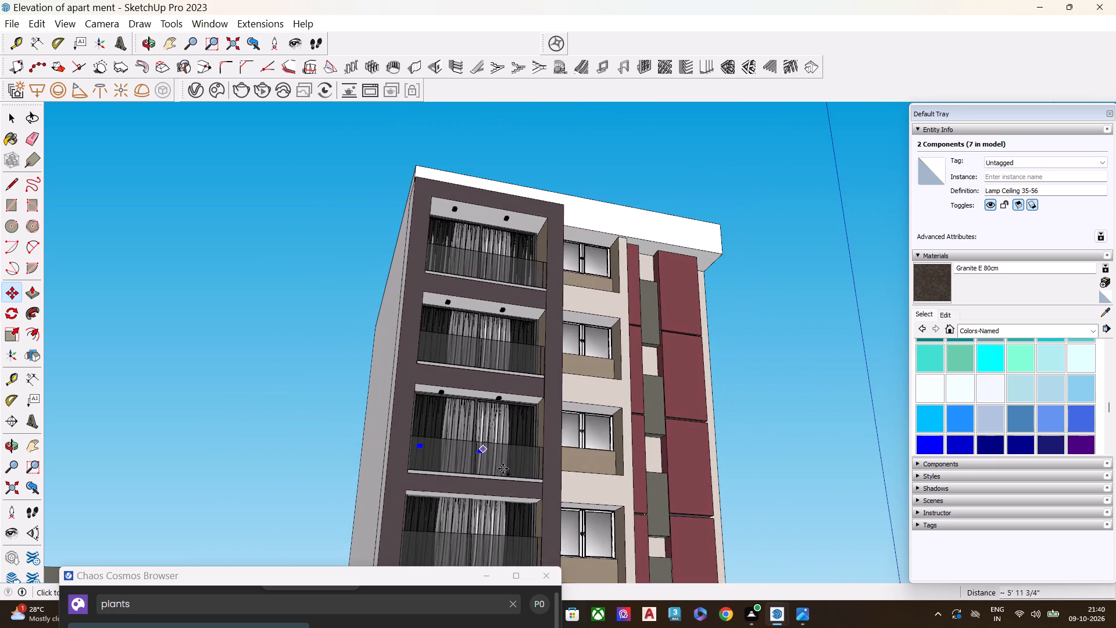
middle_drag(496, 507, 512, 501)
scroll(509, 500, up, 8)
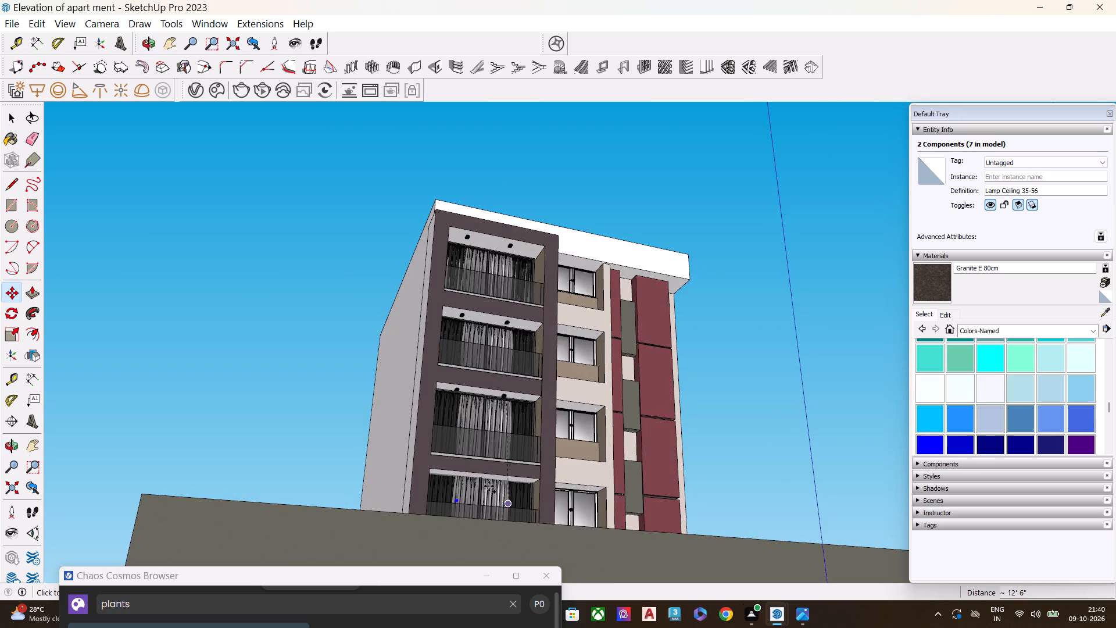
scroll(489, 486, up, 15)
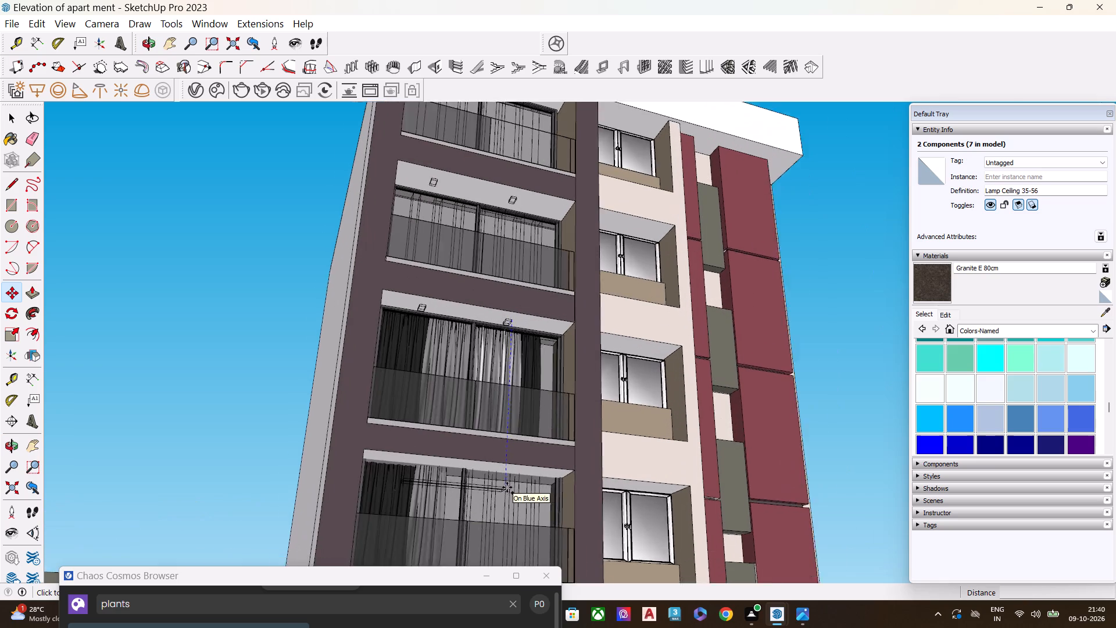
middle_drag(506, 458, 516, 431)
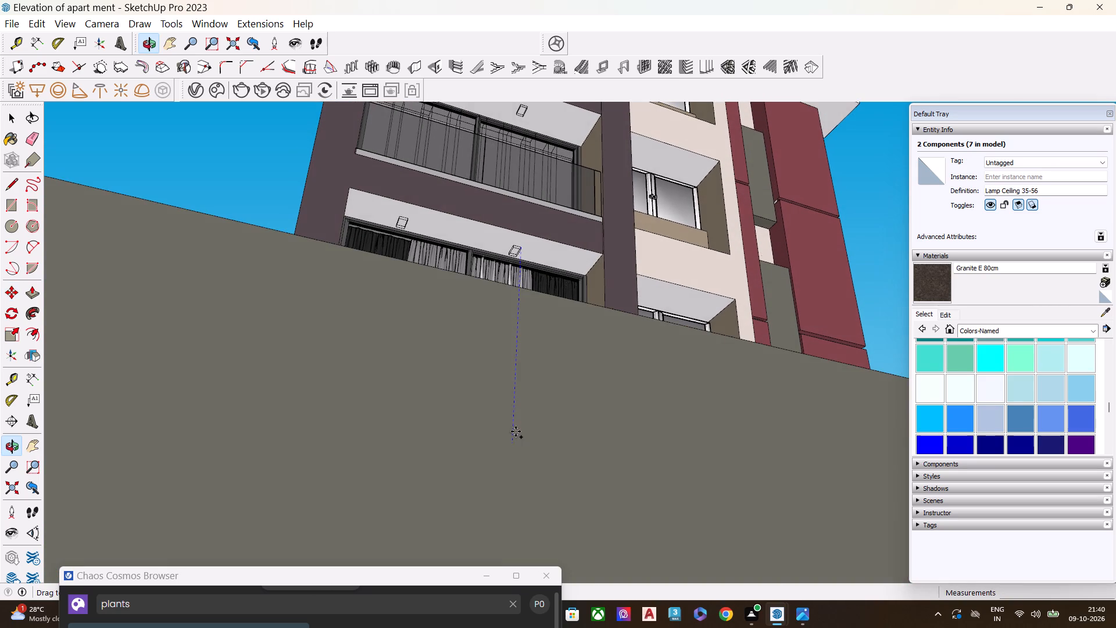
middle_drag(512, 436, 524, 538)
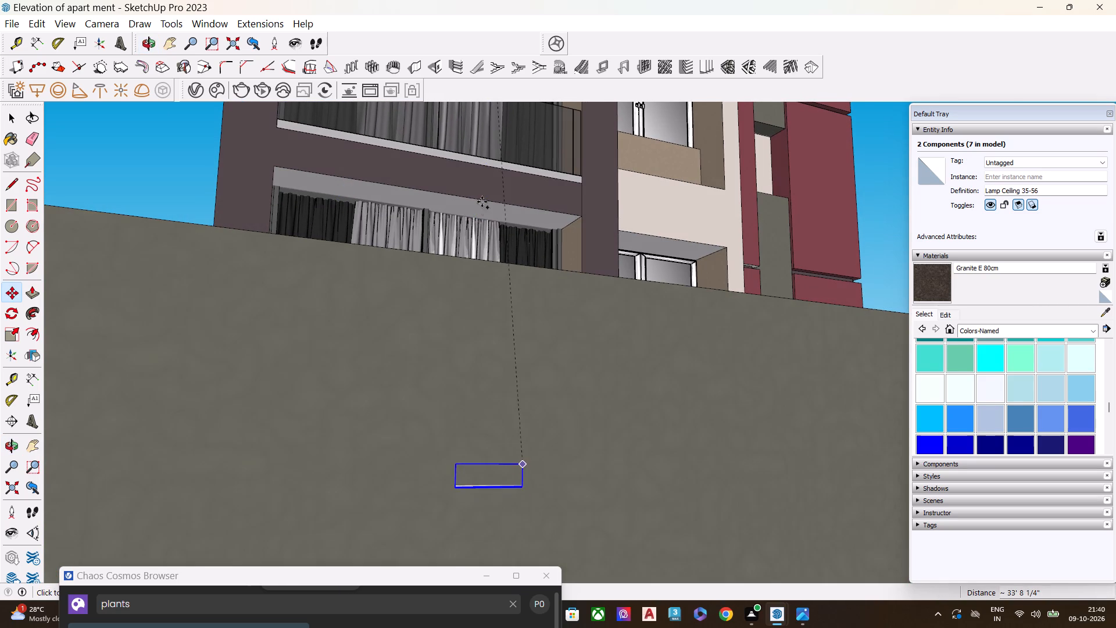
scroll(472, 188, up, 10)
middle_drag(481, 209, 498, 265)
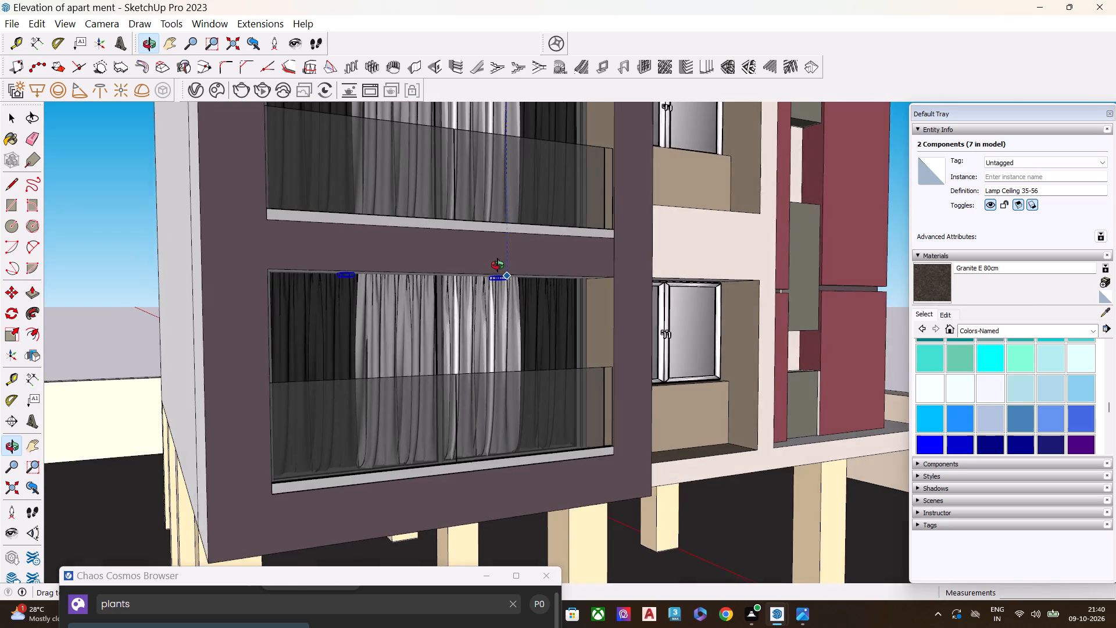
middle_drag(498, 265, 495, 258)
scroll(496, 264, up, 11)
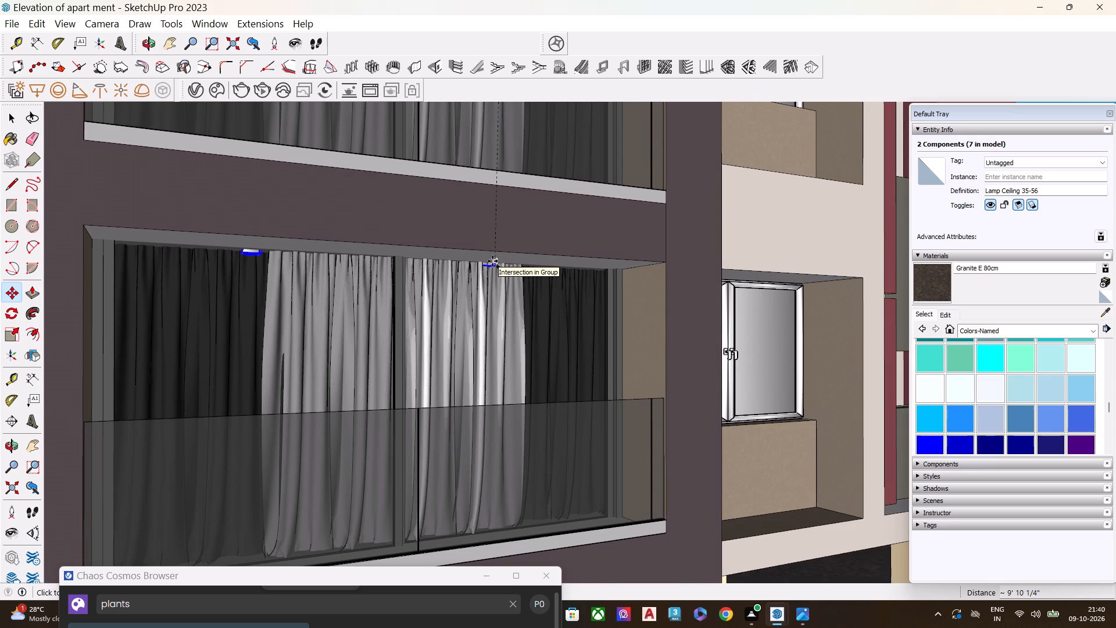
middle_drag(492, 254, 502, 215)
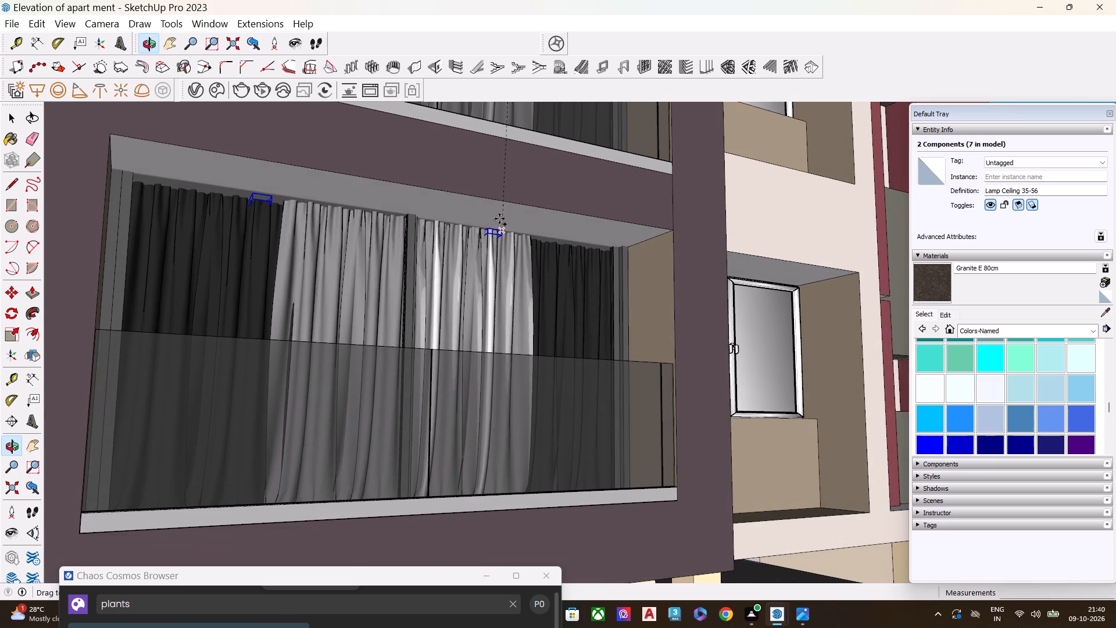
scroll(498, 216, up, 4)
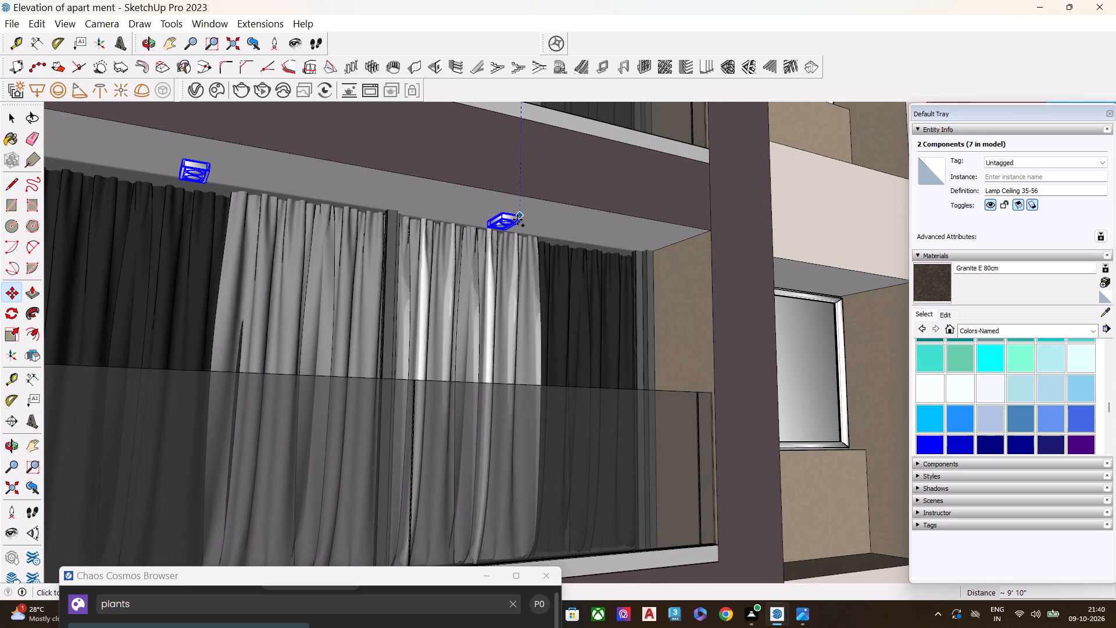
click(517, 215)
key(space)
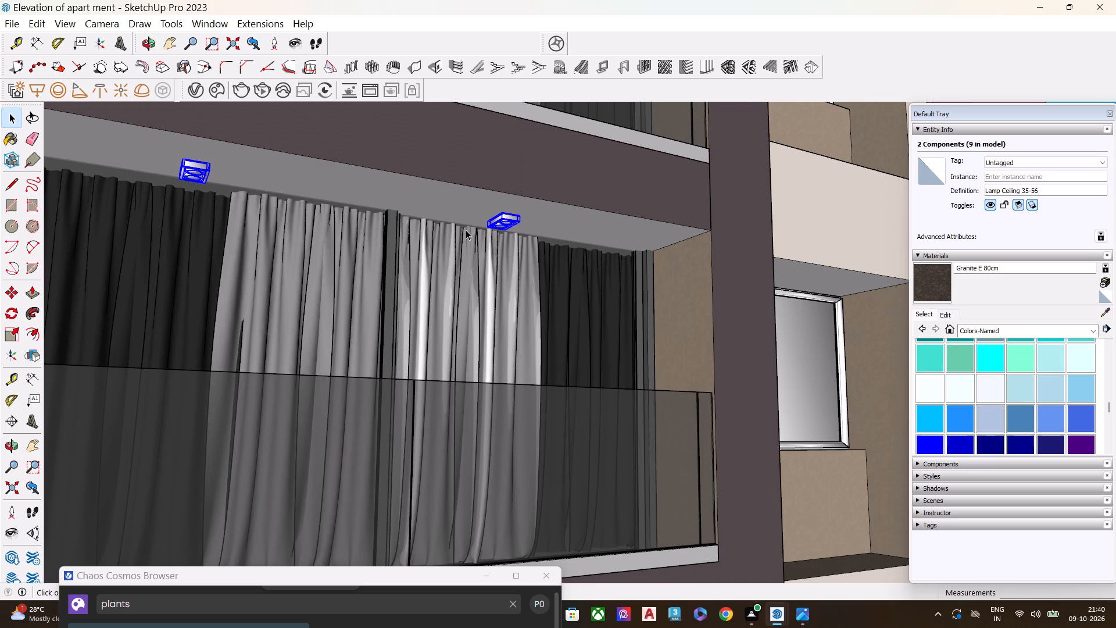
Copy the cylindrical ceiling lamp above the top-floor side window about 16' 7" onto the ceiling above the top-floor window beside the curtained balcony.
scroll(466, 234, down, 9)
scroll(574, 214, down, 1)
key(space)
scroll(458, 244, down, 7)
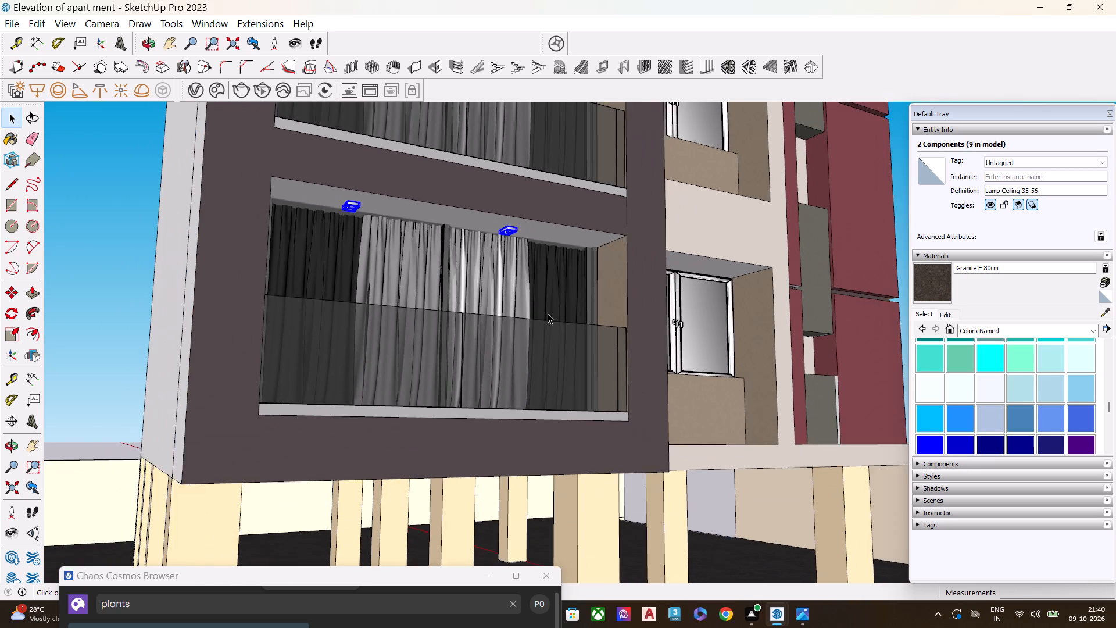
middle_drag(472, 244, 534, 286)
key(space)
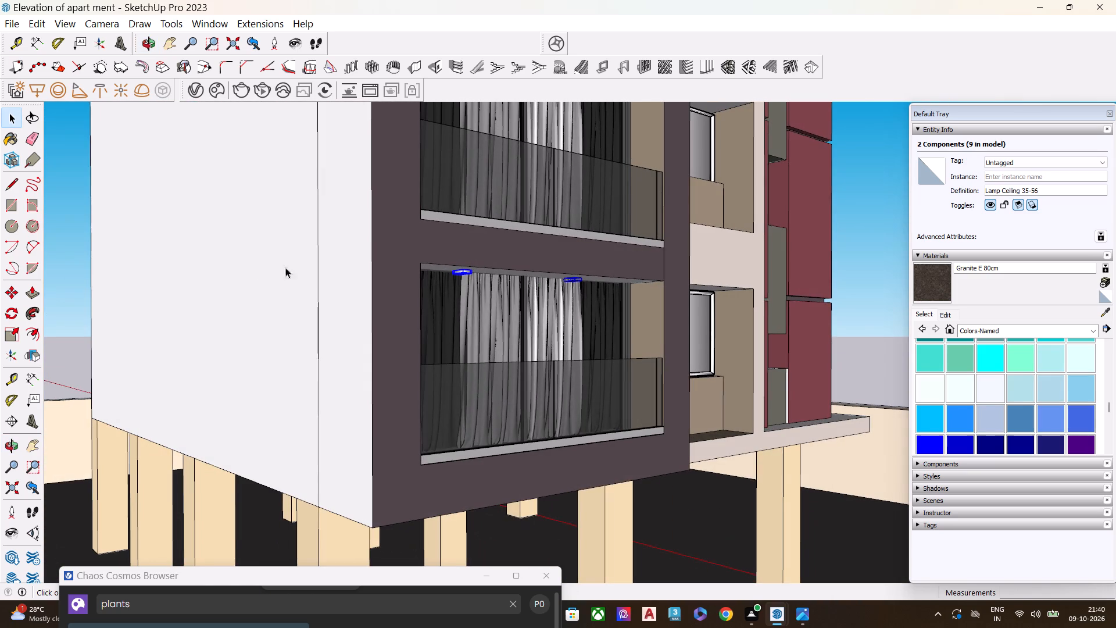
scroll(341, 230, down, 7)
scroll(592, 308, down, 19)
scroll(654, 325, down, 7)
middle_drag(683, 338, 552, 356)
scroll(645, 258, up, 10)
middle_drag(577, 266, 603, 239)
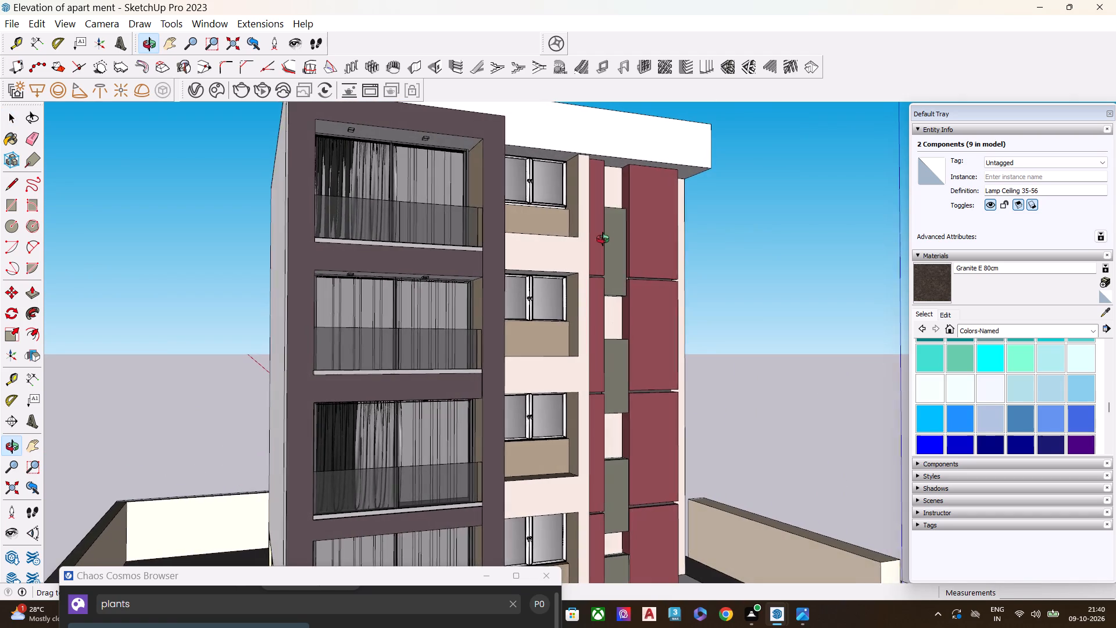
middle_drag(603, 239, 336, 252)
scroll(745, 193, up, 8)
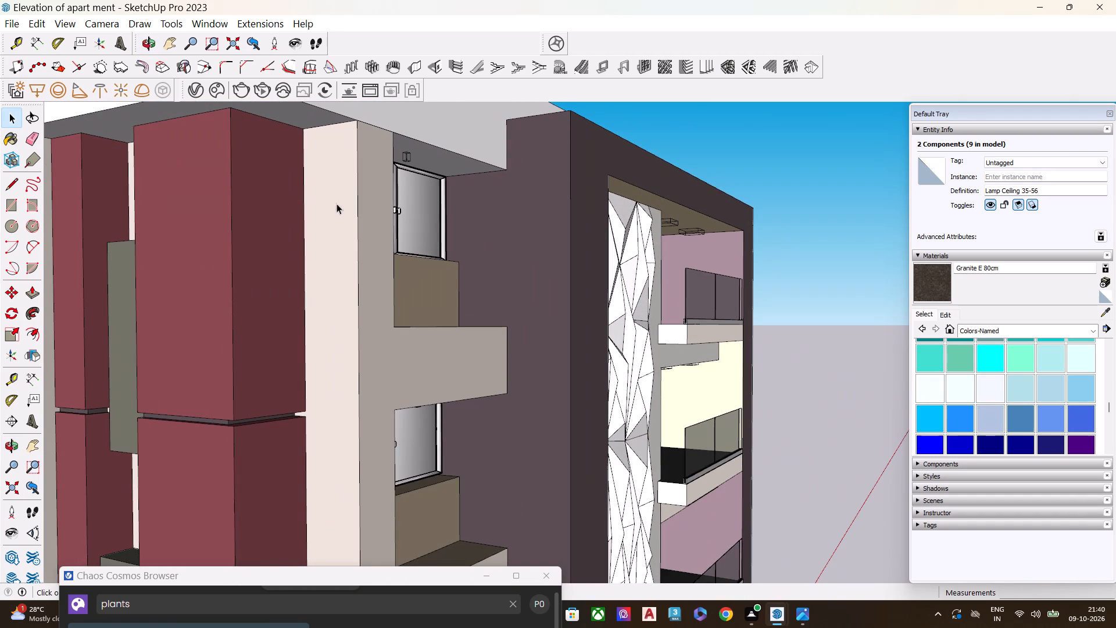
click(410, 159)
key(m)
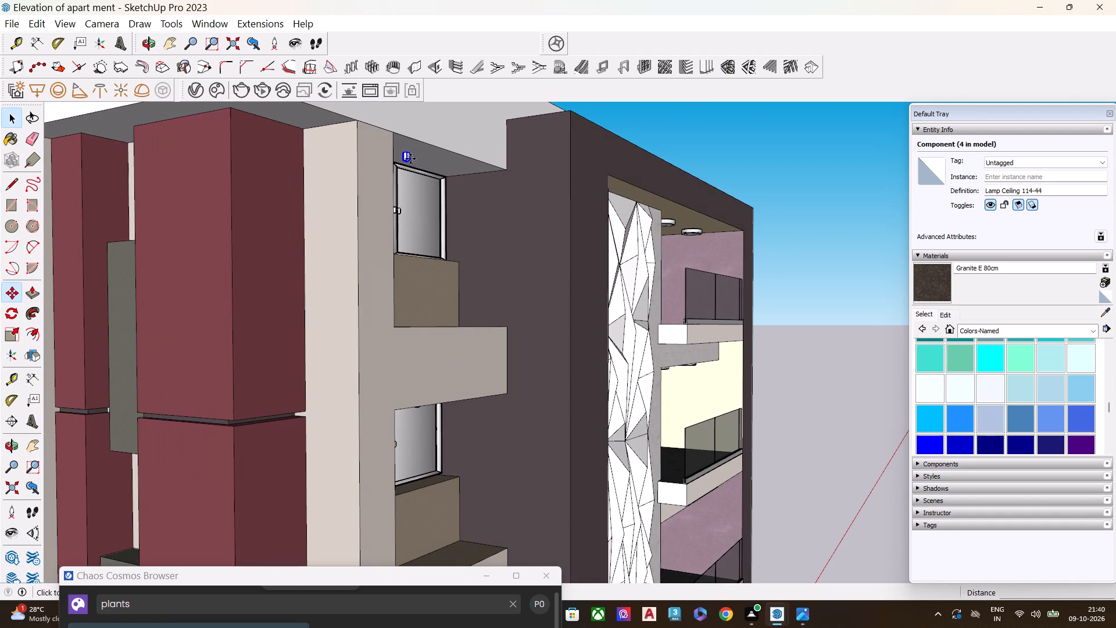
scroll(409, 156, up, 9)
click(410, 150)
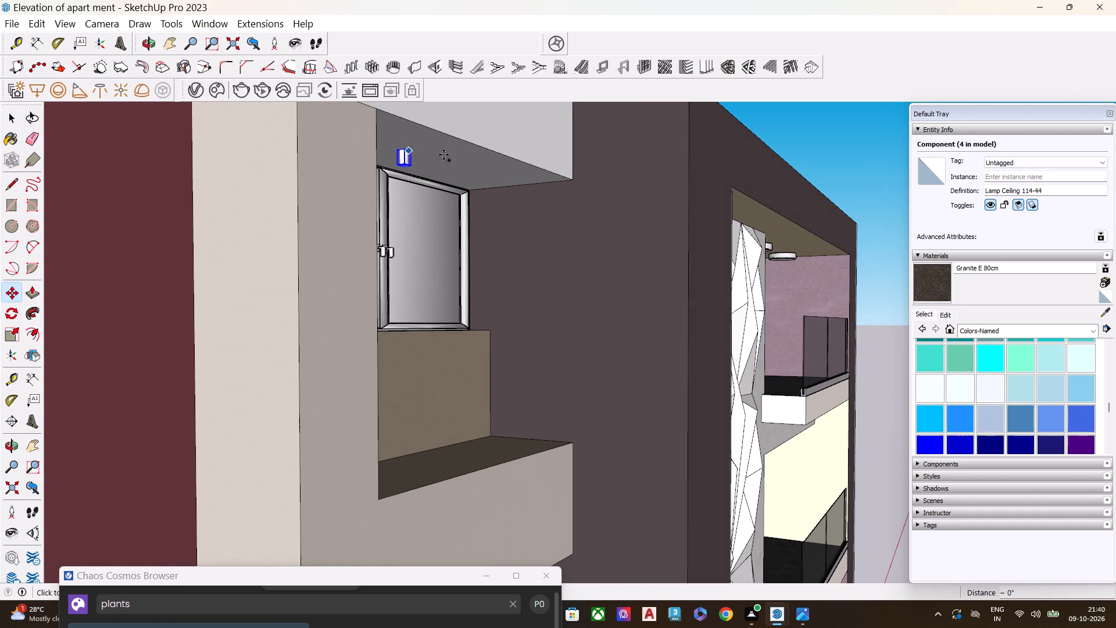
scroll(511, 179, down, 9)
scroll(699, 212, down, 10)
scroll(786, 263, down, 10)
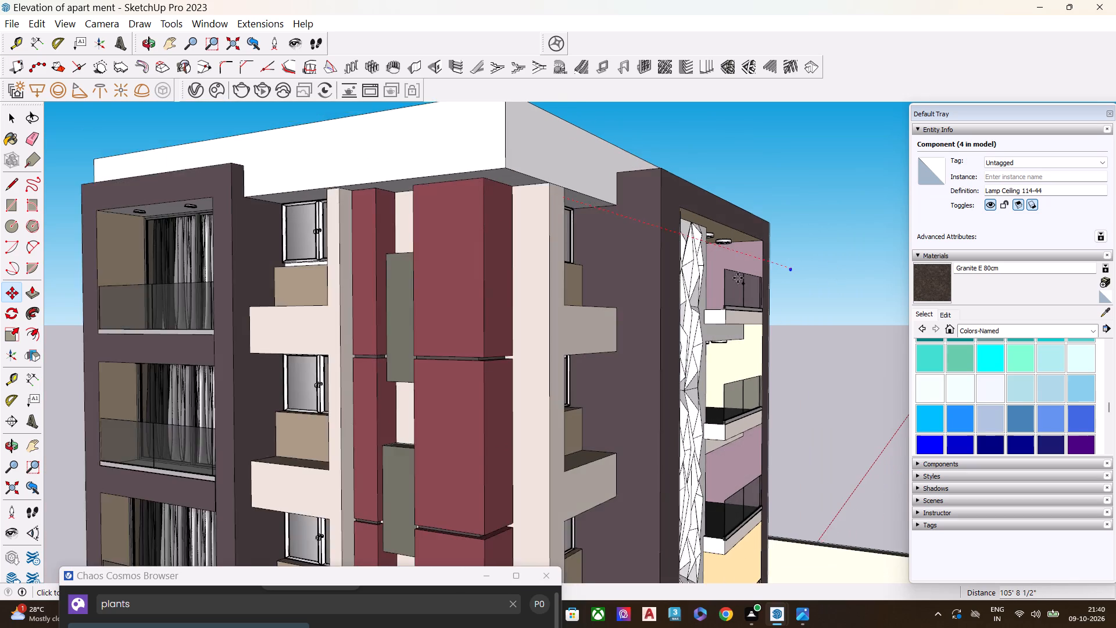
scroll(651, 286, down, 1)
middle_drag(280, 252, 435, 251)
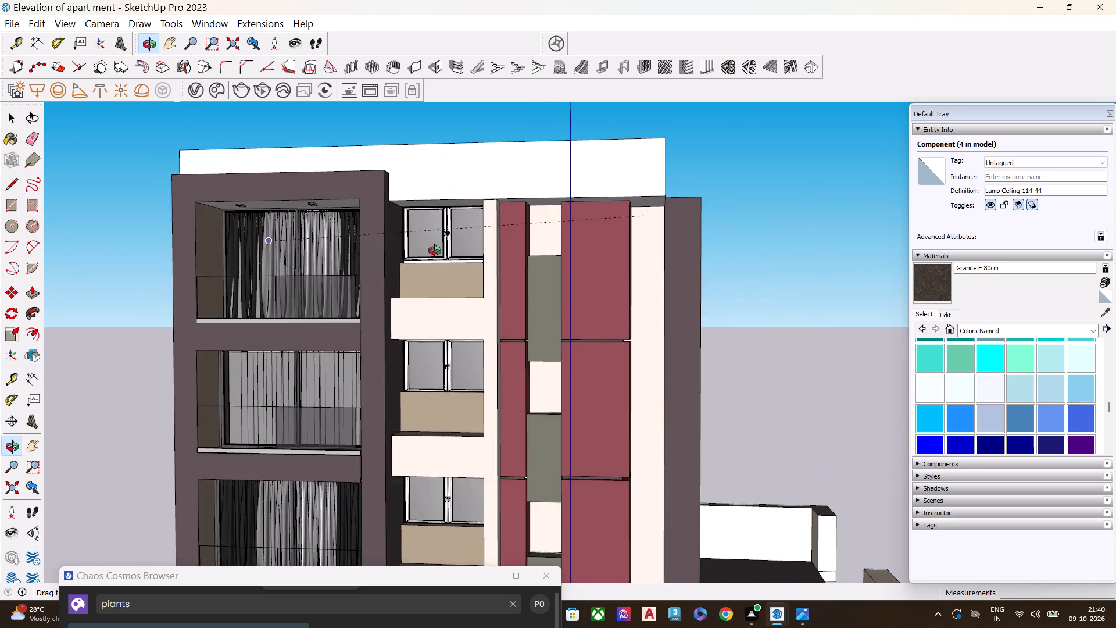
middle_drag(435, 251, 514, 204)
scroll(520, 194, up, 9)
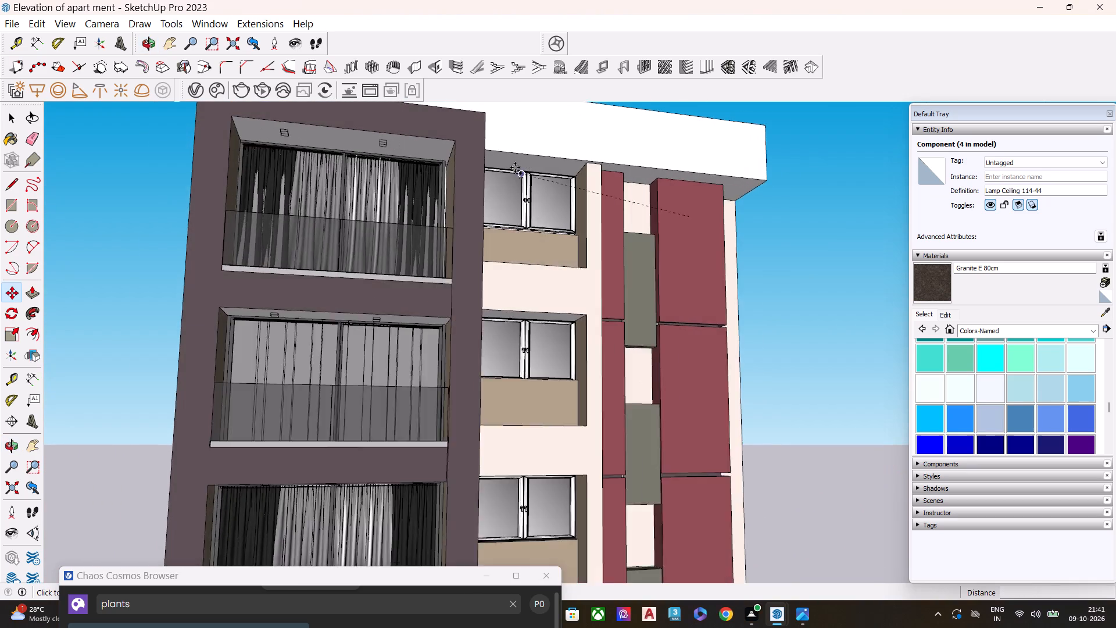
scroll(534, 160, up, 17)
scroll(529, 165, up, 8)
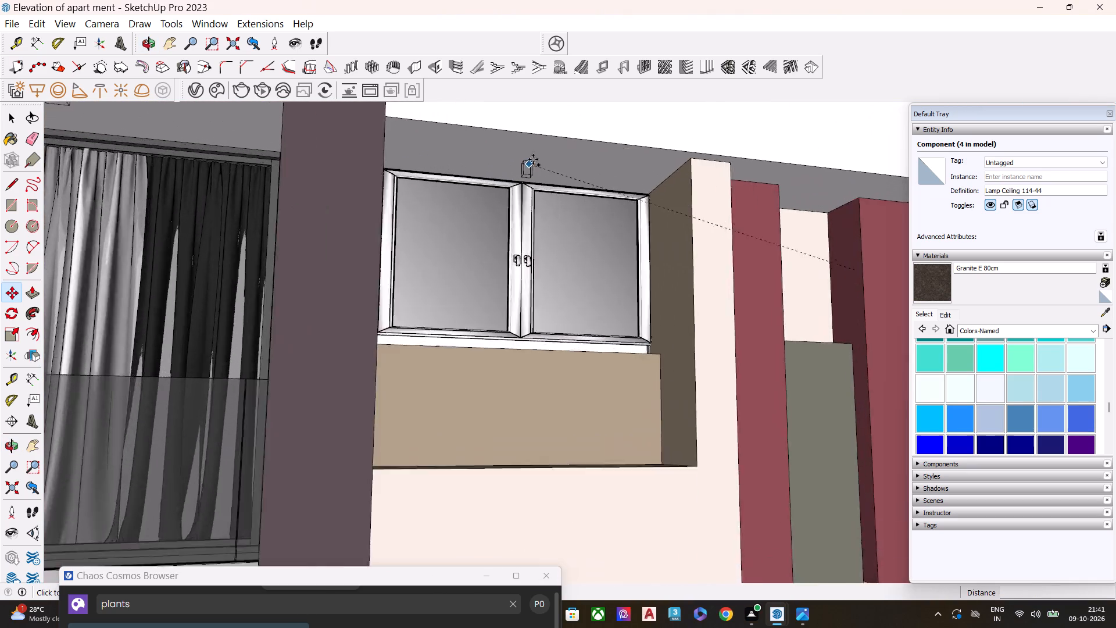
scroll(533, 159, up, 7)
scroll(528, 172, down, 1)
scroll(528, 172, up, 4)
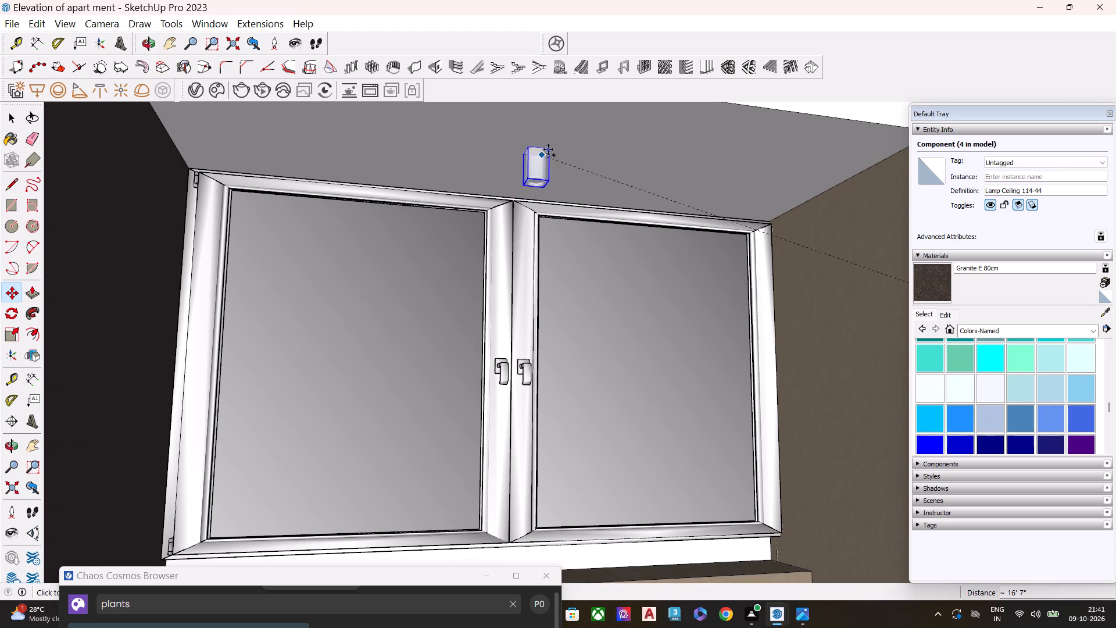
click(548, 149)
Copy the top-floor window's cylindrical lamp about 10' down onto the recess ceiling above the window one floor below.
click(557, 144)
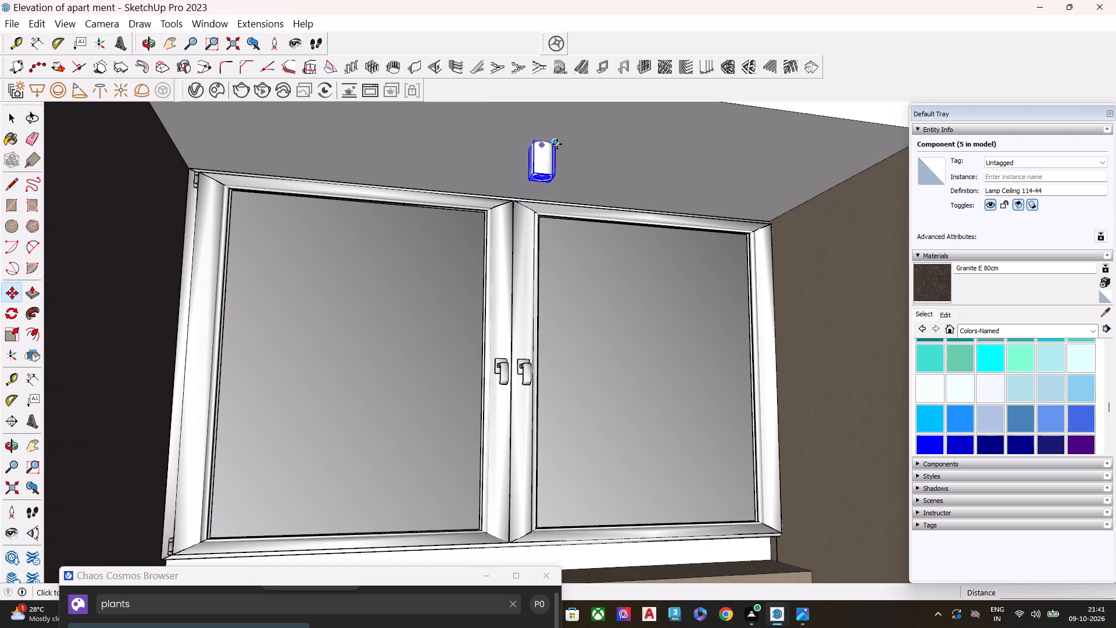
scroll(377, 197, down, 8)
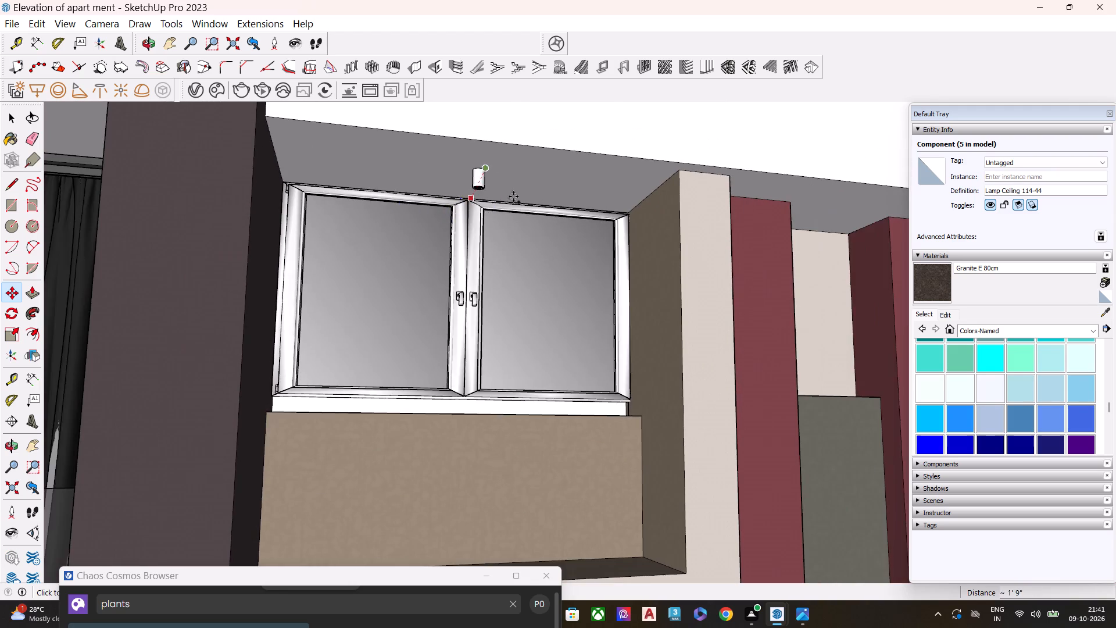
scroll(547, 188, down, 10)
scroll(517, 261, down, 8)
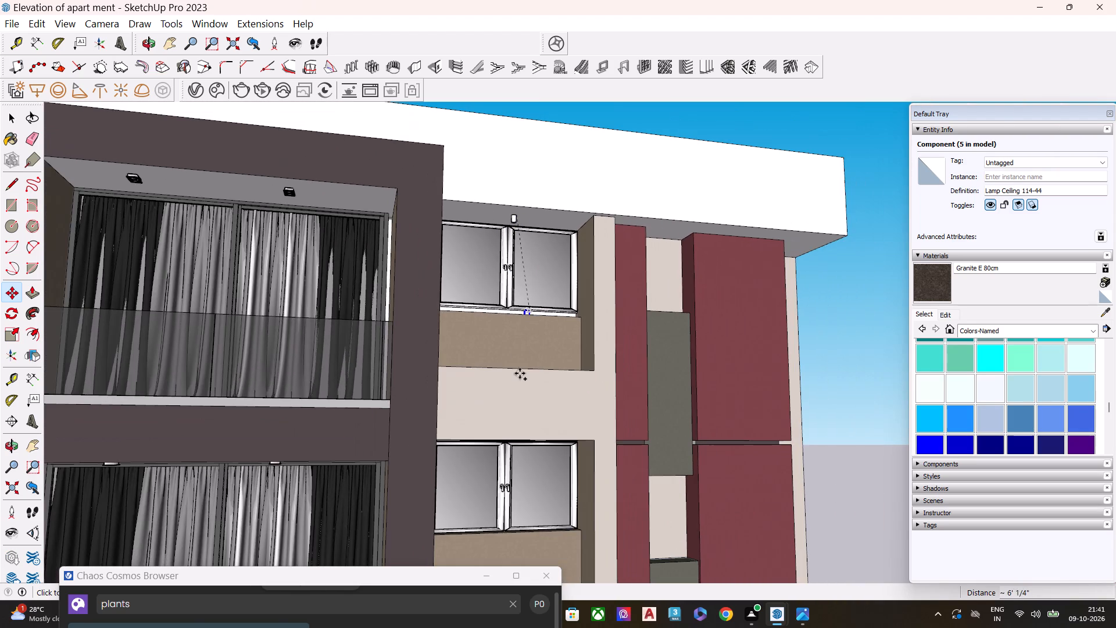
scroll(520, 387, down, 3)
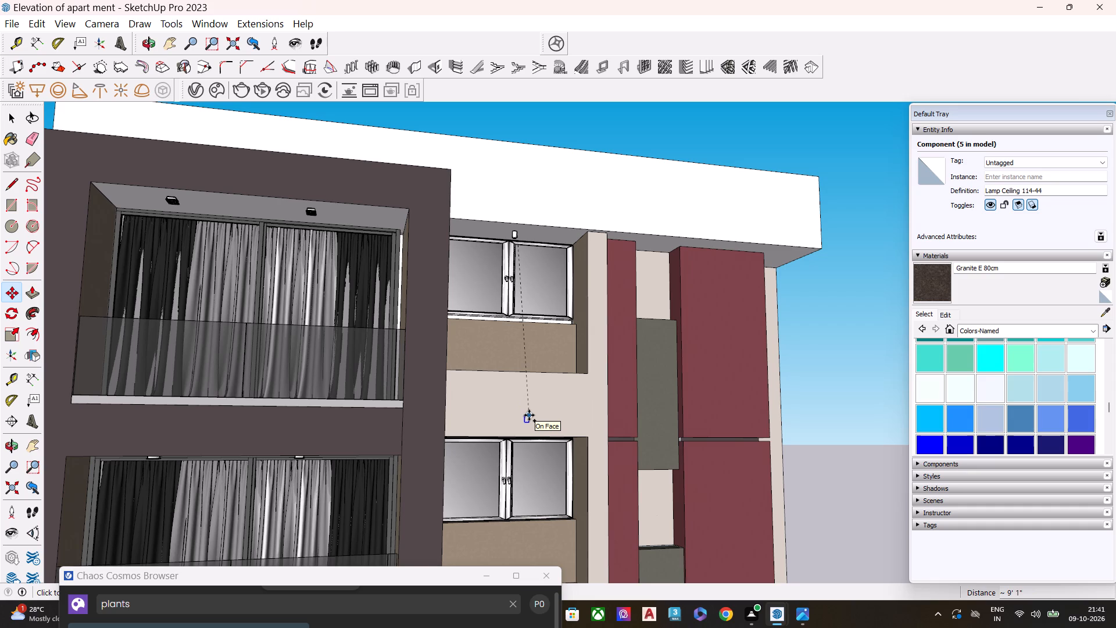
scroll(521, 422, down, 3)
middle_drag(527, 461, 568, 448)
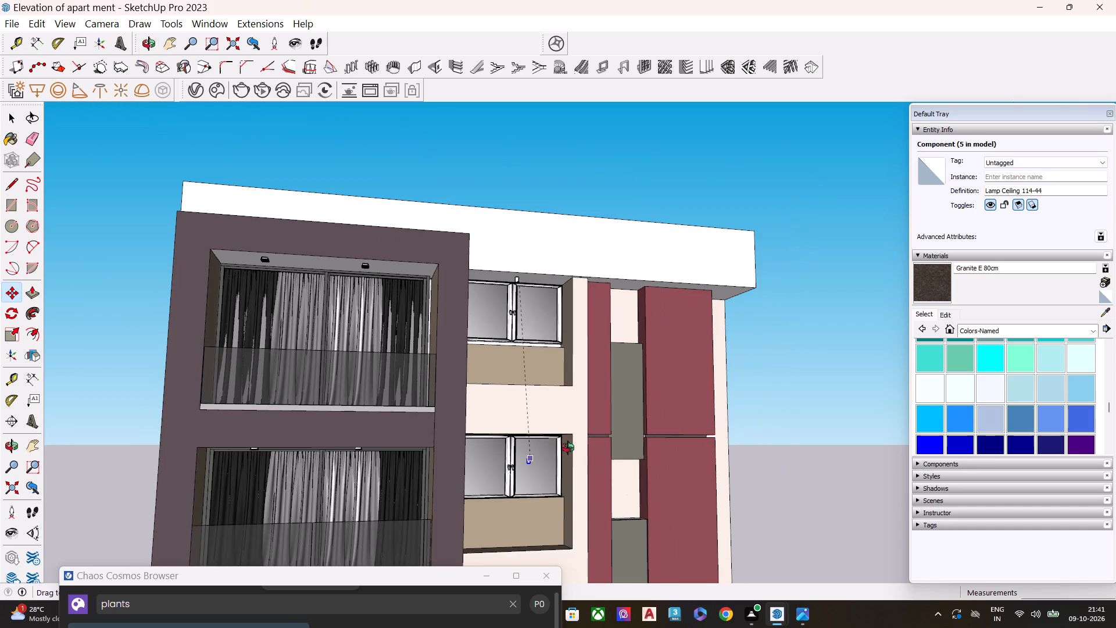
middle_drag(568, 448, 613, 463)
scroll(592, 466, up, 11)
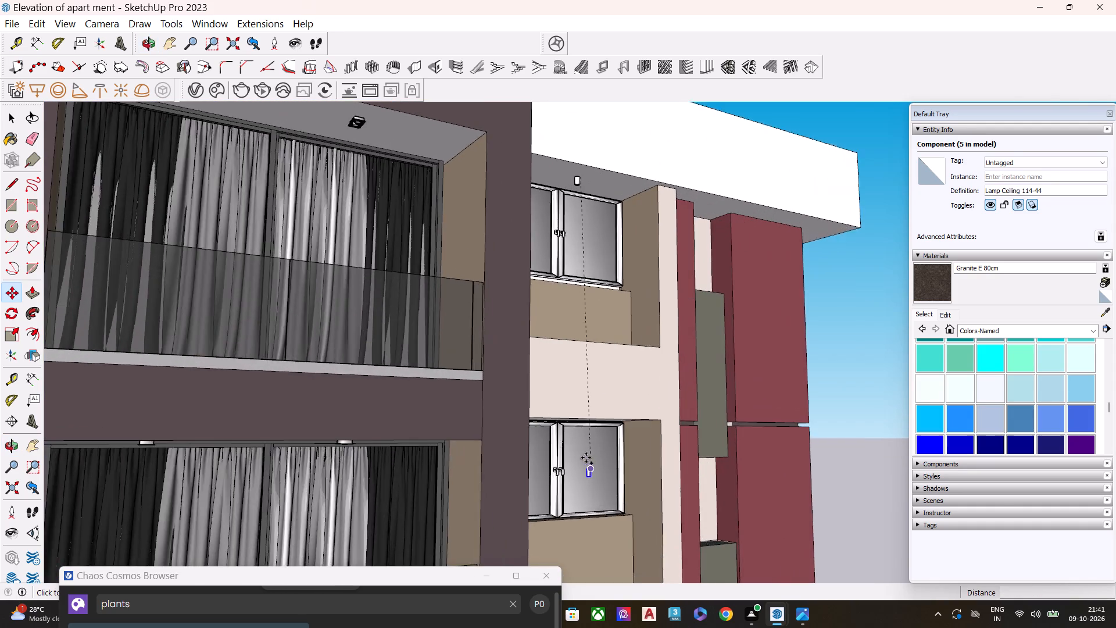
middle_drag(572, 432, 582, 386)
scroll(582, 386, up, 9)
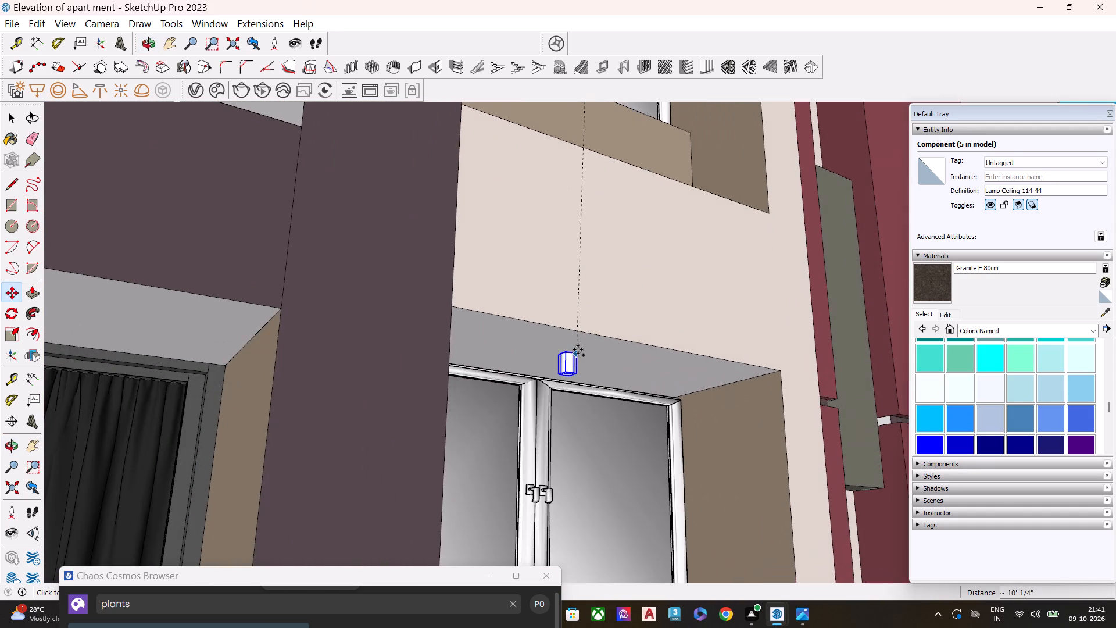
scroll(579, 354, up, 5)
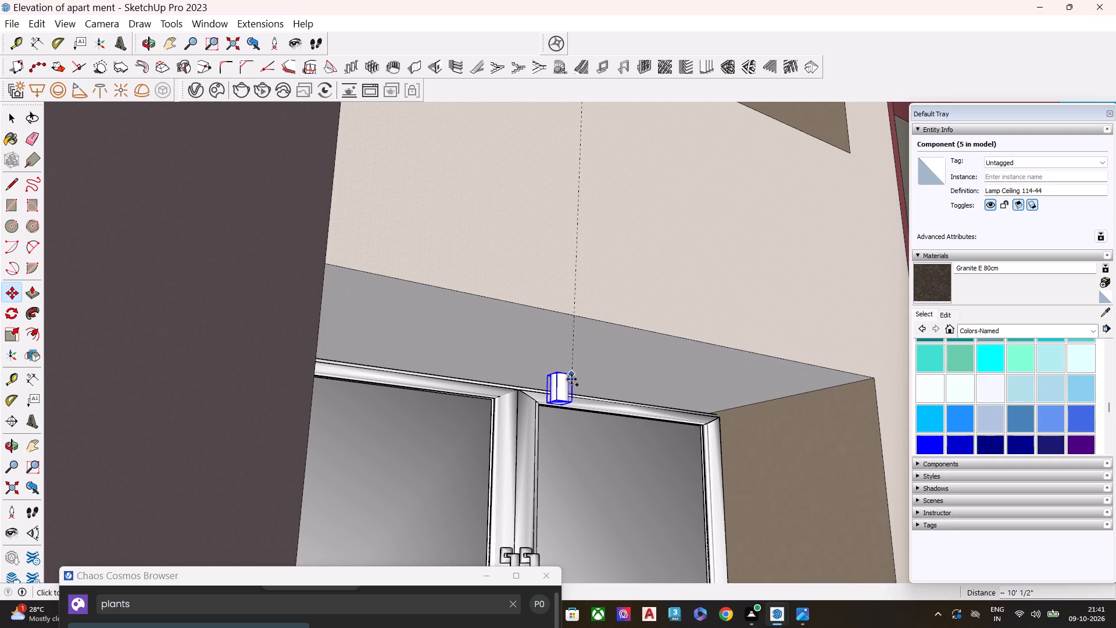
scroll(572, 345, up, 9)
middle_drag(588, 324, 591, 323)
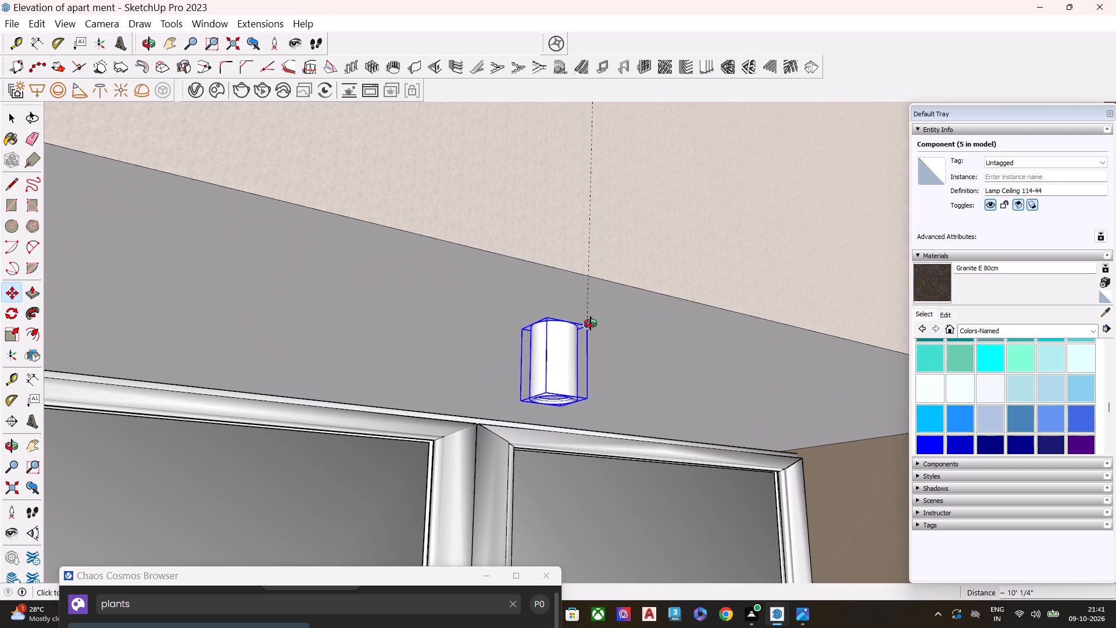
middle_drag(591, 323, 674, 309)
middle_drag(711, 341, 593, 362)
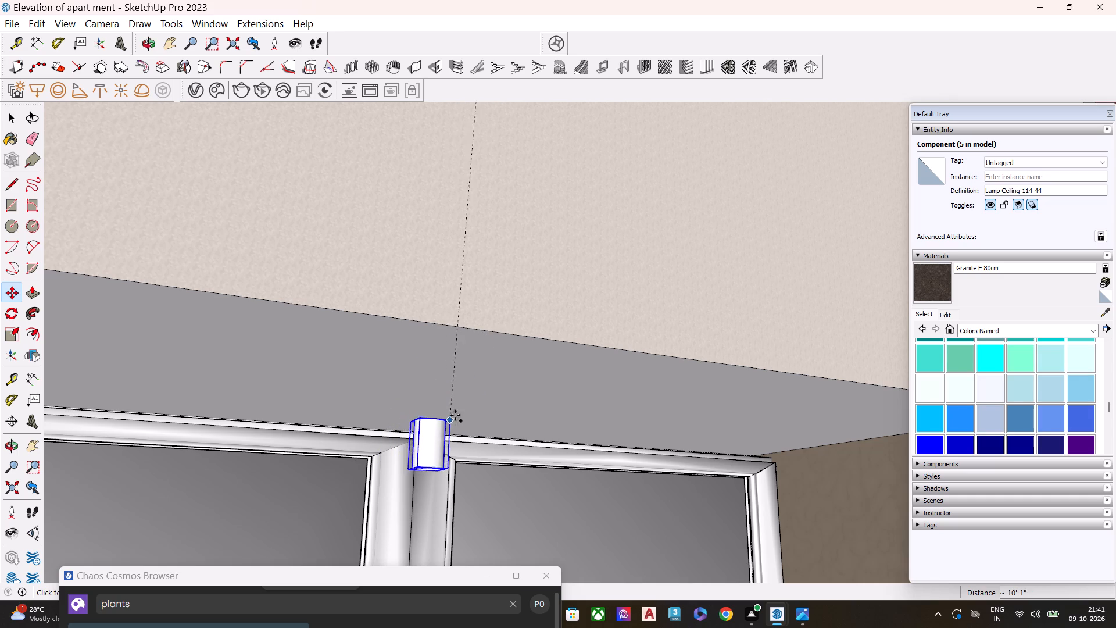
click(469, 380)
Copy the second-from-top window's cylindrical lamp about 10' straight down onto the recess ceiling above the third window from the top.
middle_drag(507, 362, 506, 370)
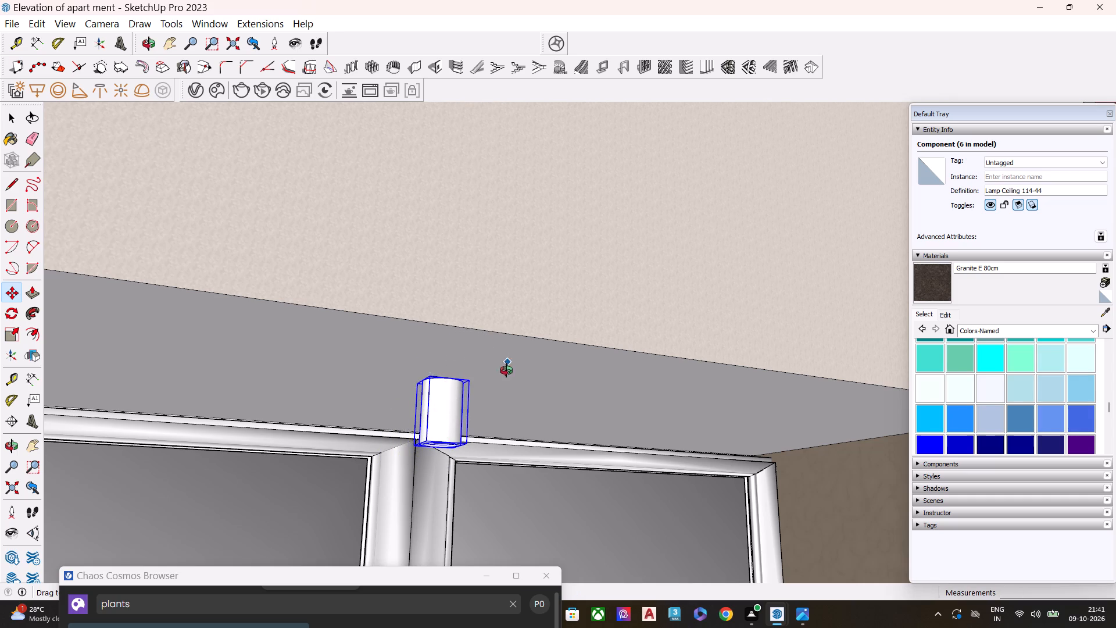
middle_drag(506, 370, 393, 373)
scroll(393, 390, up, 4)
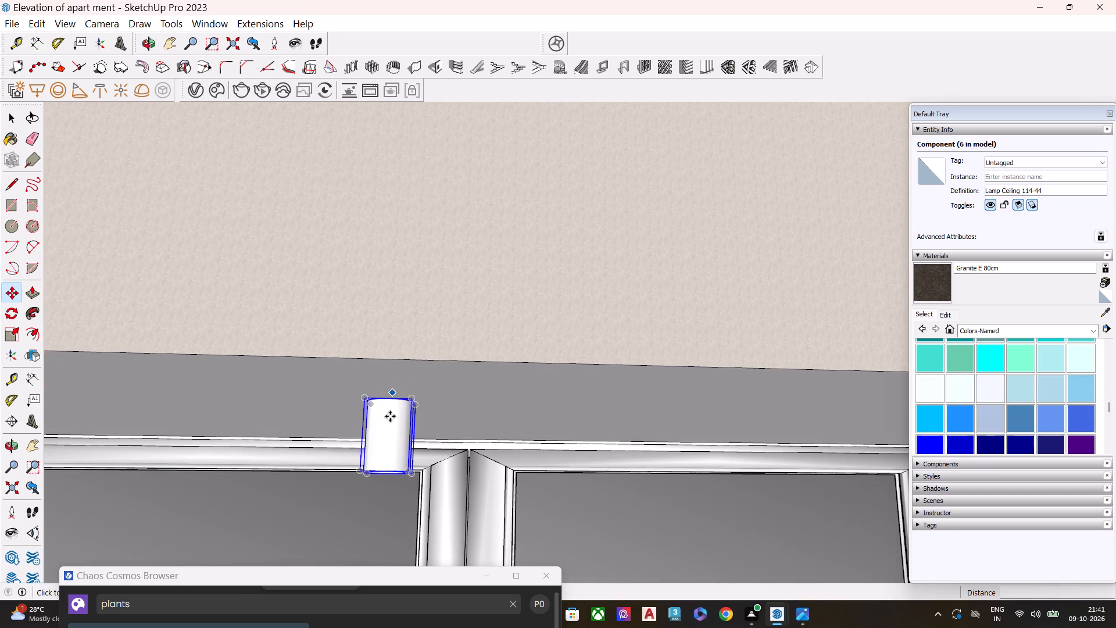
scroll(390, 416, up, 2)
key(m)
scroll(419, 401, up, 4)
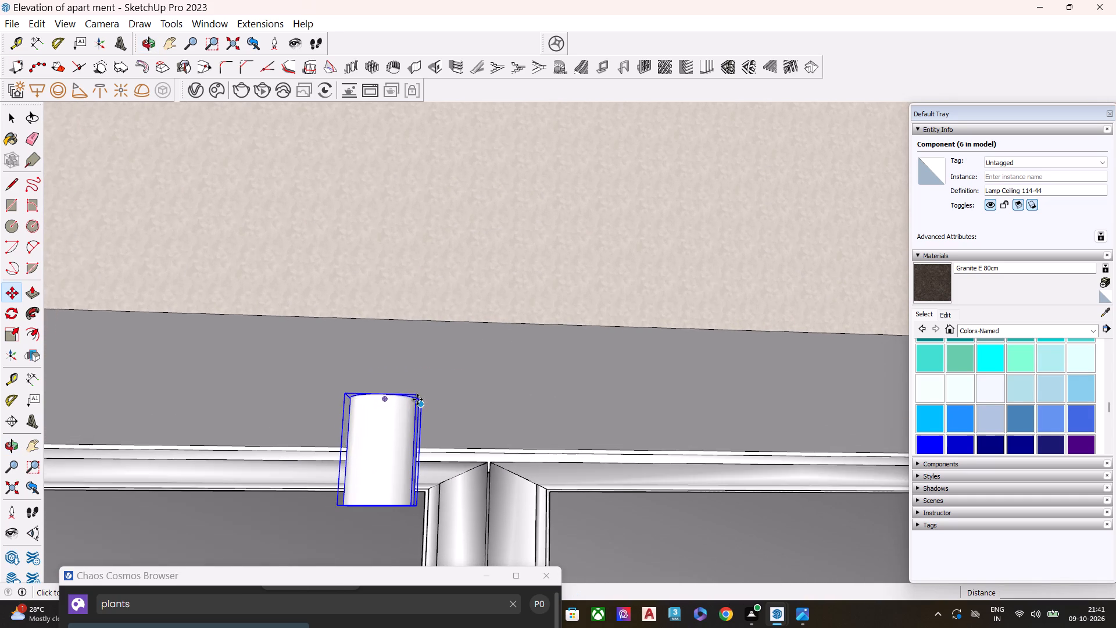
click(415, 394)
scroll(341, 358, down, 3)
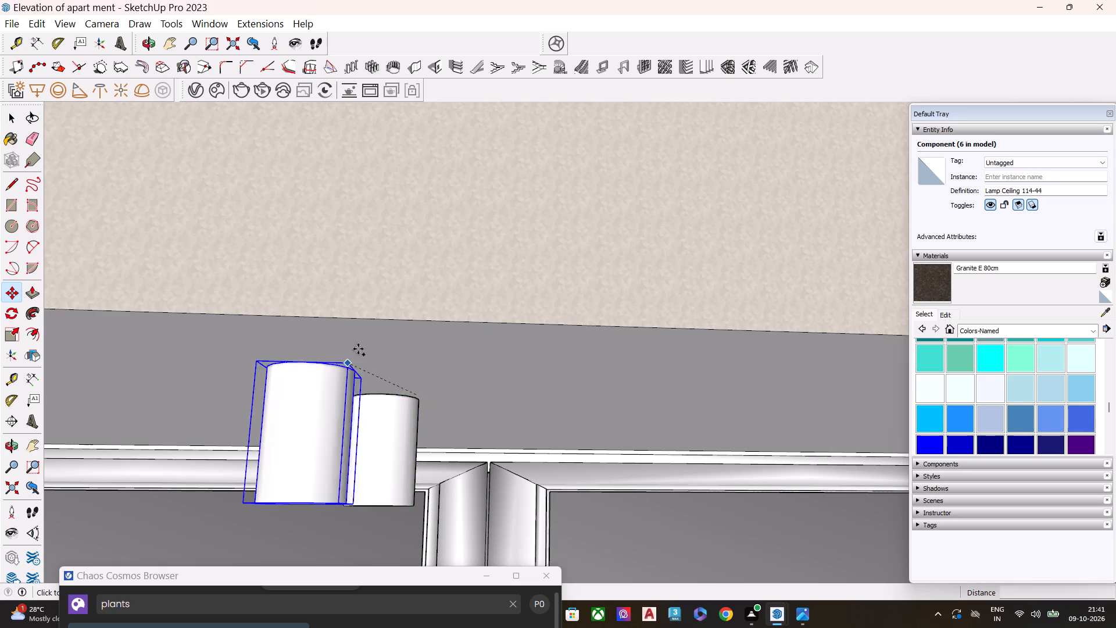
scroll(358, 349, down, 5)
scroll(560, 361, down, 19)
scroll(522, 381, down, 6)
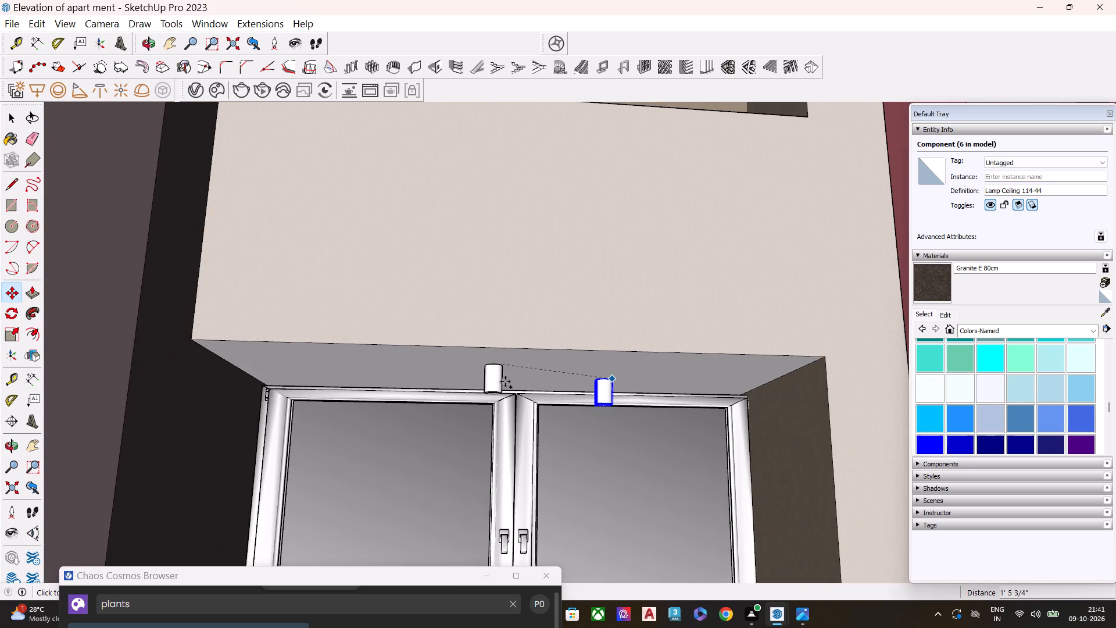
scroll(505, 381, down, 9)
scroll(534, 384, up, 1)
scroll(534, 384, down, 15)
scroll(527, 395, down, 12)
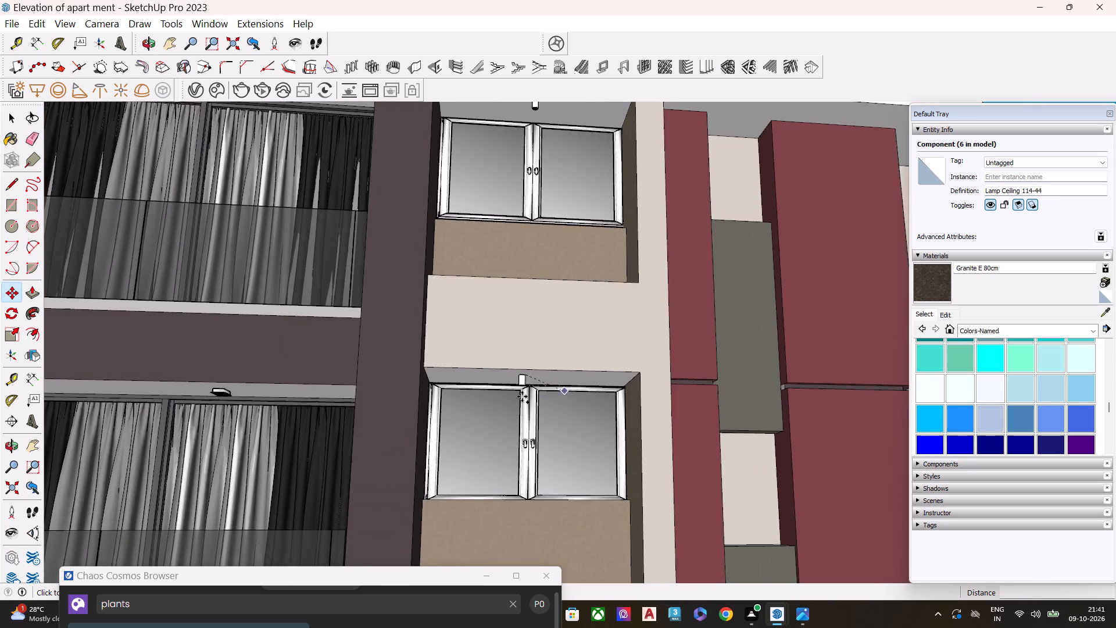
scroll(563, 369, down, 20)
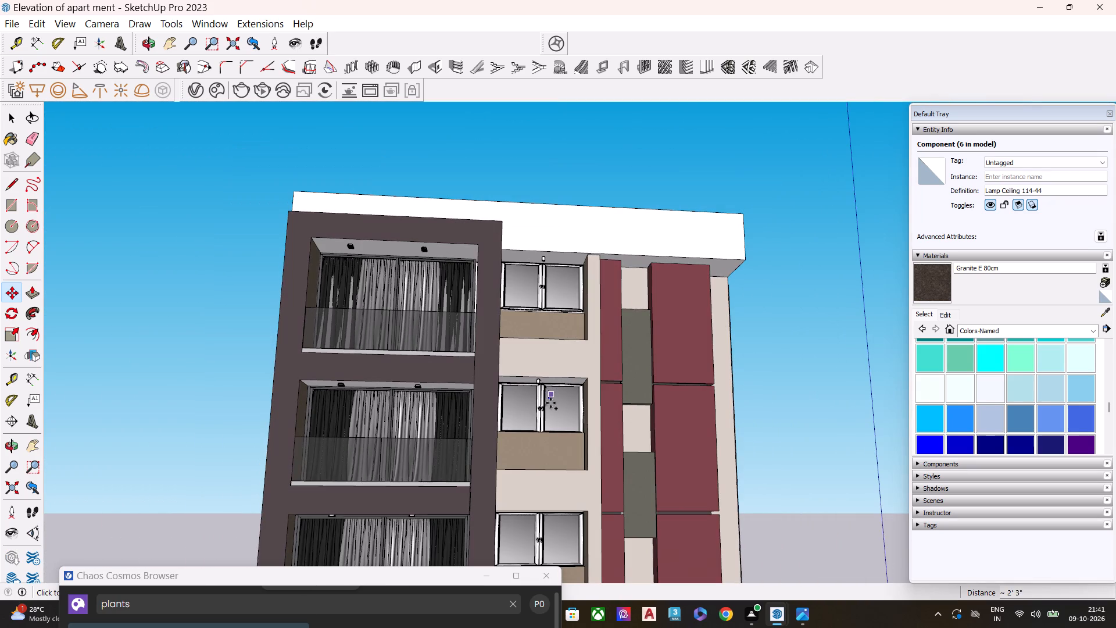
scroll(530, 430, down, 5)
middle_drag(551, 498, 676, 473)
scroll(650, 456, up, 1)
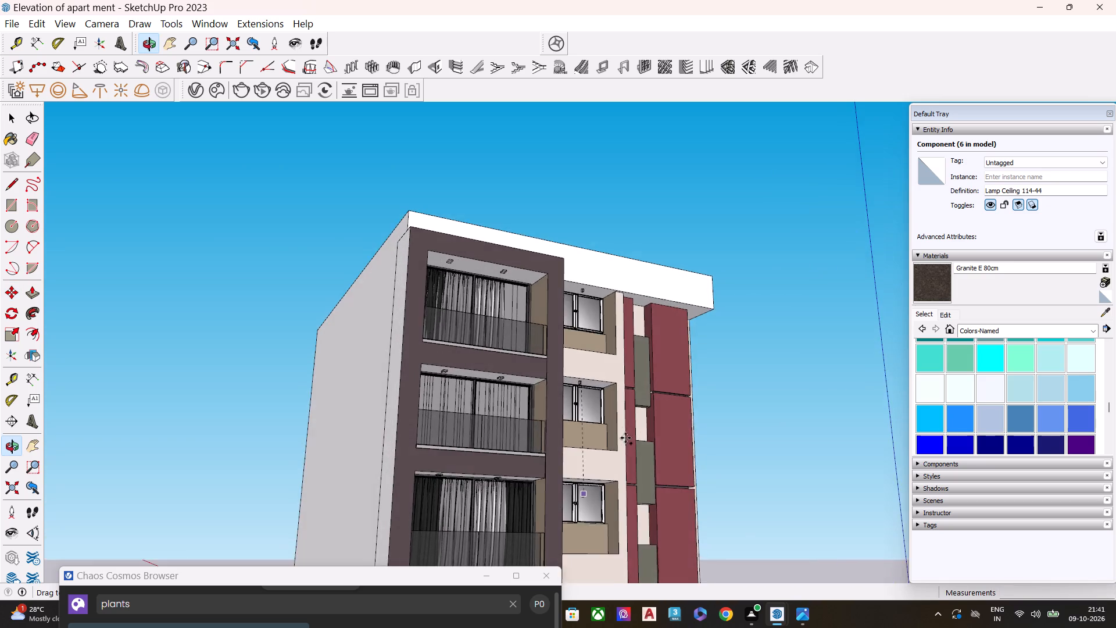
scroll(623, 433, down, 8)
middle_drag(635, 483, 597, 533)
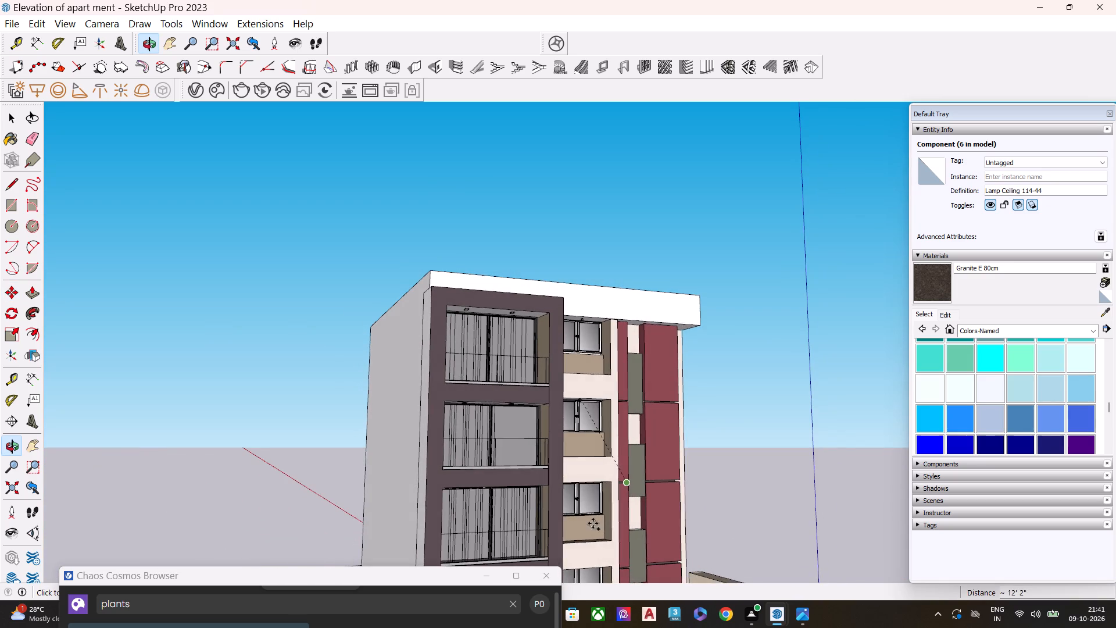
scroll(591, 521, up, 14)
scroll(581, 498, down, 1)
scroll(580, 498, up, 12)
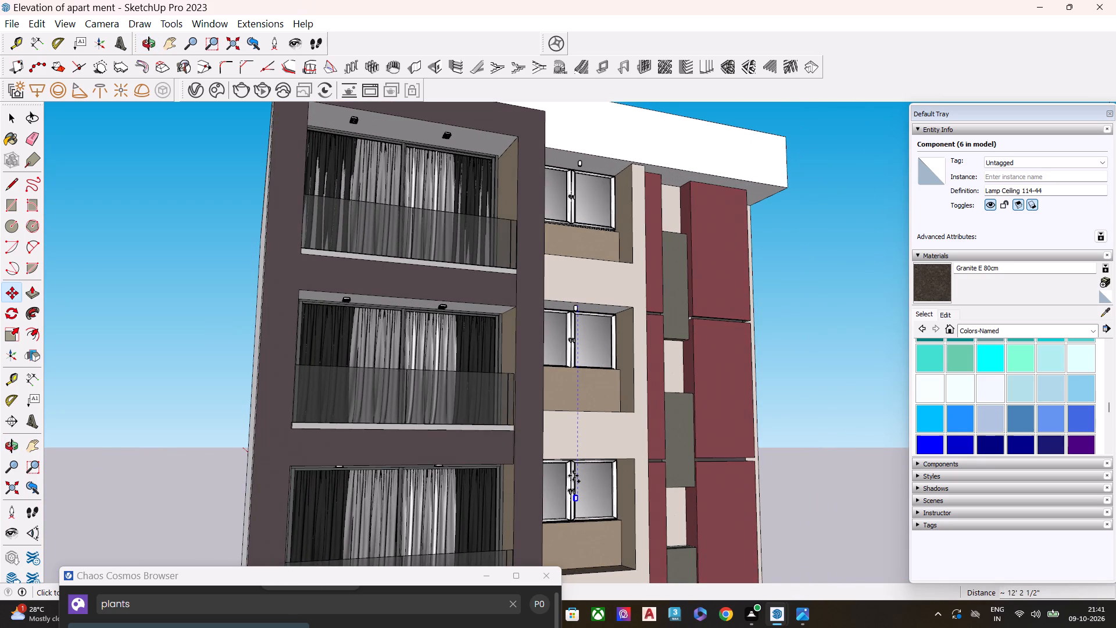
scroll(573, 476, up, 2)
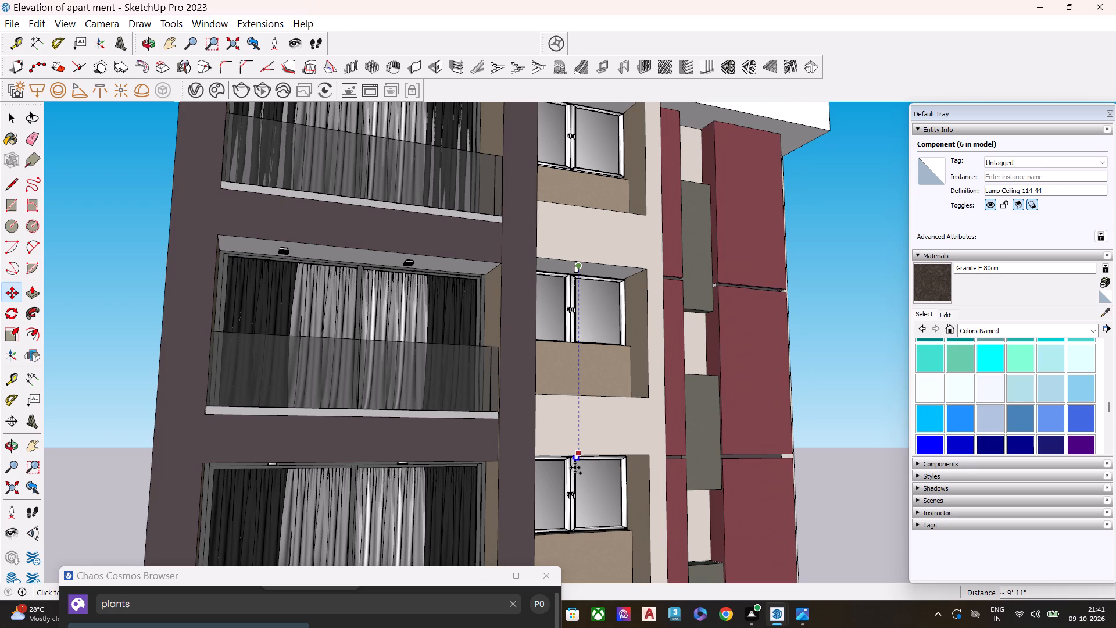
scroll(575, 468, up, 10)
scroll(575, 468, up, 11)
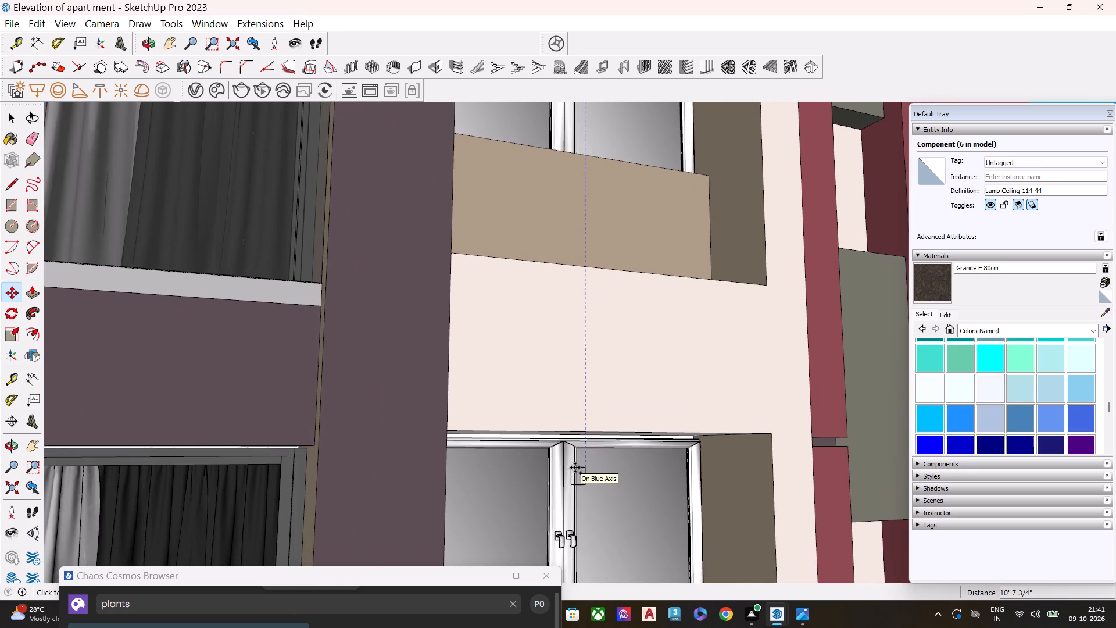
scroll(574, 465, up, 8)
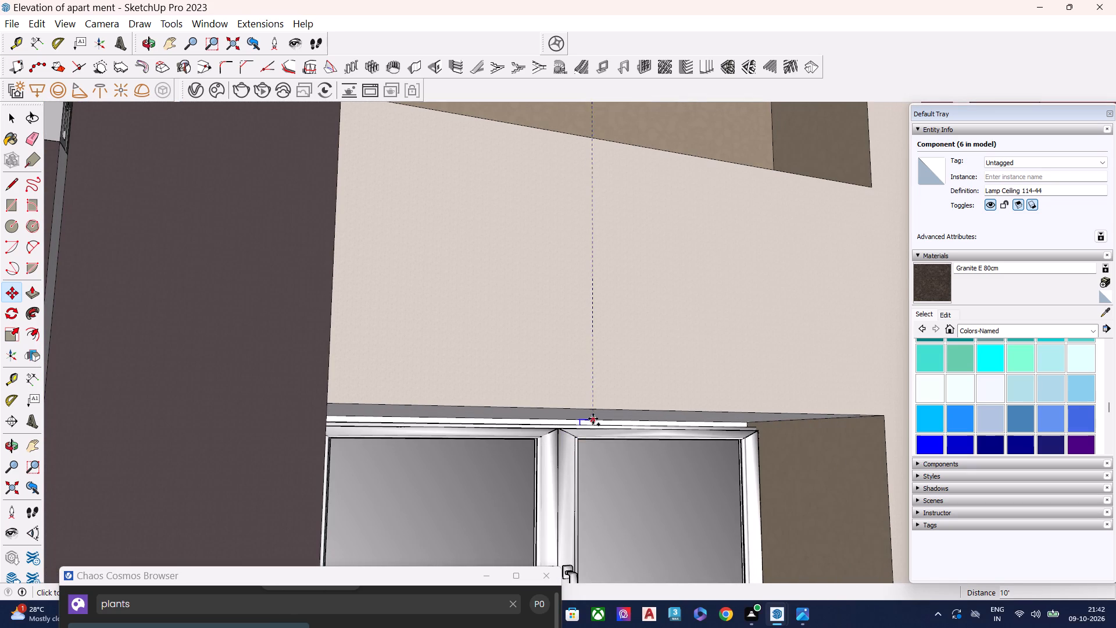
click(593, 419)
Copy the third window's cylindrical lamp about 10' straight down onto the recess ceiling above the lowest window, and clear the selection.
scroll(498, 433, down, 5)
scroll(567, 426, up, 2)
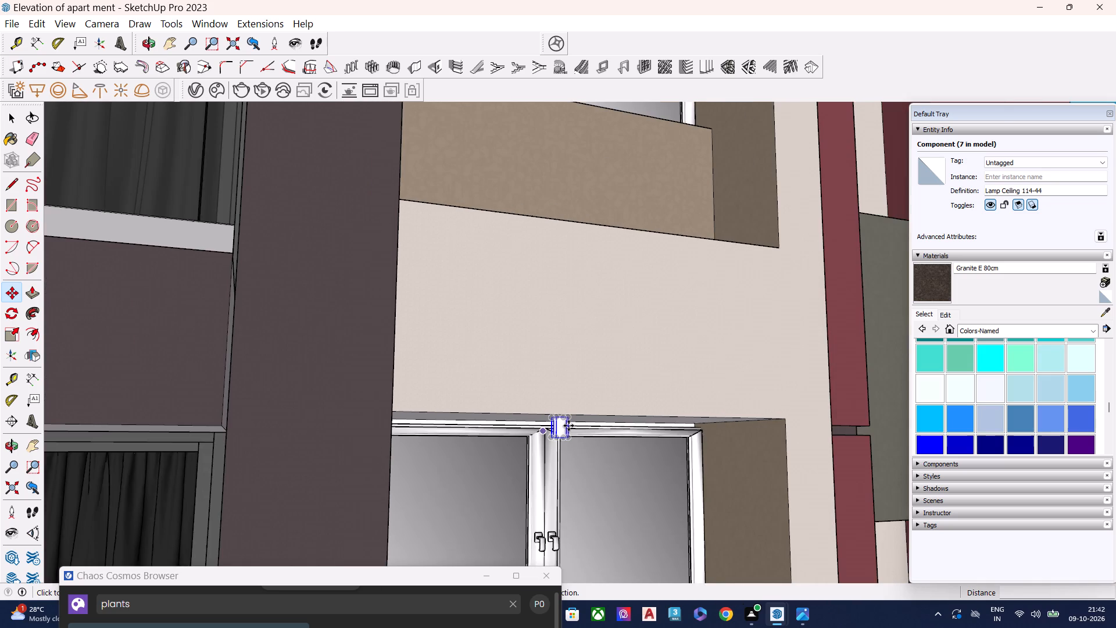
scroll(568, 426, up, 18)
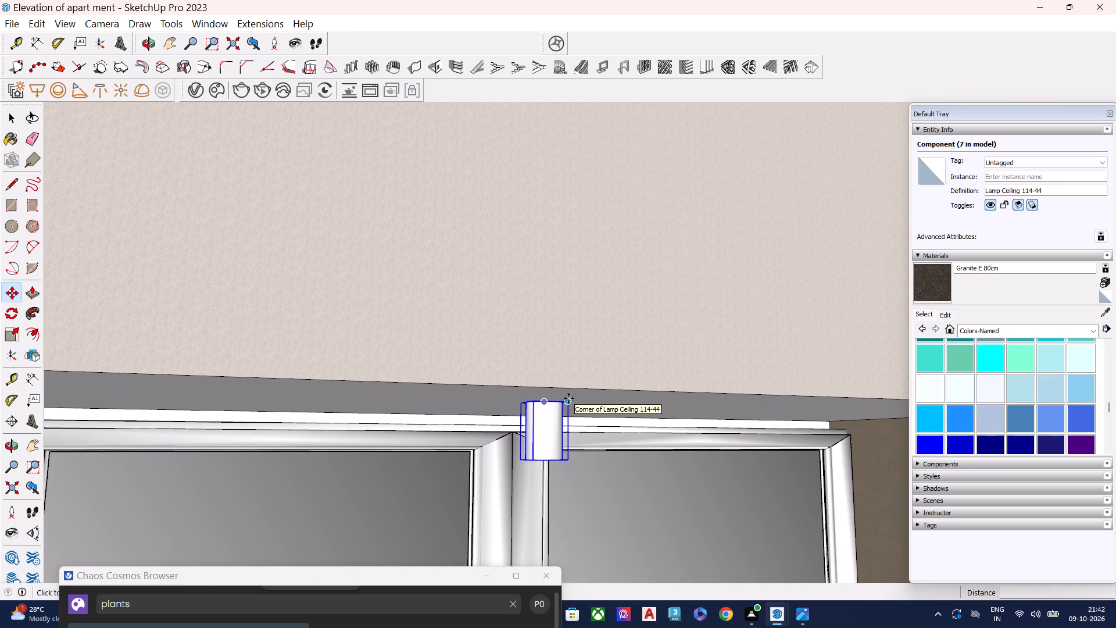
click(568, 402)
scroll(455, 411, down, 9)
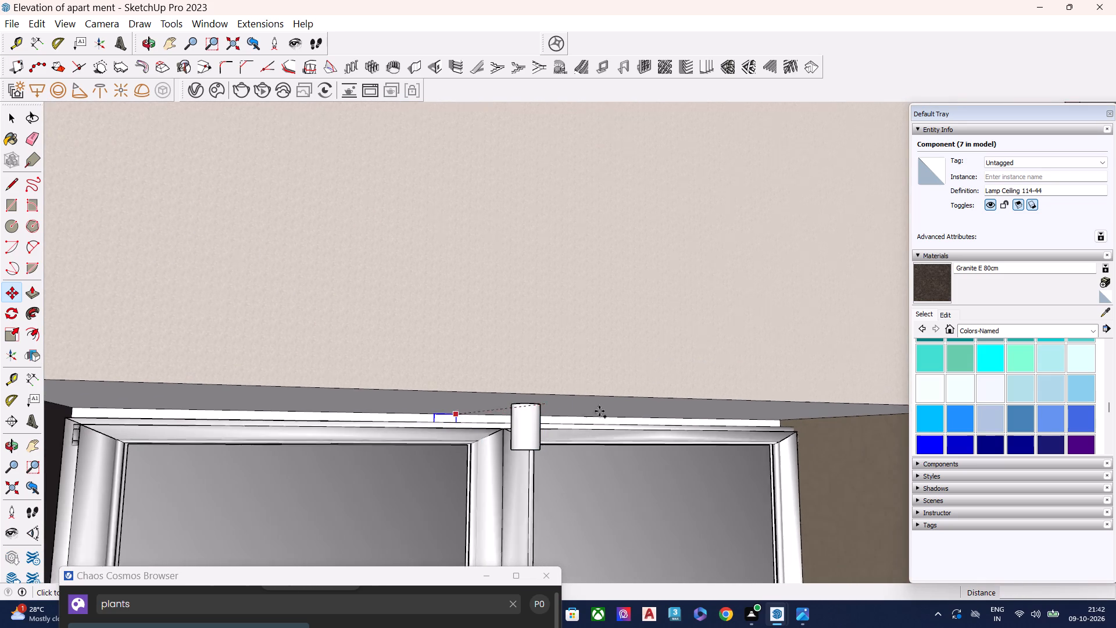
scroll(651, 374, down, 10)
middle_drag(543, 415, 662, 438)
scroll(652, 358, down, 9)
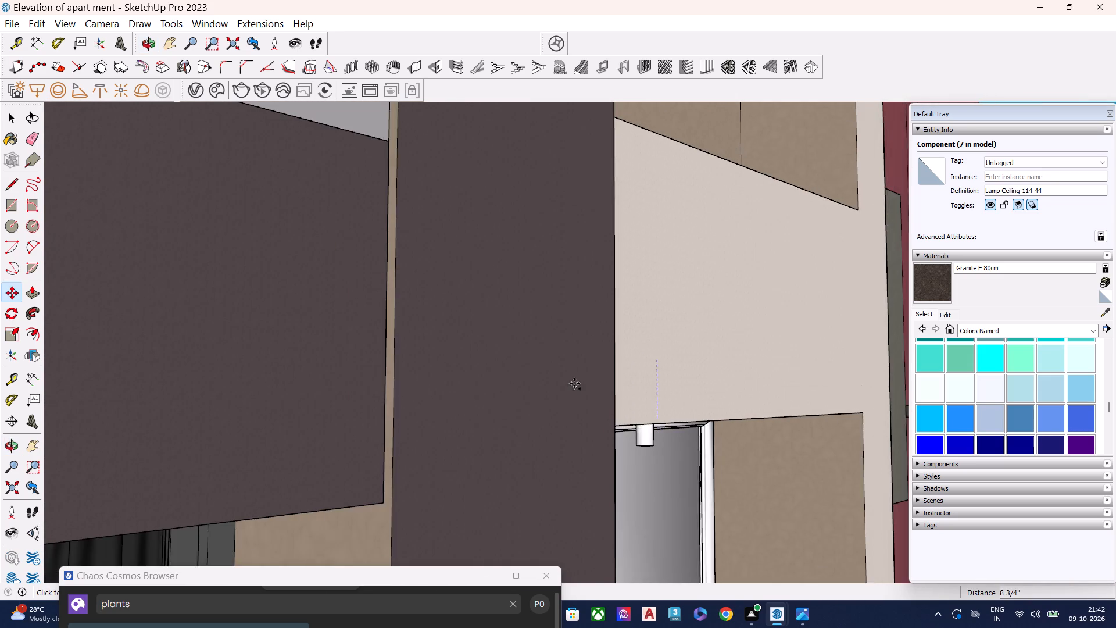
scroll(489, 392, down, 6)
scroll(484, 395, up, 1)
scroll(484, 395, down, 4)
scroll(575, 391, down, 11)
scroll(580, 414, down, 10)
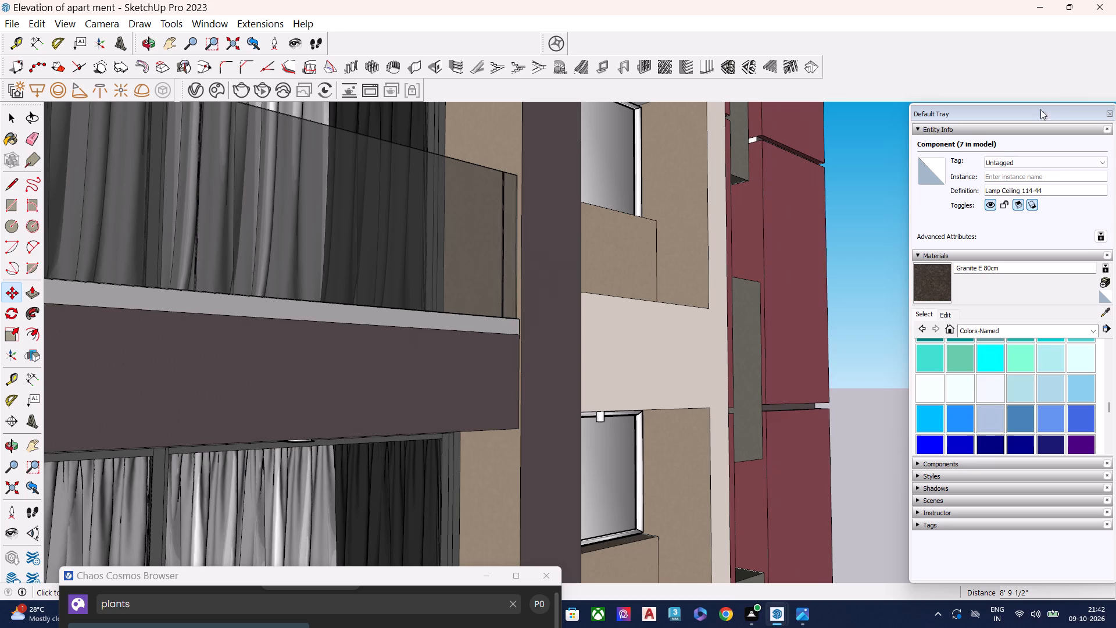
scroll(719, 168, down, 4)
scroll(634, 288, down, 12)
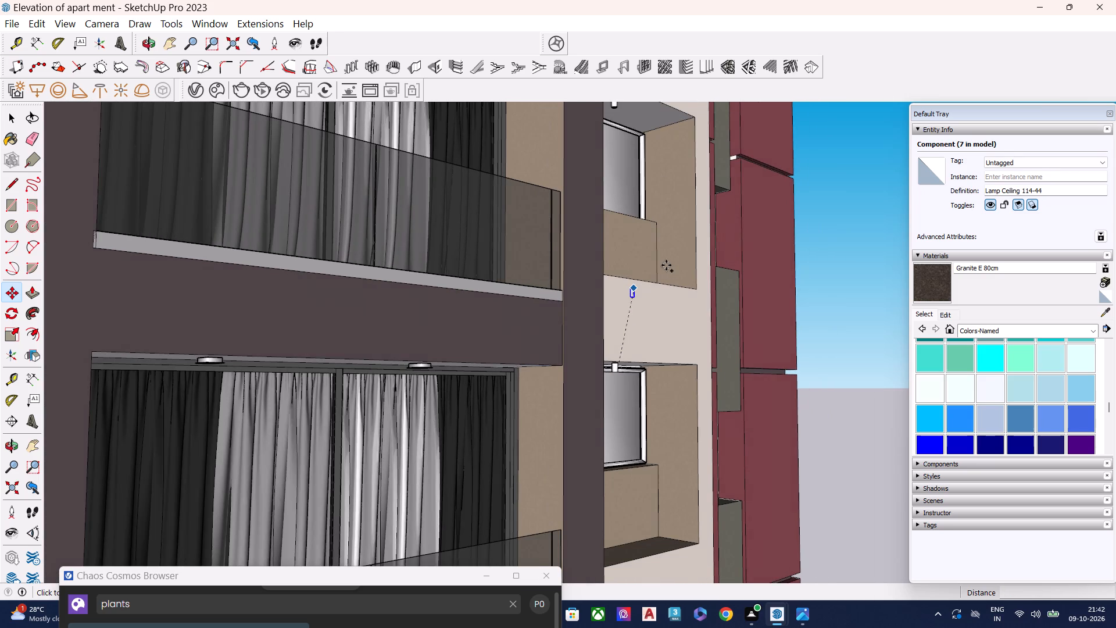
scroll(666, 265, down, 16)
scroll(652, 416, up, 2)
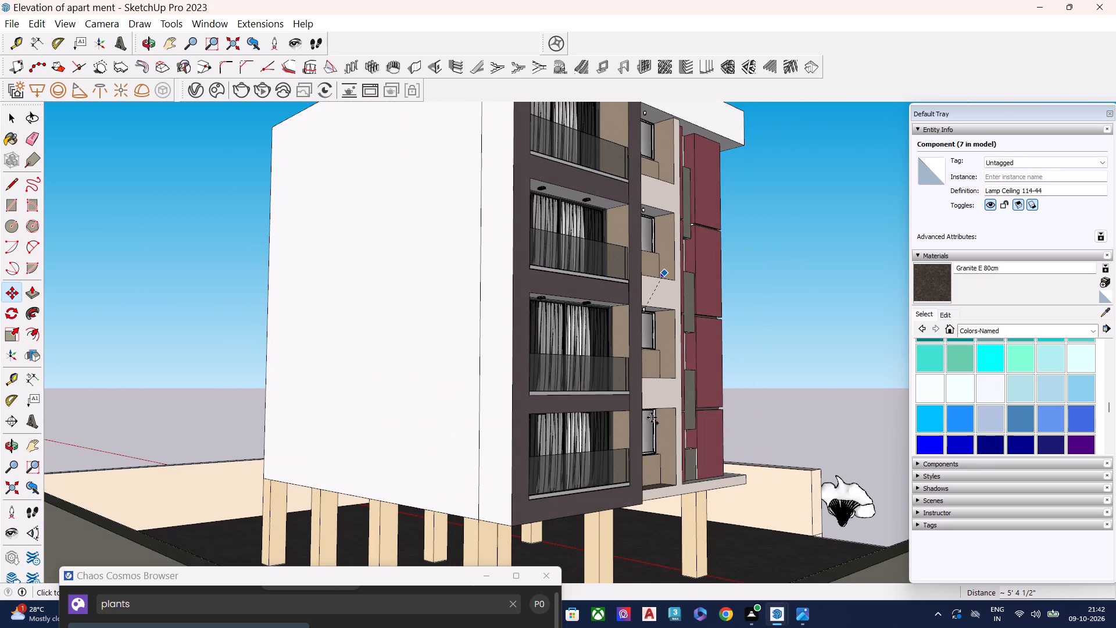
scroll(652, 418, up, 16)
scroll(646, 430, up, 11)
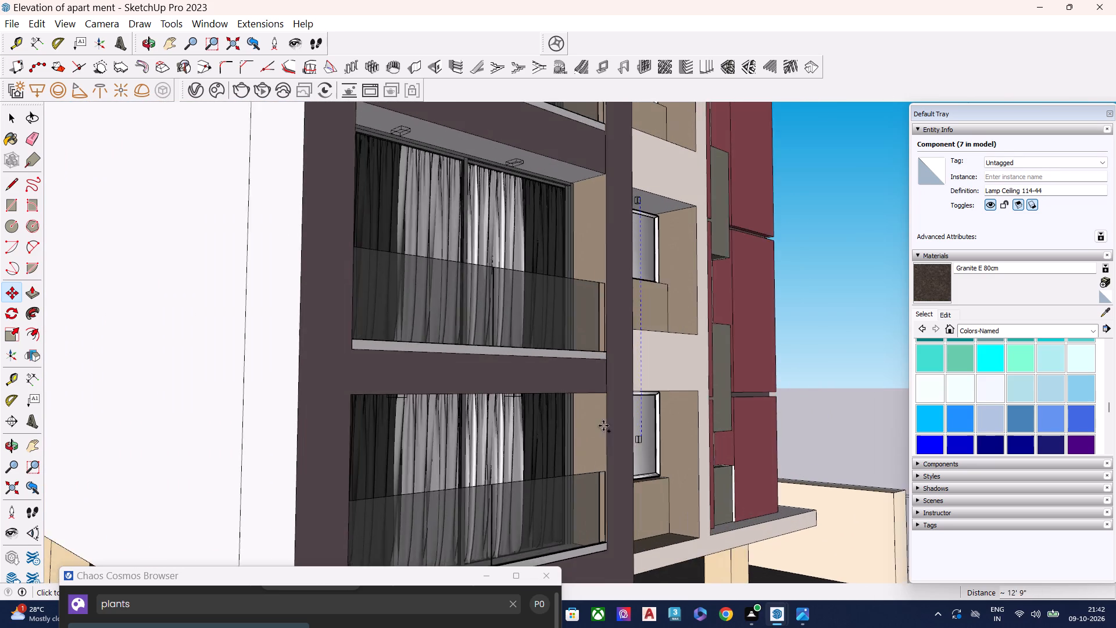
scroll(659, 413, up, 12)
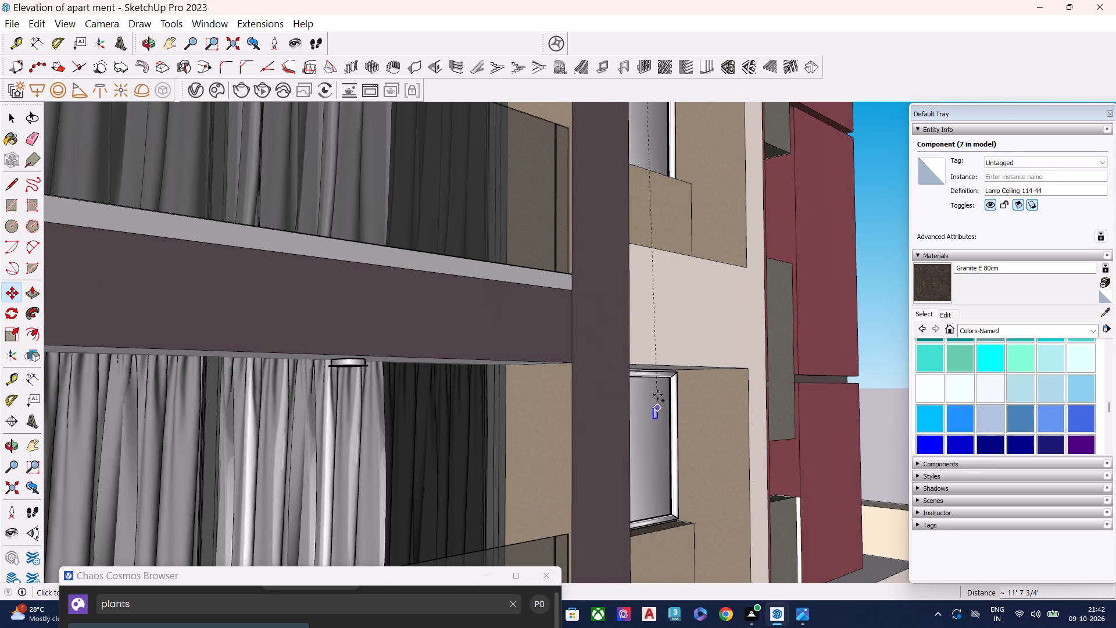
scroll(657, 395, up, 6)
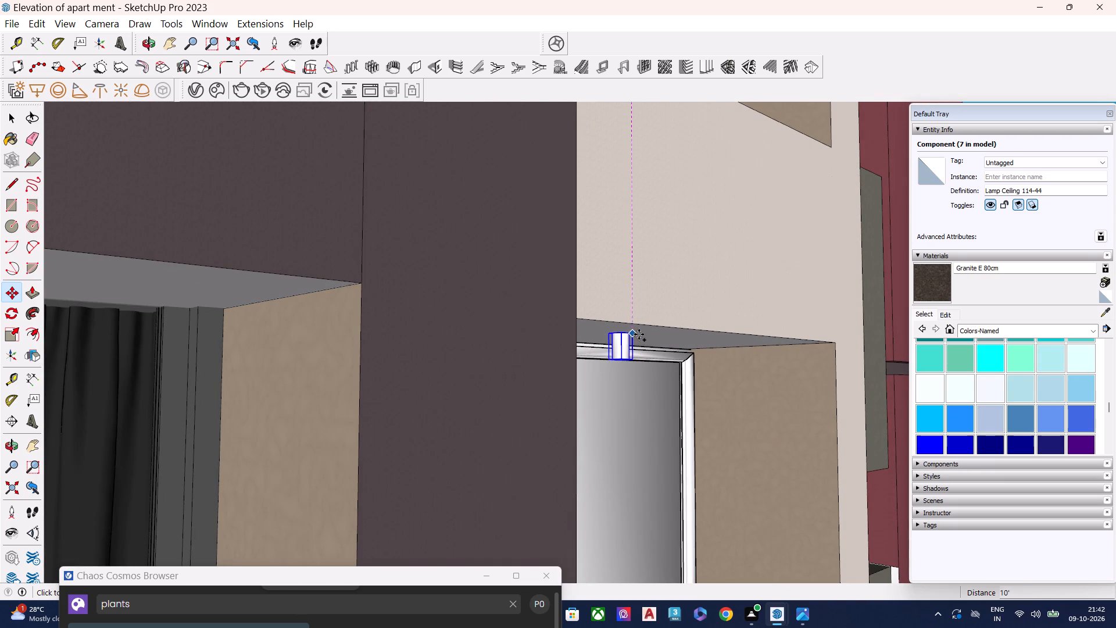
click(639, 334)
key(space)
scroll(598, 354, down, 2)
scroll(598, 354, up, 1)
scroll(598, 354, down, 6)
scroll(656, 323, down, 9)
scroll(585, 333, down, 11)
scroll(617, 340, down, 16)
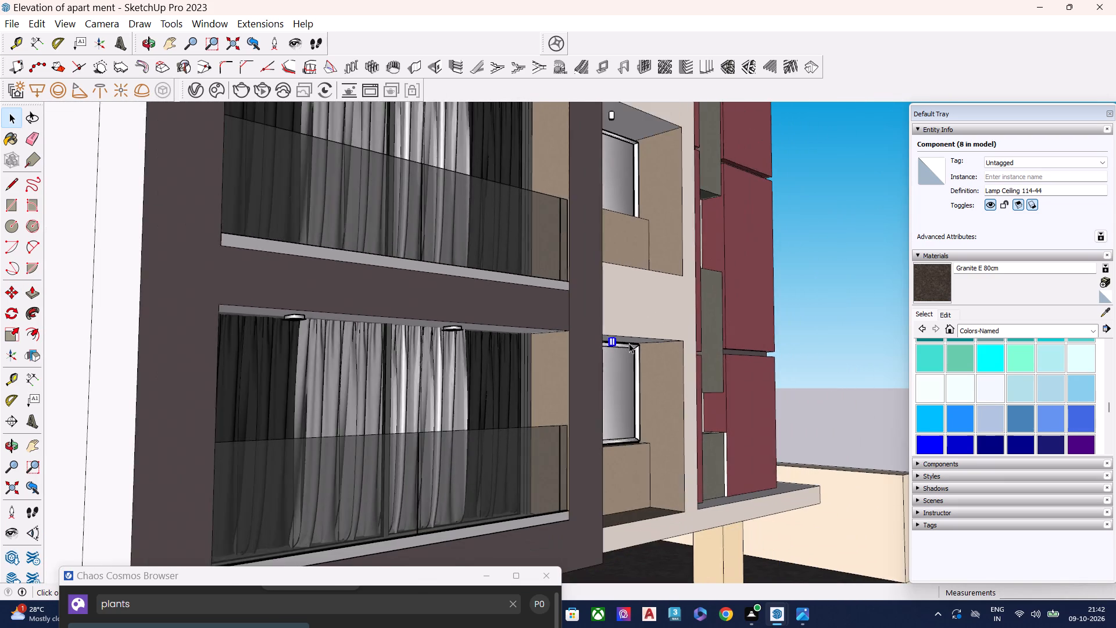
scroll(629, 343, down, 18)
scroll(665, 338, down, 9)
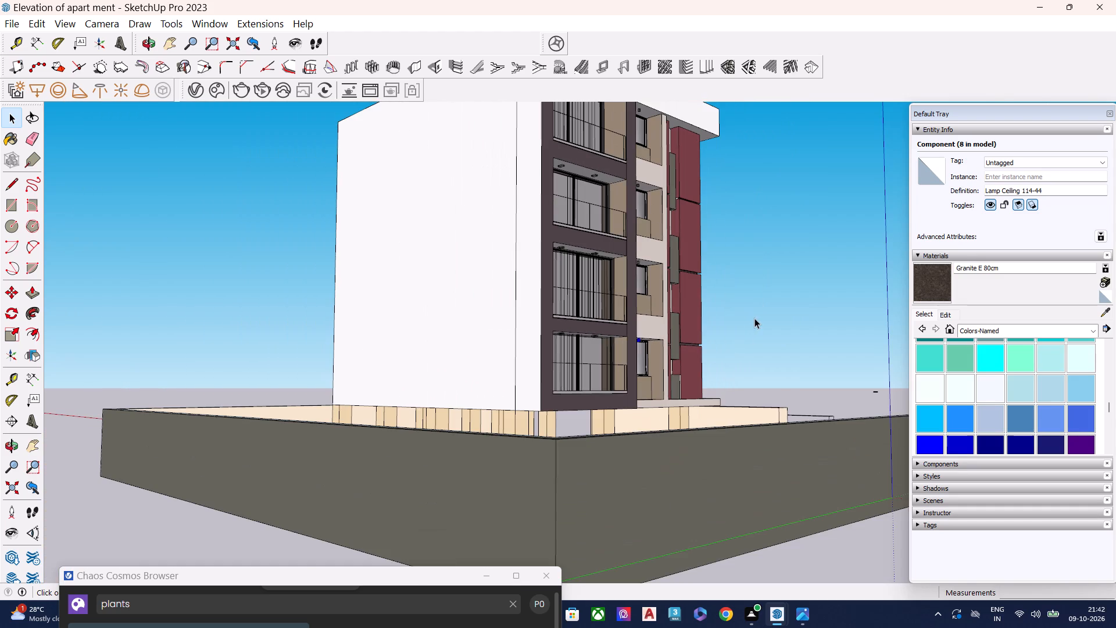
click(754, 318)
Examine the ceiling lamps placed on the balconies and above the windows across the building's front elevation.
middle_drag(772, 309, 618, 369)
scroll(564, 319, up, 6)
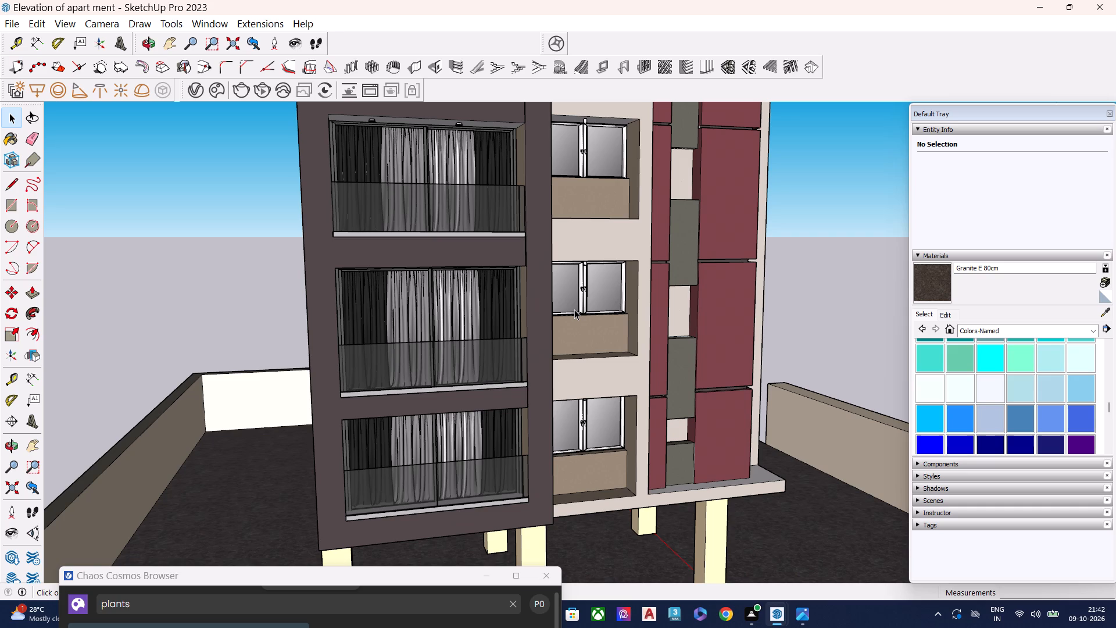
scroll(552, 280, down, 5)
middle_drag(674, 295, 540, 313)
scroll(518, 315, down, 6)
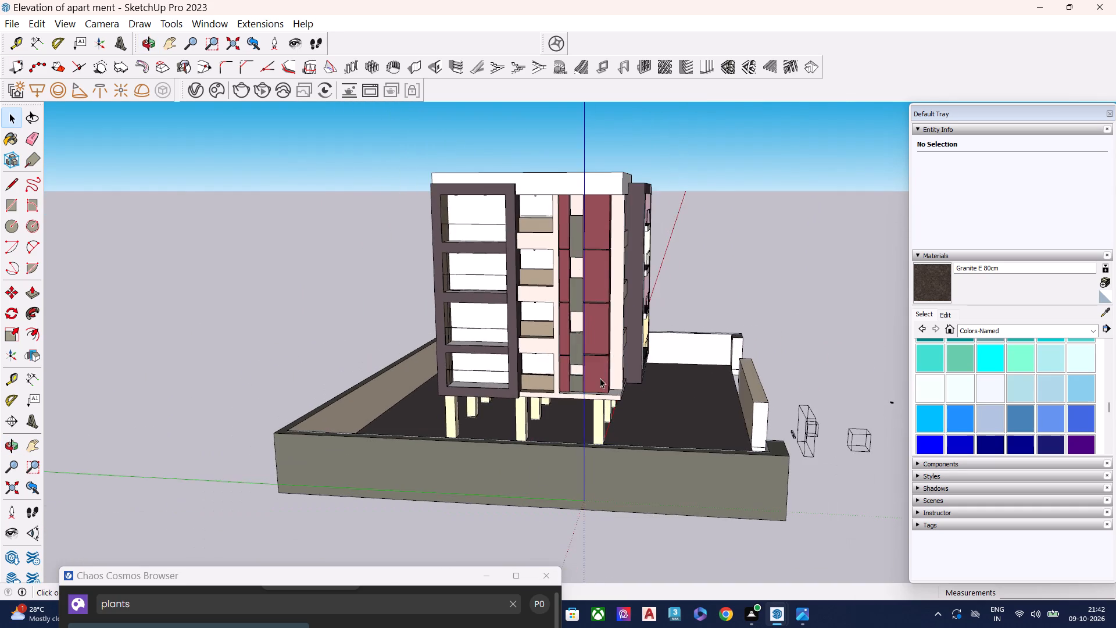
scroll(615, 206, up, 9)
middle_drag(550, 248, 620, 174)
scroll(616, 176, up, 1)
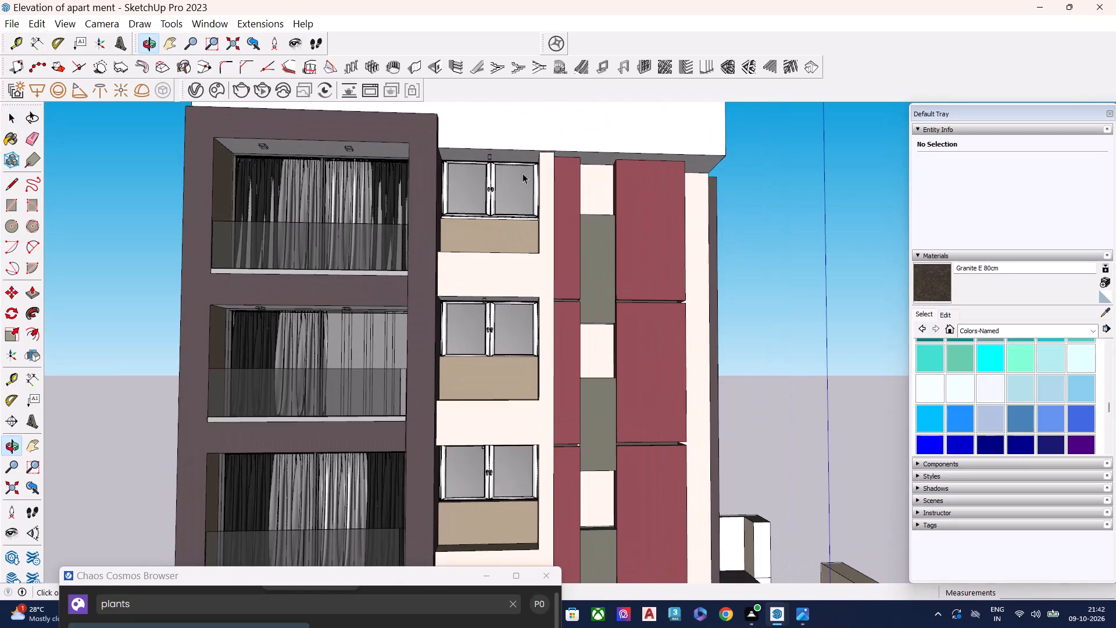
middle_drag(528, 151, 590, 145)
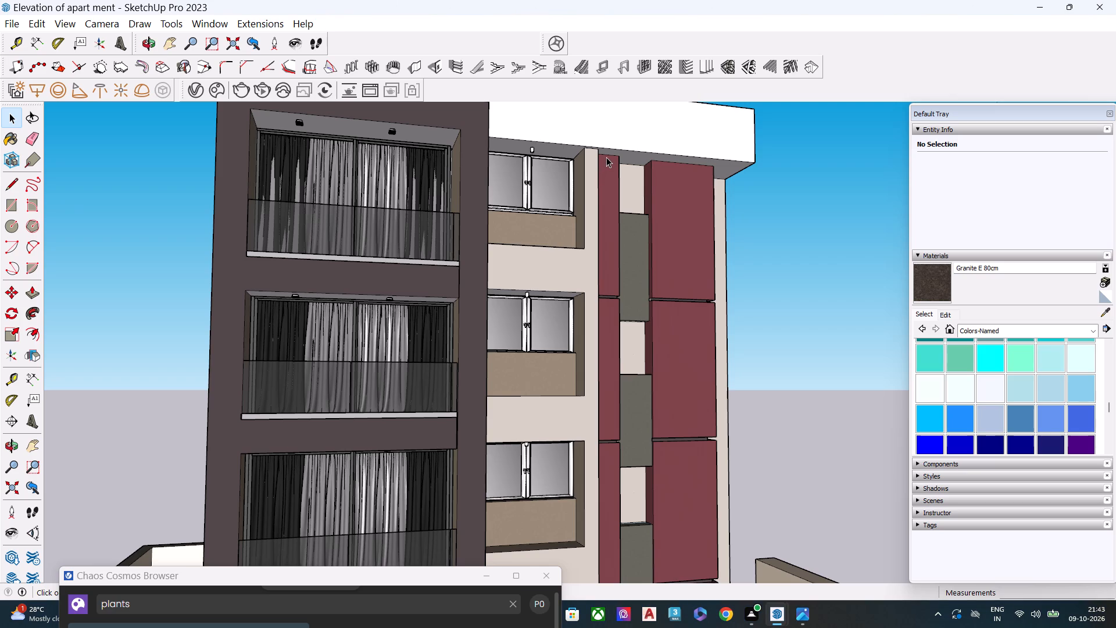
scroll(577, 180, down, 2)
middle_drag(681, 246, 579, 274)
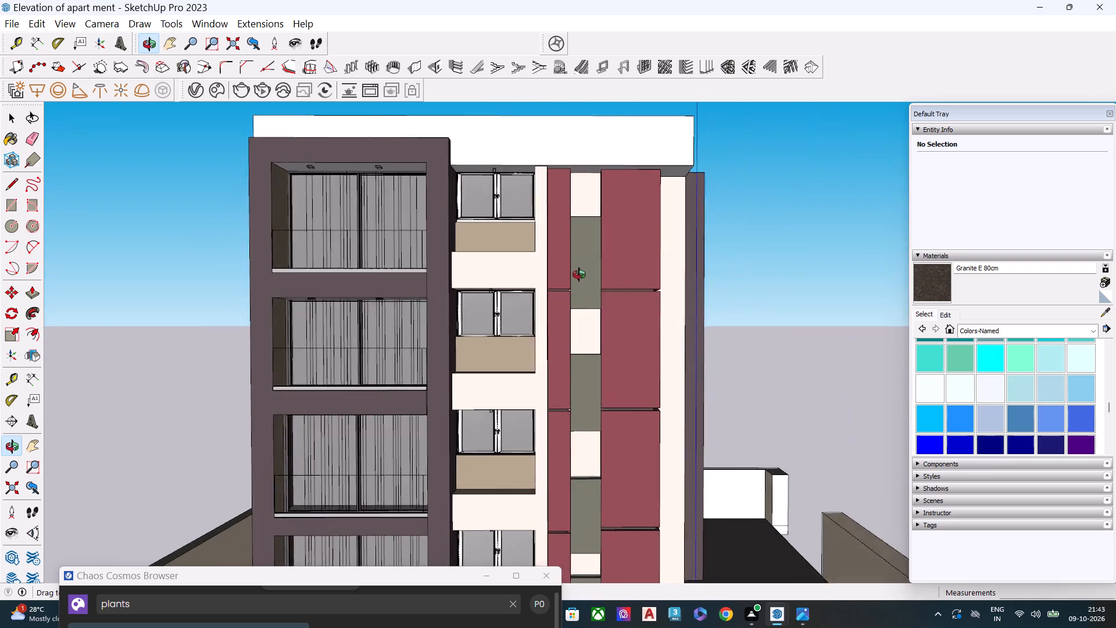
middle_drag(579, 274, 515, 283)
Move the Volica LED light from the ground beside the boundary wall about 80' onto the top-floor balcony ceiling, between the two downlights.
scroll(577, 194, down, 10)
scroll(828, 461, up, 5)
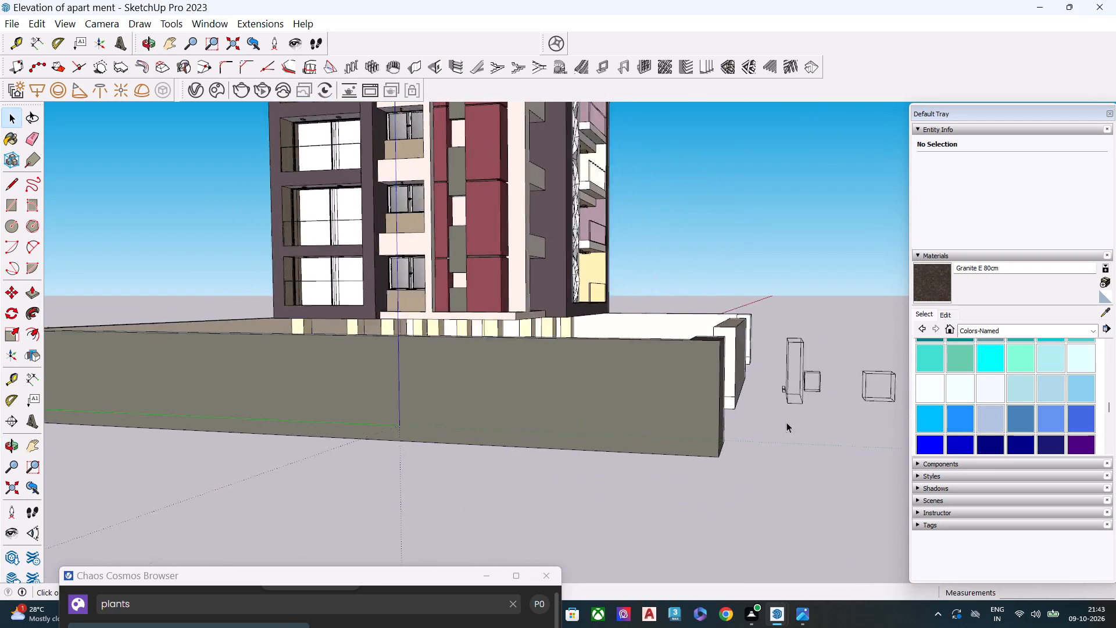
scroll(786, 422, up, 17)
middle_drag(766, 415, 778, 424)
scroll(777, 424, up, 9)
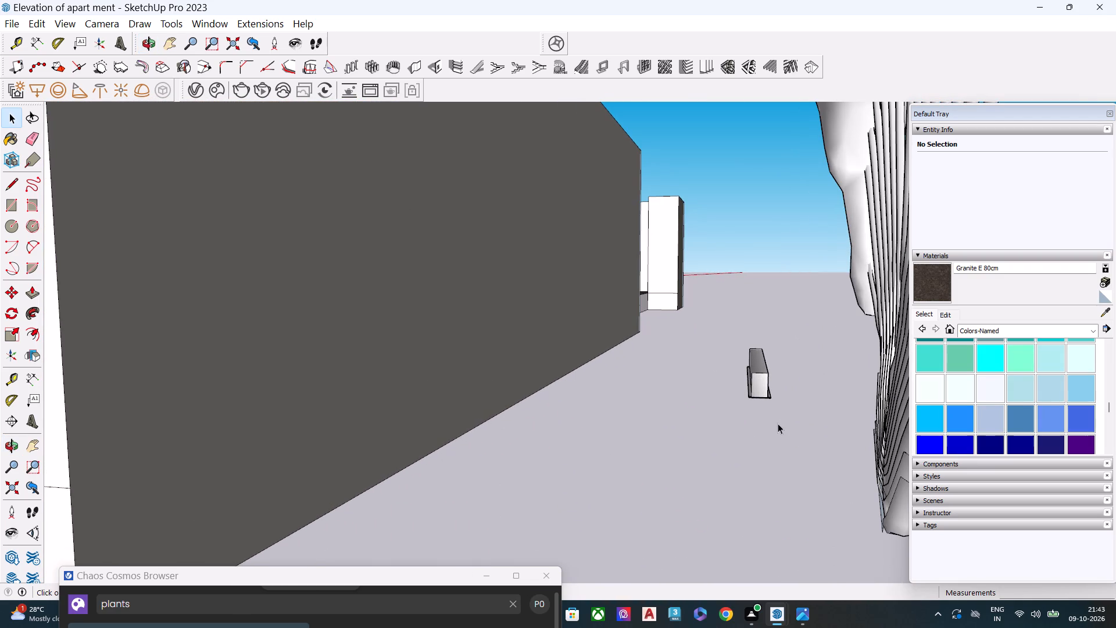
drag(784, 421, 773, 402)
click(767, 374)
key(m)
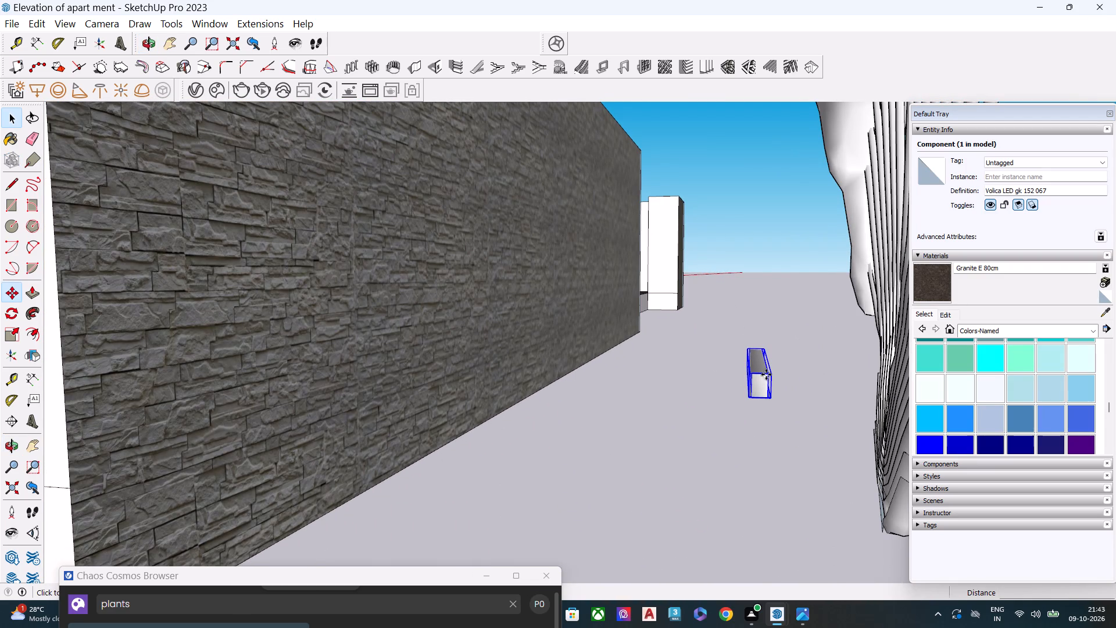
click(749, 376)
scroll(736, 261, down, 9)
scroll(810, 314, down, 10)
scroll(861, 382, down, 9)
scroll(756, 351, down, 8)
scroll(716, 315, down, 2)
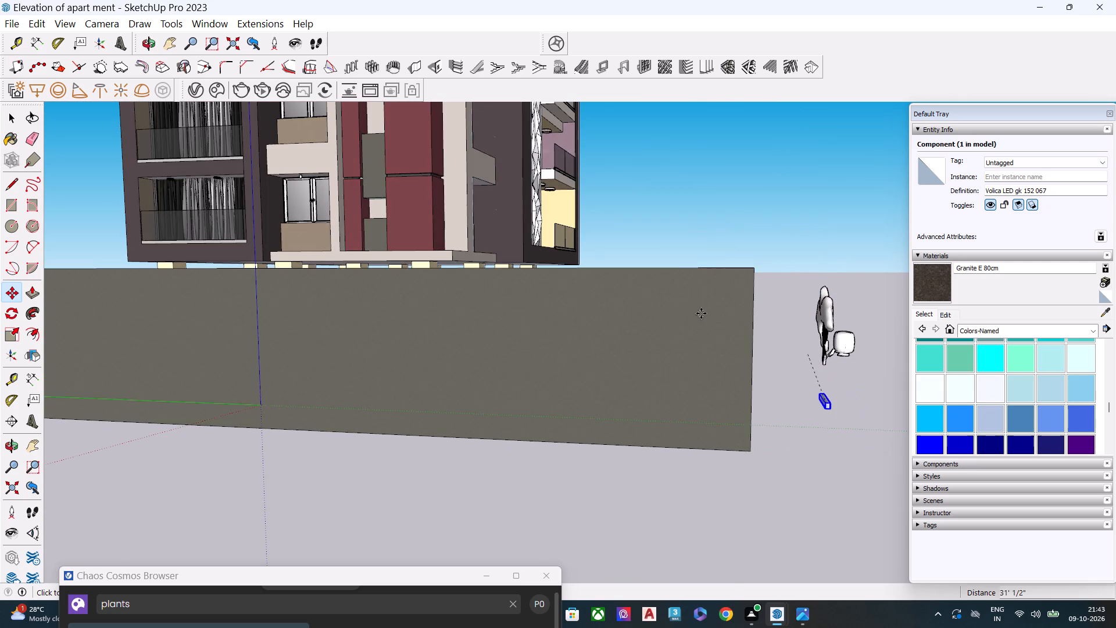
scroll(701, 313, down, 3)
middle_drag(385, 180, 552, 220)
scroll(581, 236, down, 7)
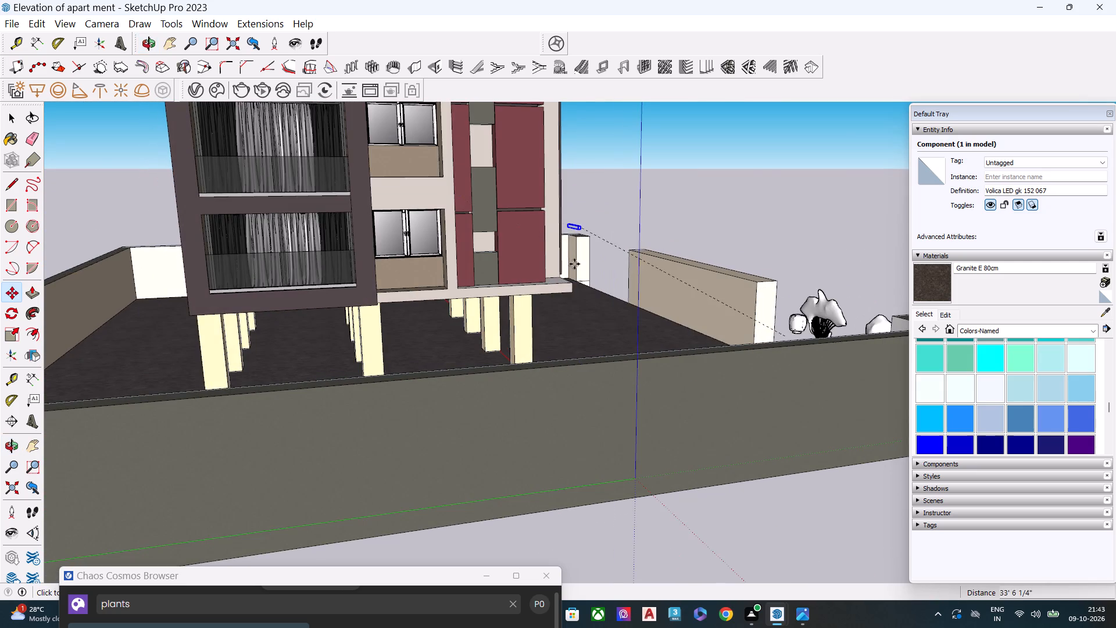
scroll(570, 283, down, 17)
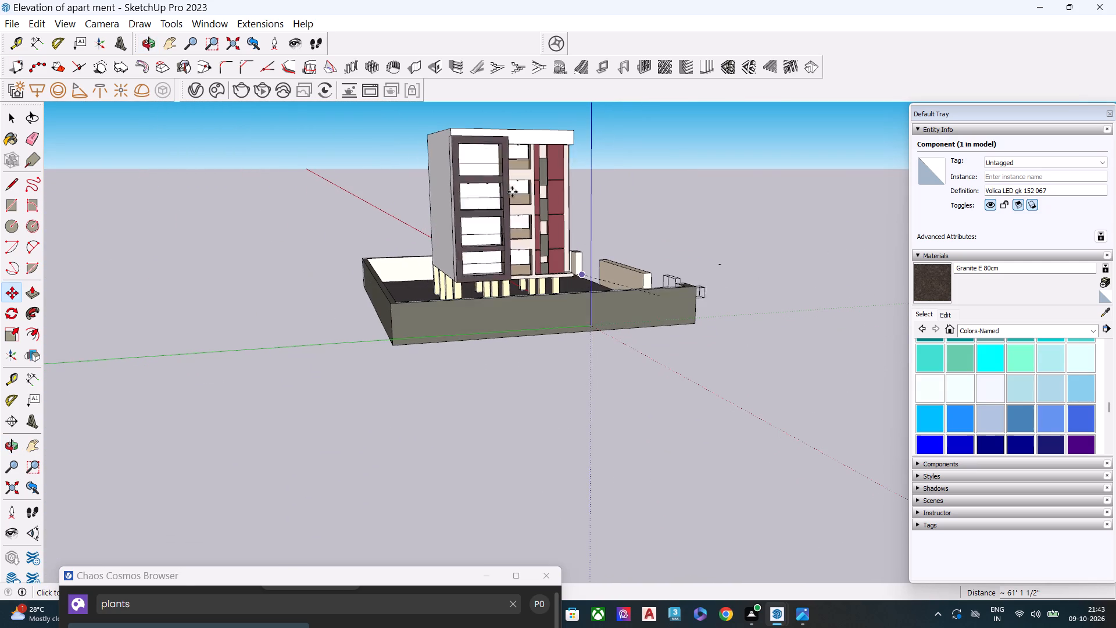
scroll(482, 146, up, 20)
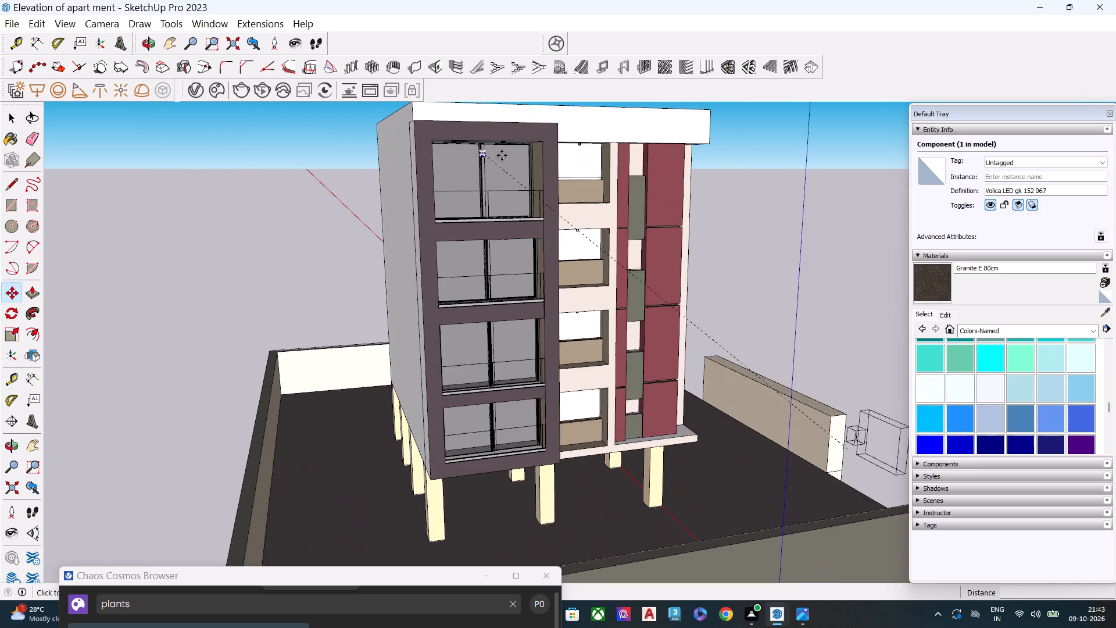
middle_drag(496, 148, 532, 113)
scroll(526, 122, up, 9)
middle_drag(520, 116, 551, 108)
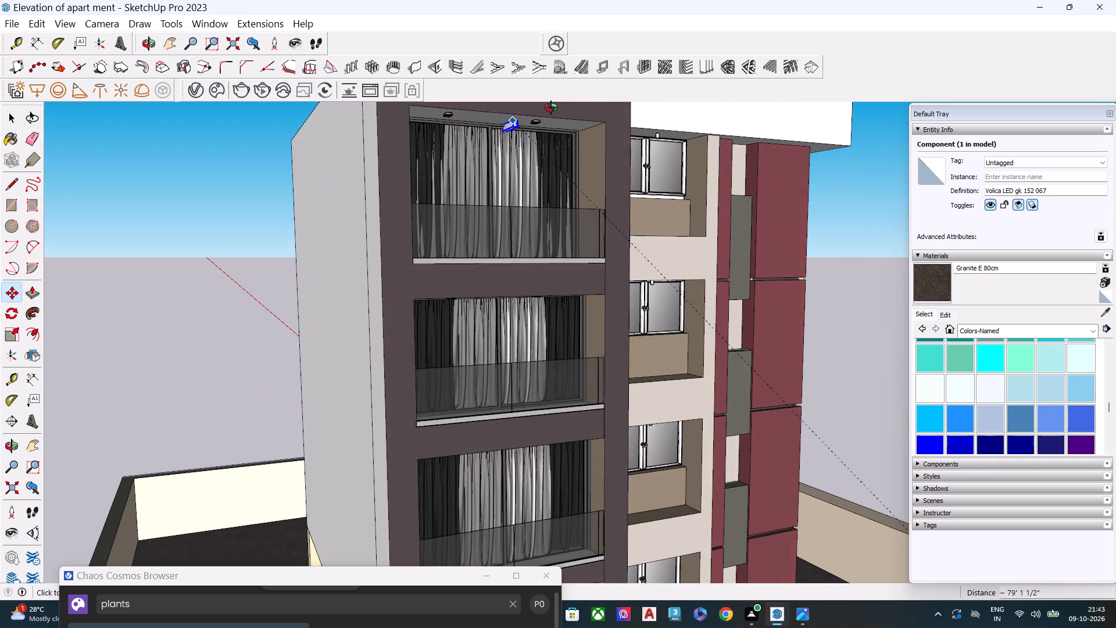
middle_drag(551, 108, 581, 101)
scroll(542, 217, down, 9)
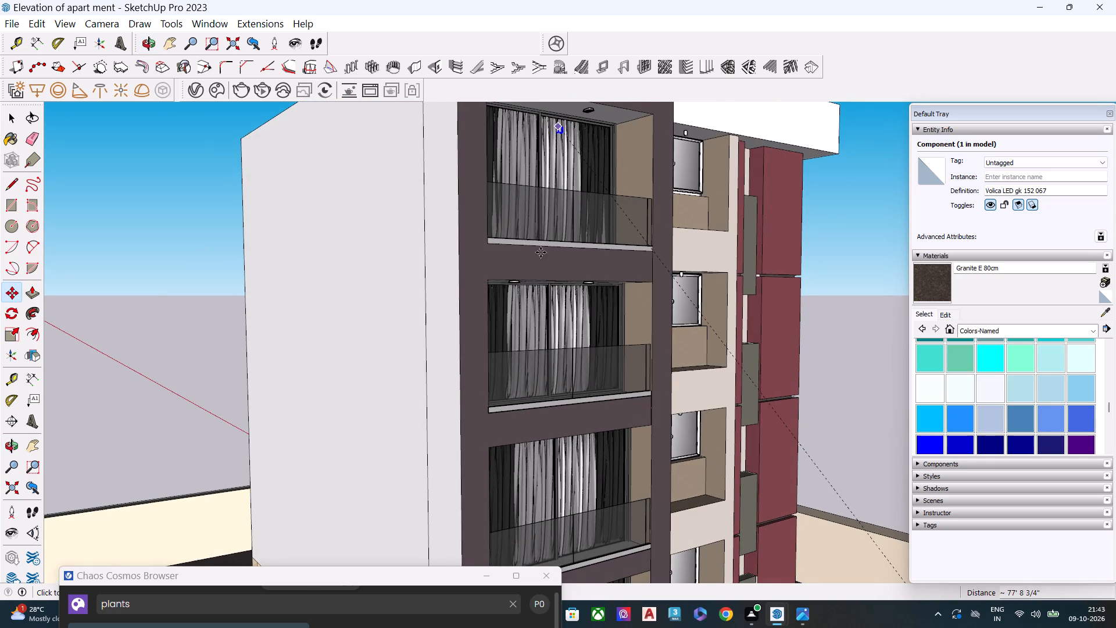
middle_drag(550, 241, 558, 230)
scroll(548, 234, down, 2)
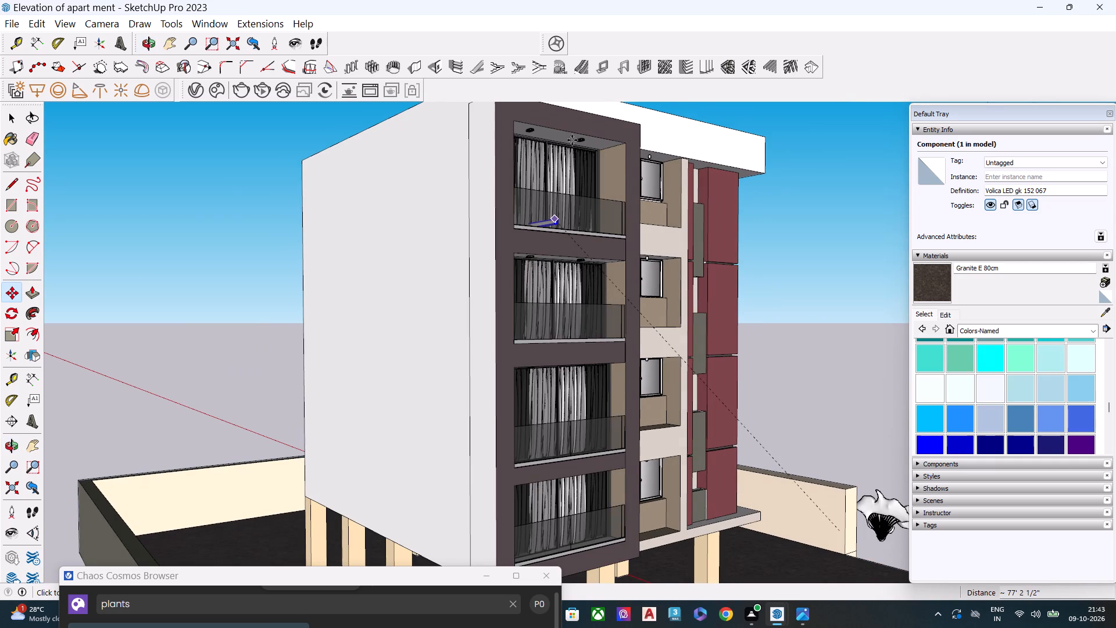
scroll(572, 127, up, 4)
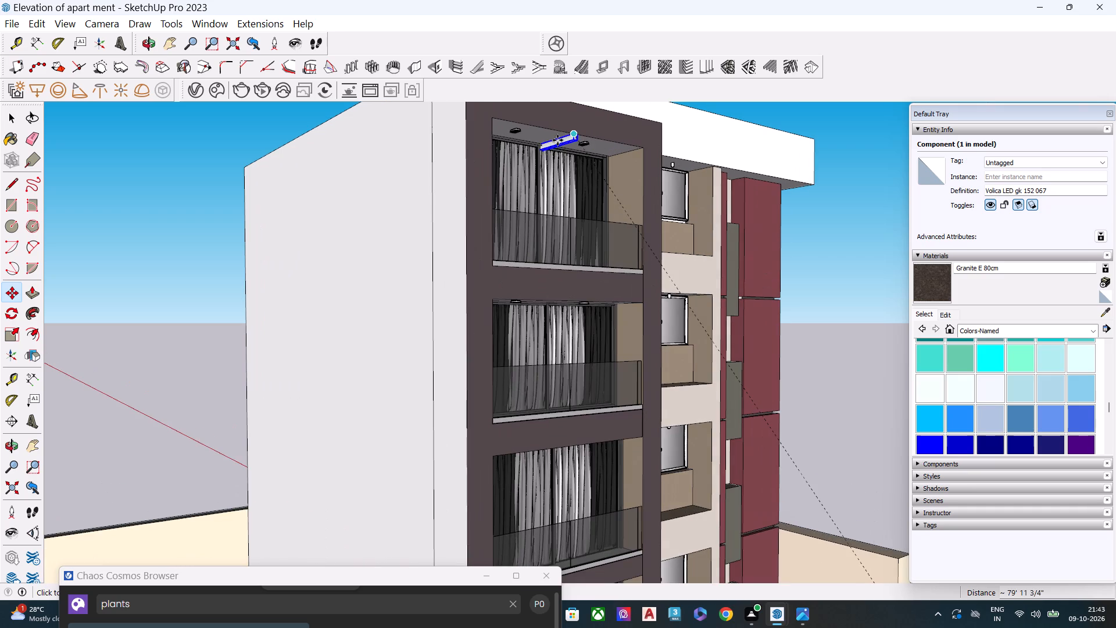
scroll(557, 140, up, 19)
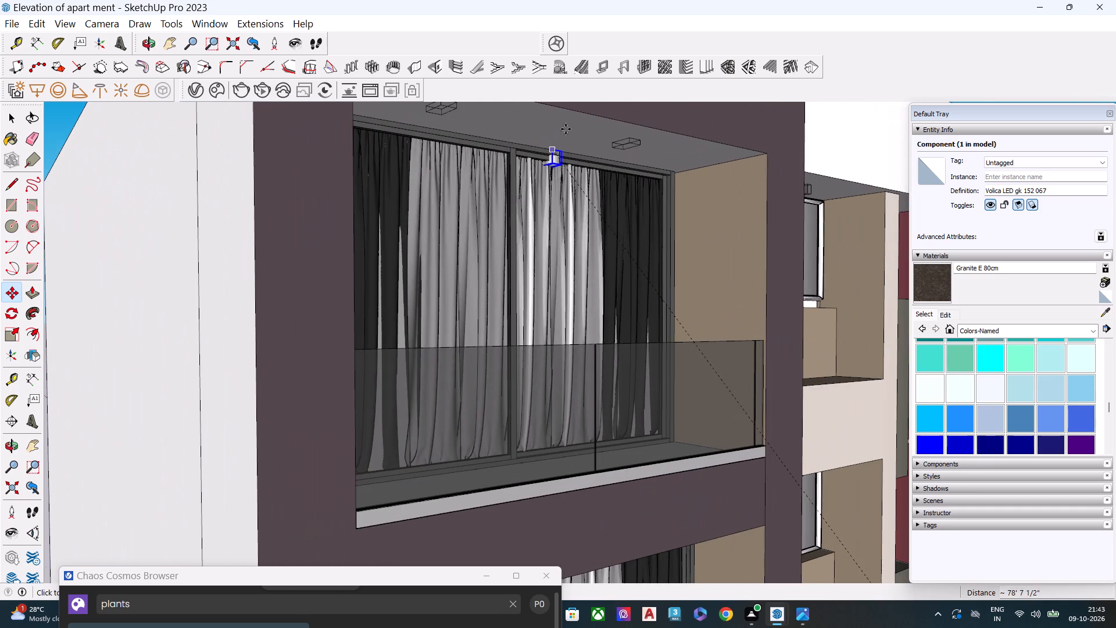
click(593, 116)
key(space)
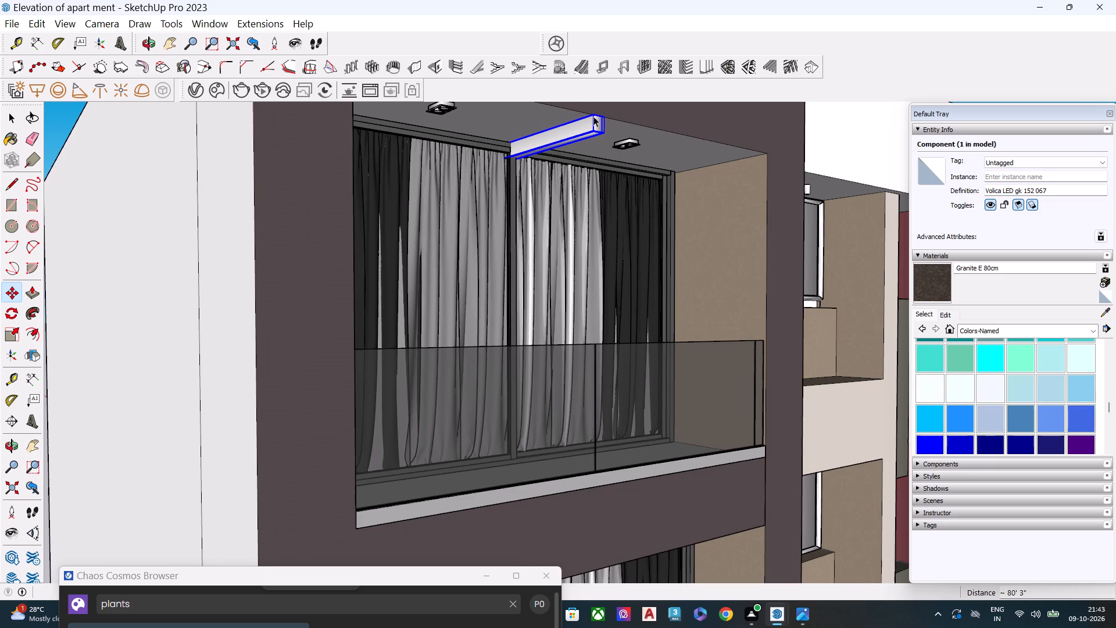
Scale the Volica LED light along the red axis to about 0.86 of its length.
scroll(585, 133, up, 9)
click(589, 124)
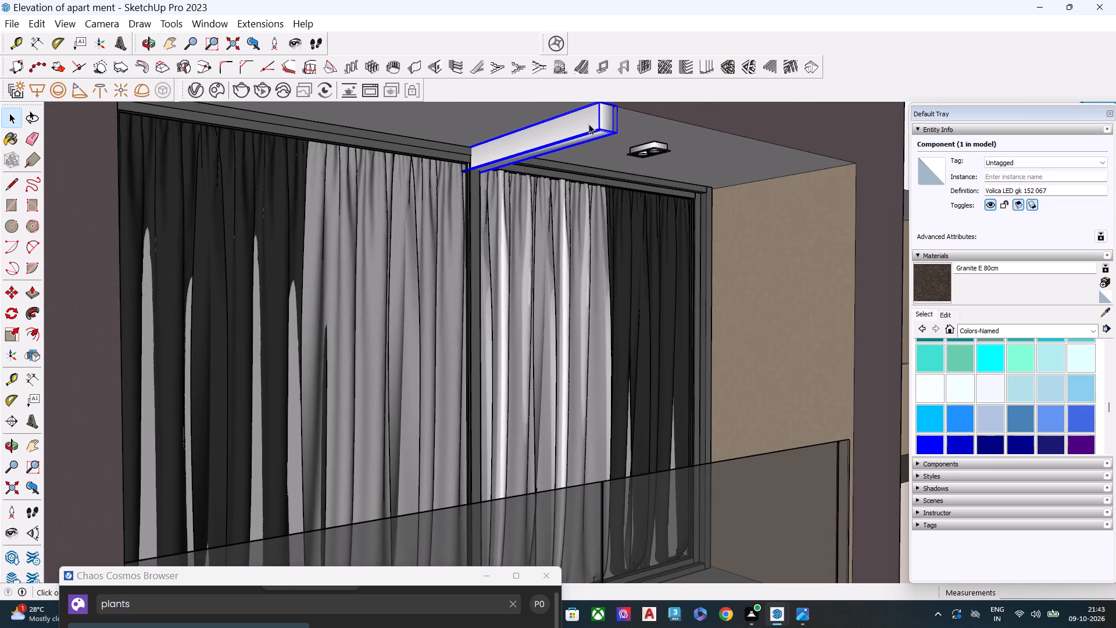
key(s)
click(607, 117)
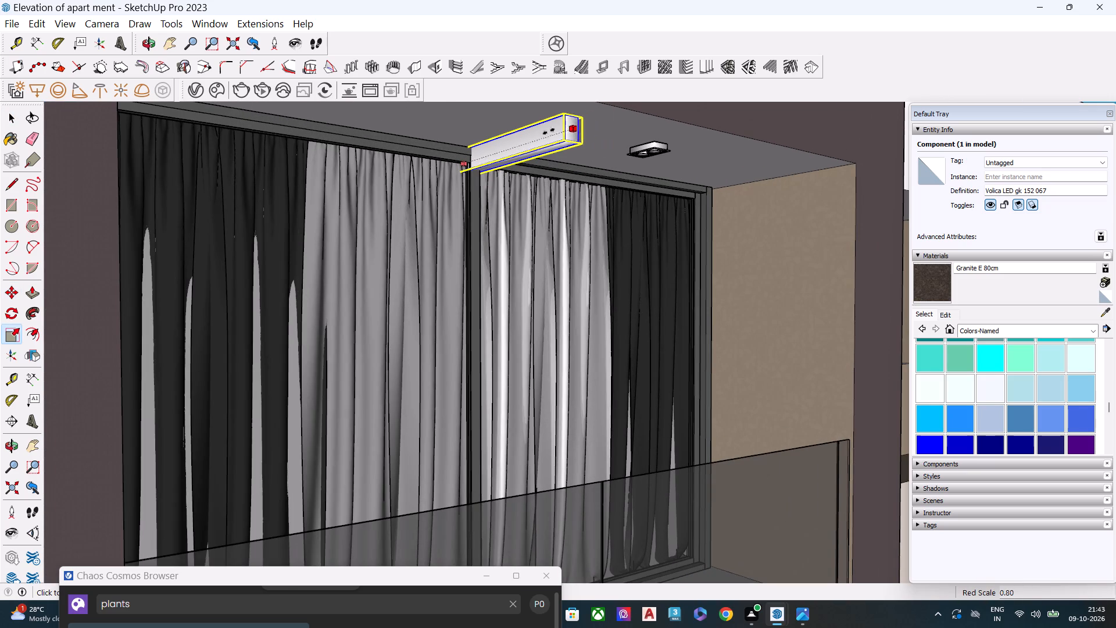
click(581, 120)
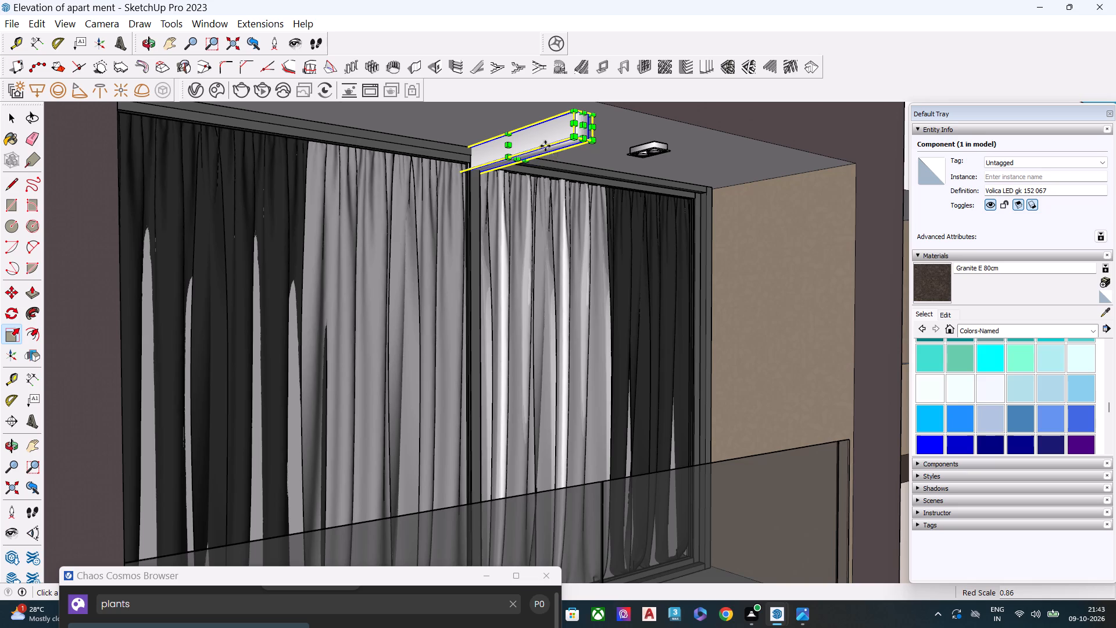
Move the Volica LED light by its inner end slightly up and outward from the curtain window frame, near the balcony ceiling.
key(m)
click(475, 149)
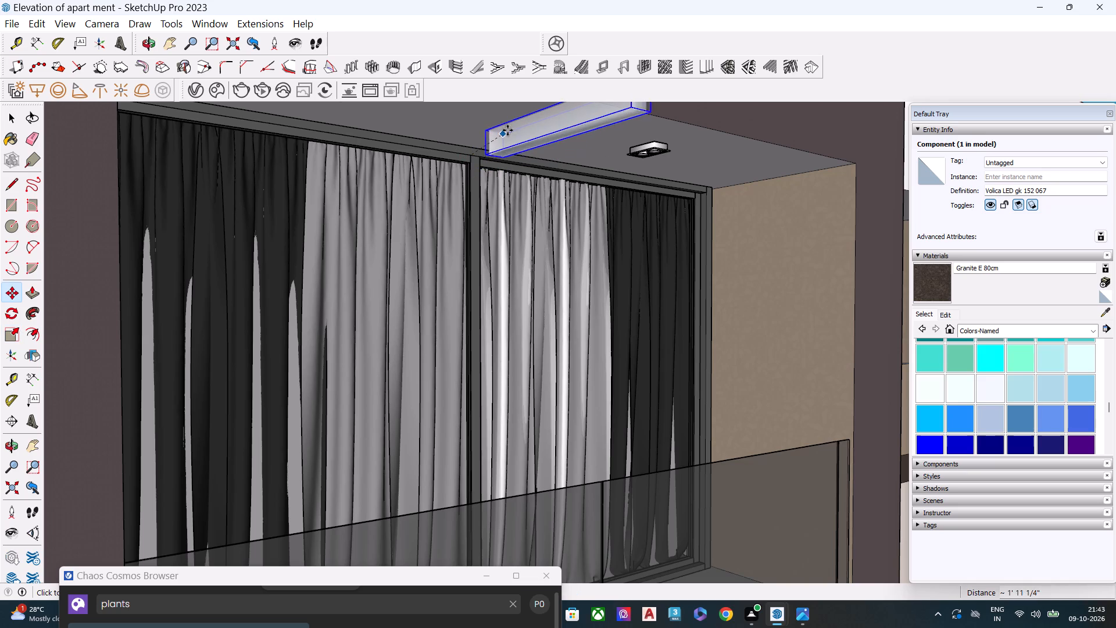
click(489, 135)
key(space)
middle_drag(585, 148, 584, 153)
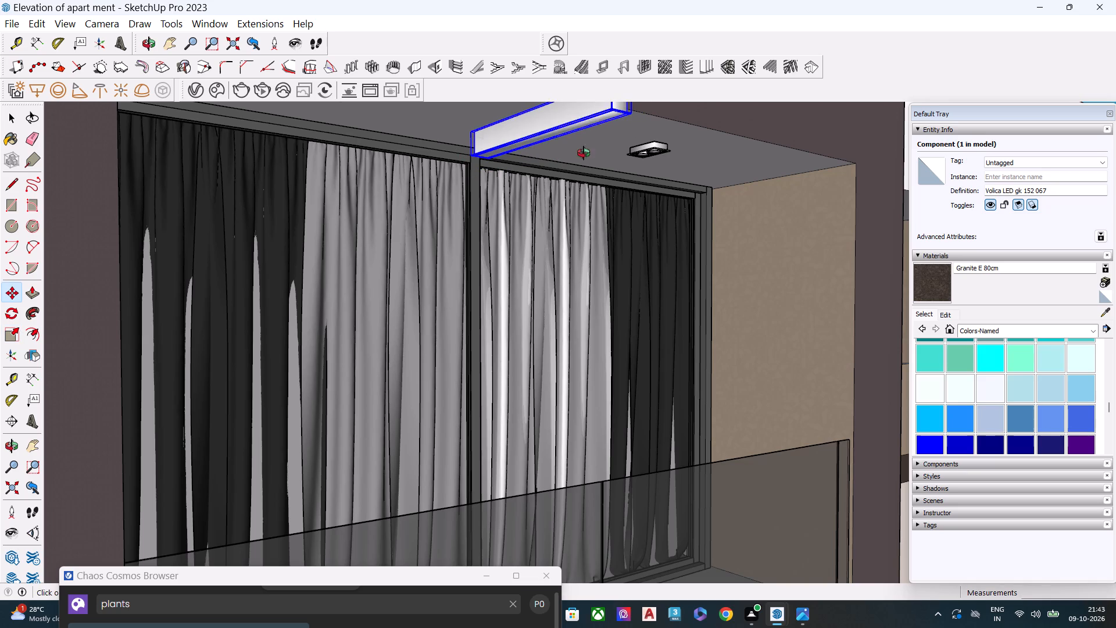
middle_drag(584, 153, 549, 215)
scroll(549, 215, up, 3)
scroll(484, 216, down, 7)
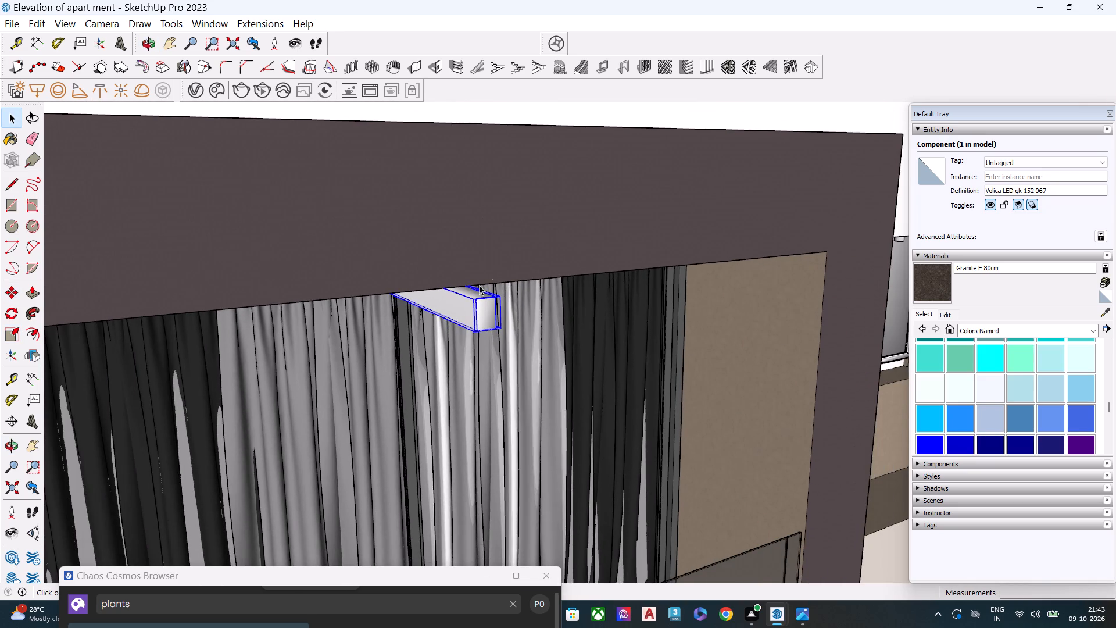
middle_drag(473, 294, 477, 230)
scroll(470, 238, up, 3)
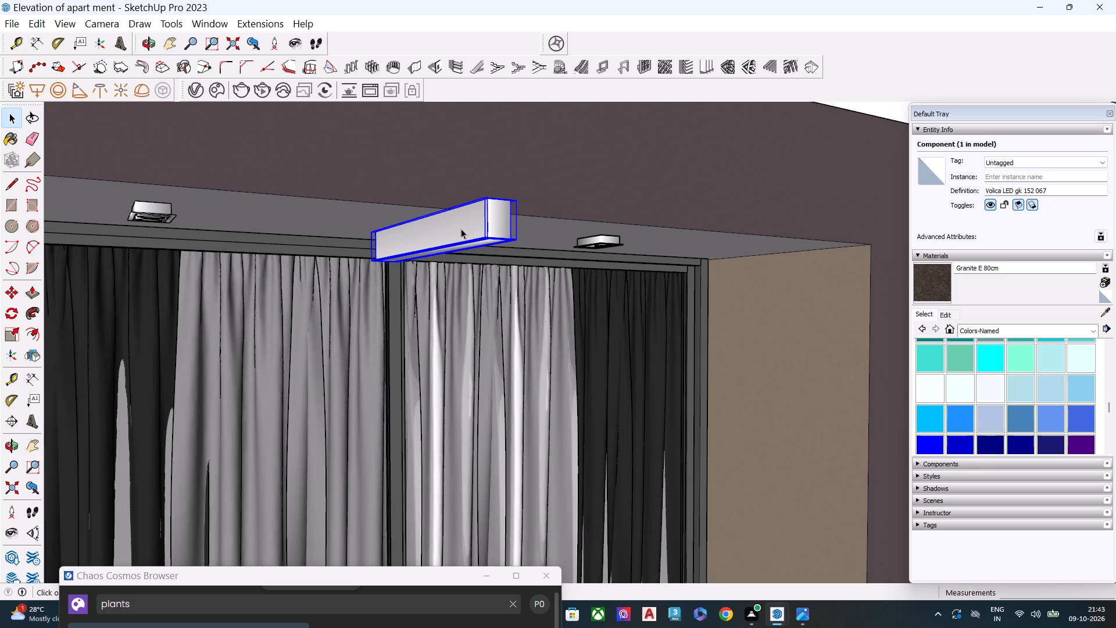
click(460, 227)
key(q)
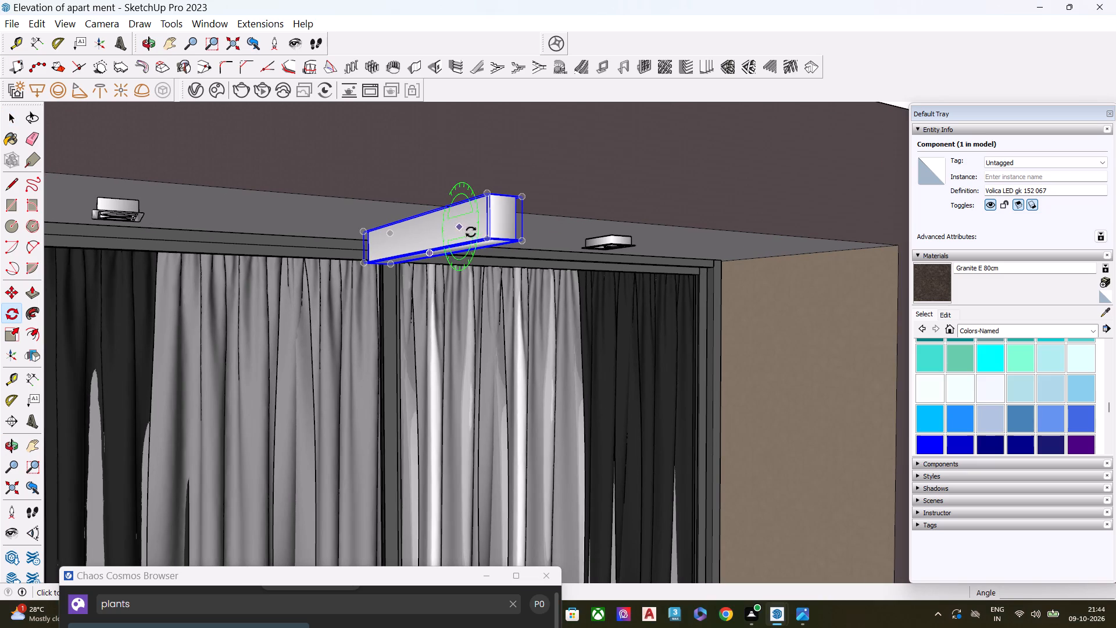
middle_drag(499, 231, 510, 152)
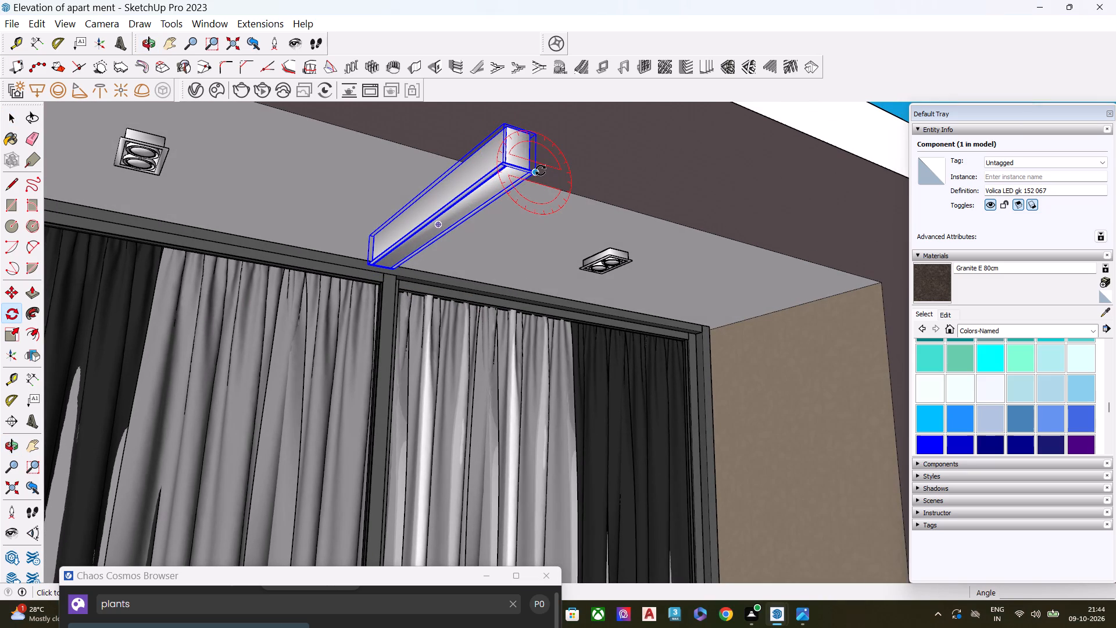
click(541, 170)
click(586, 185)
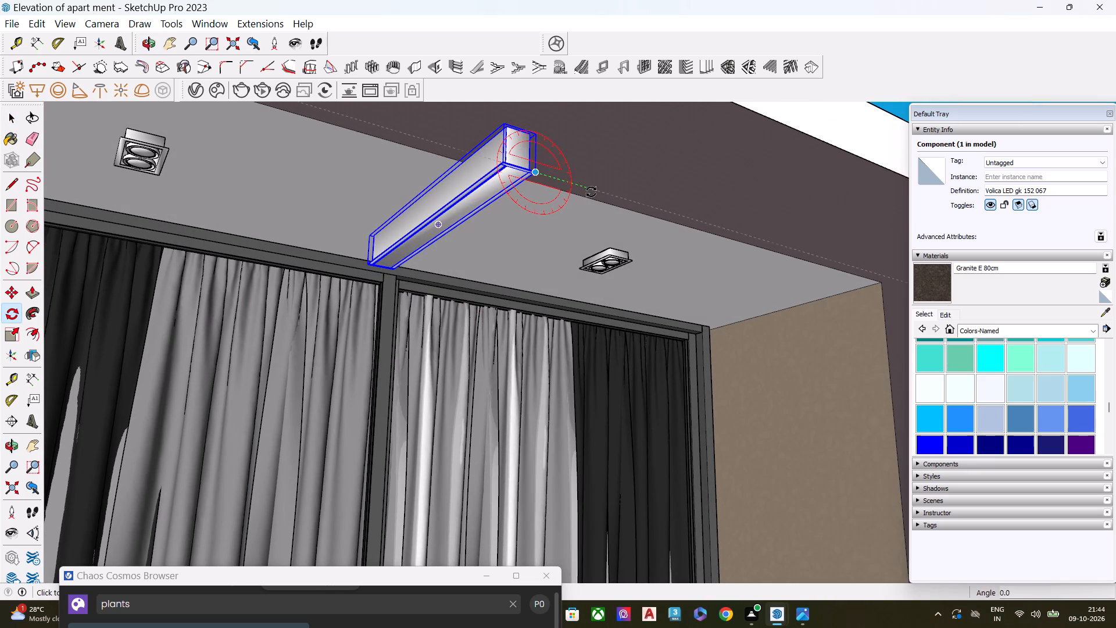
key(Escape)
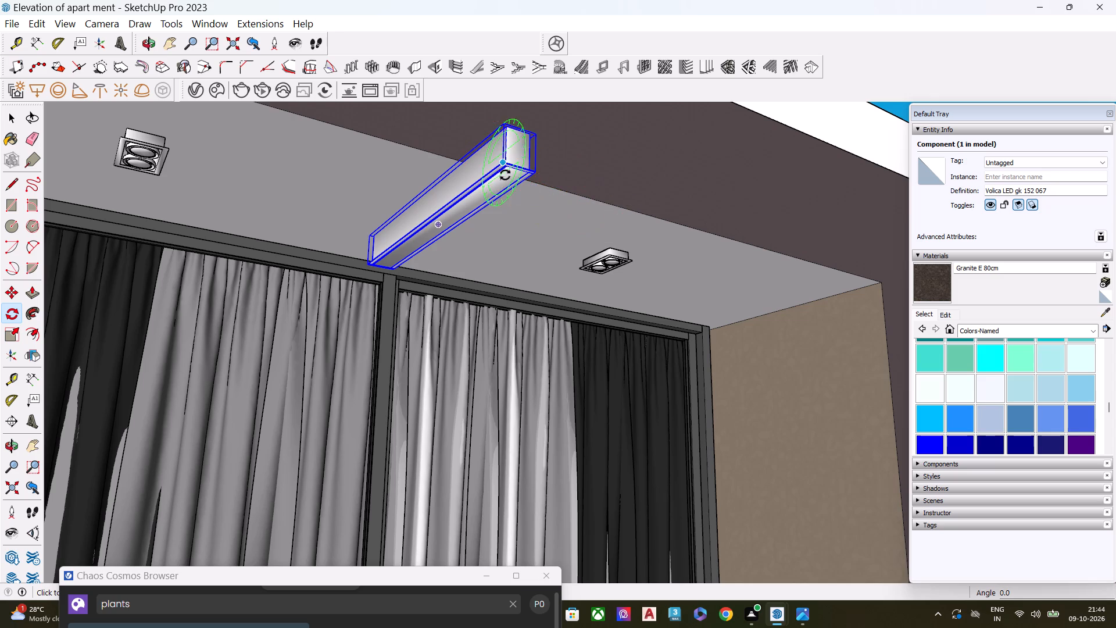
Rotate the Volica LED light in the horizontal plane so it runs lengthwise along the front edge of the top-floor balcony.
click(505, 177)
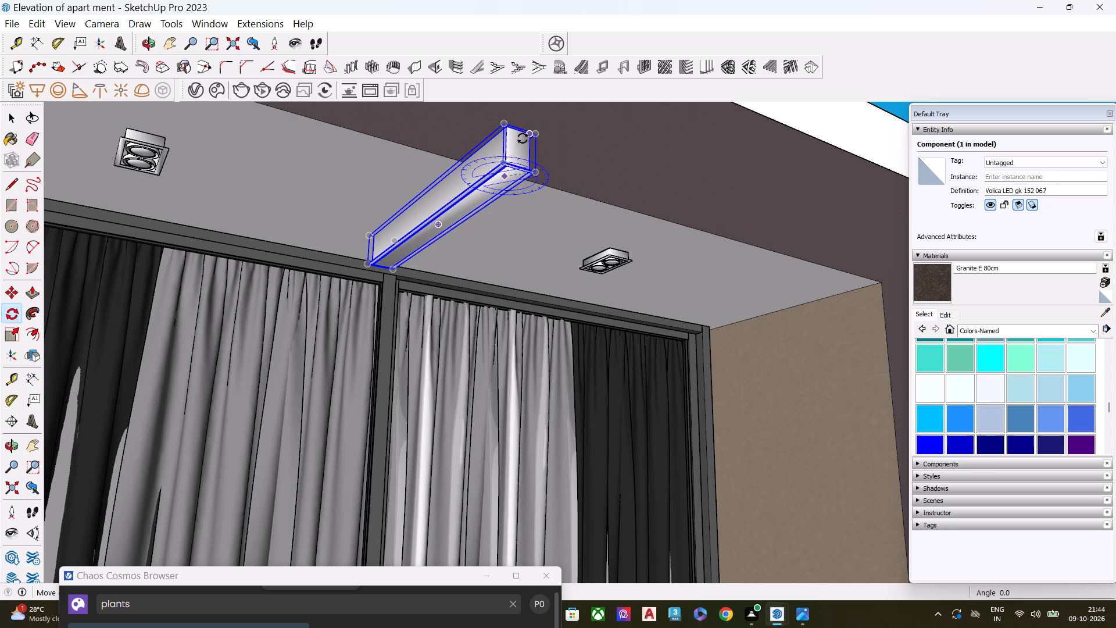
scroll(513, 162, up, 3)
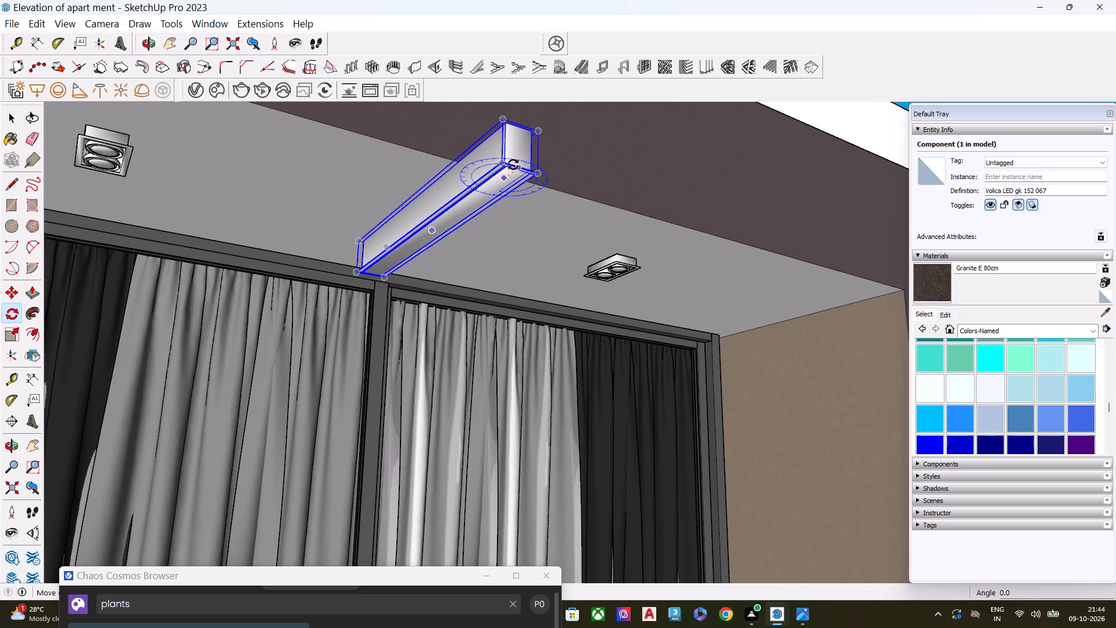
scroll(513, 165, up, 9)
click(513, 165)
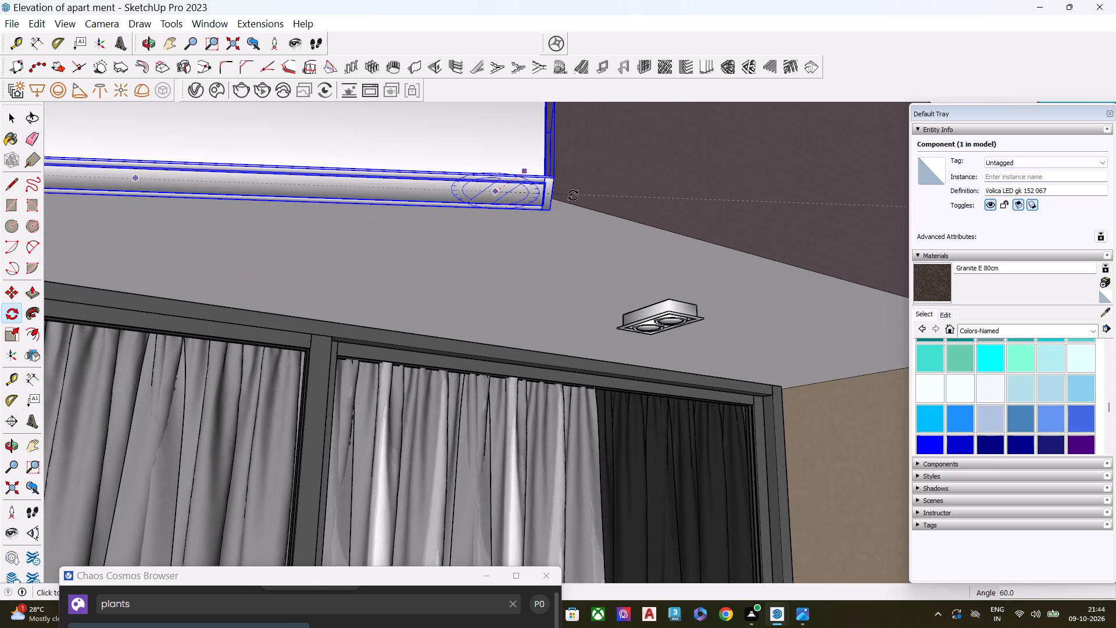
click(546, 210)
key(space)
Move the rotated Volica LED light about 10 3/4" so its top end corner meets the lower edge of the beam above the balcony.
scroll(482, 183, down, 2)
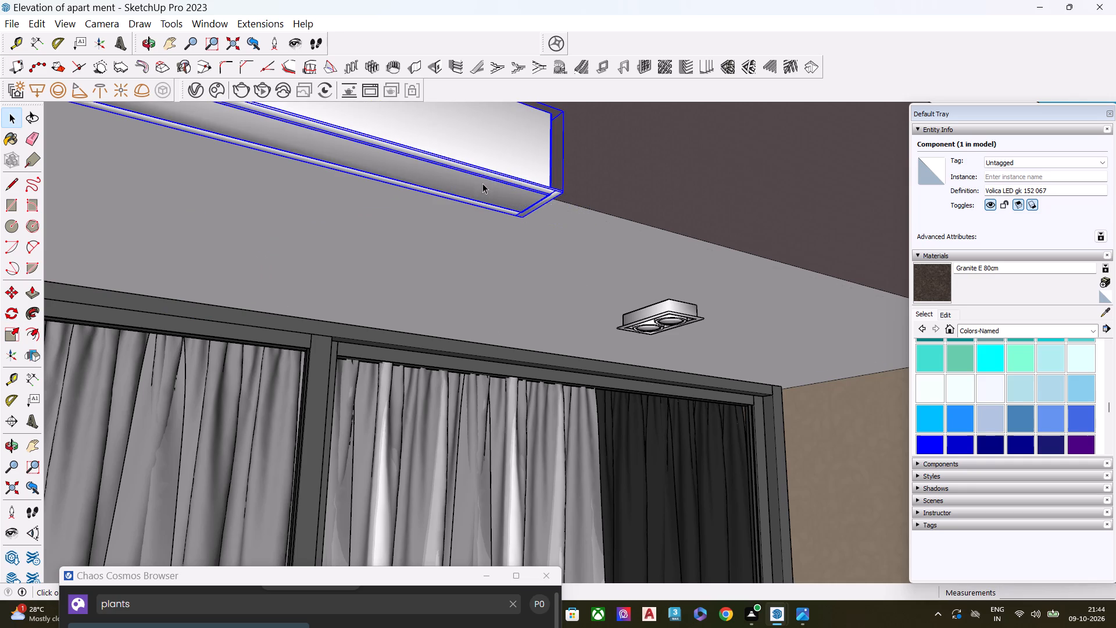
scroll(482, 183, down, 6)
middle_drag(555, 204, 496, 280)
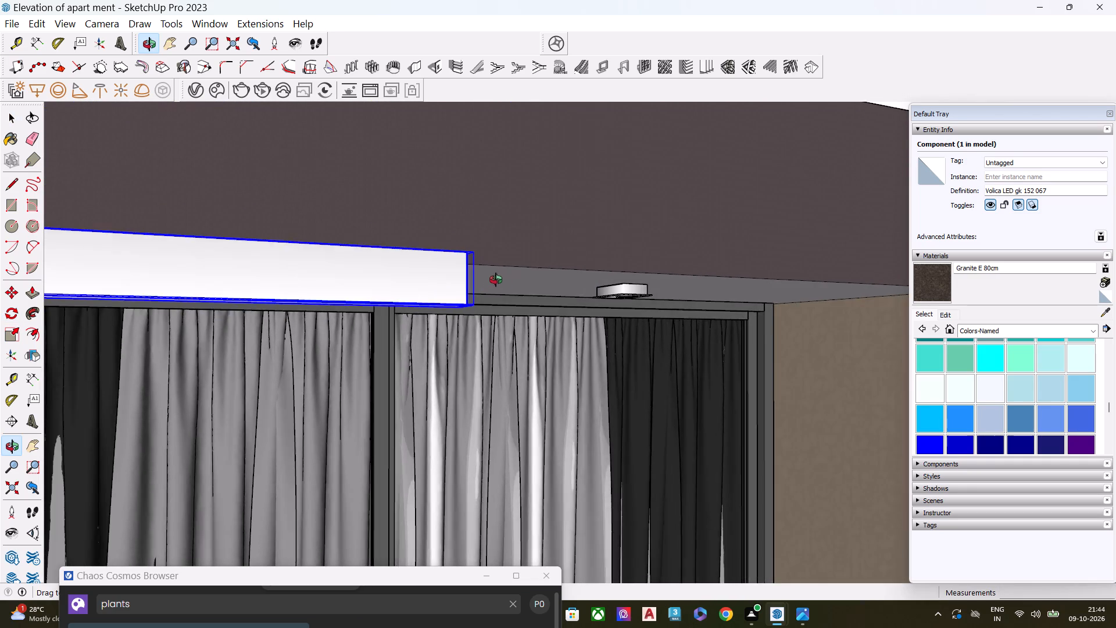
middle_drag(496, 280, 477, 293)
scroll(394, 317, up, 8)
middle_drag(385, 244, 419, 281)
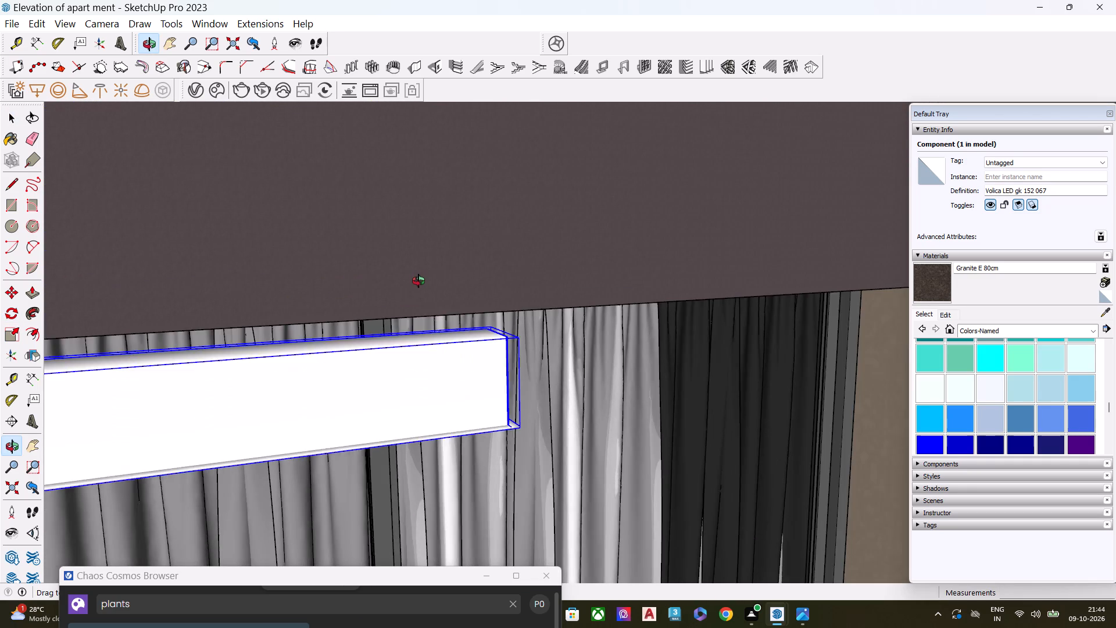
middle_drag(419, 281, 421, 262)
key(m)
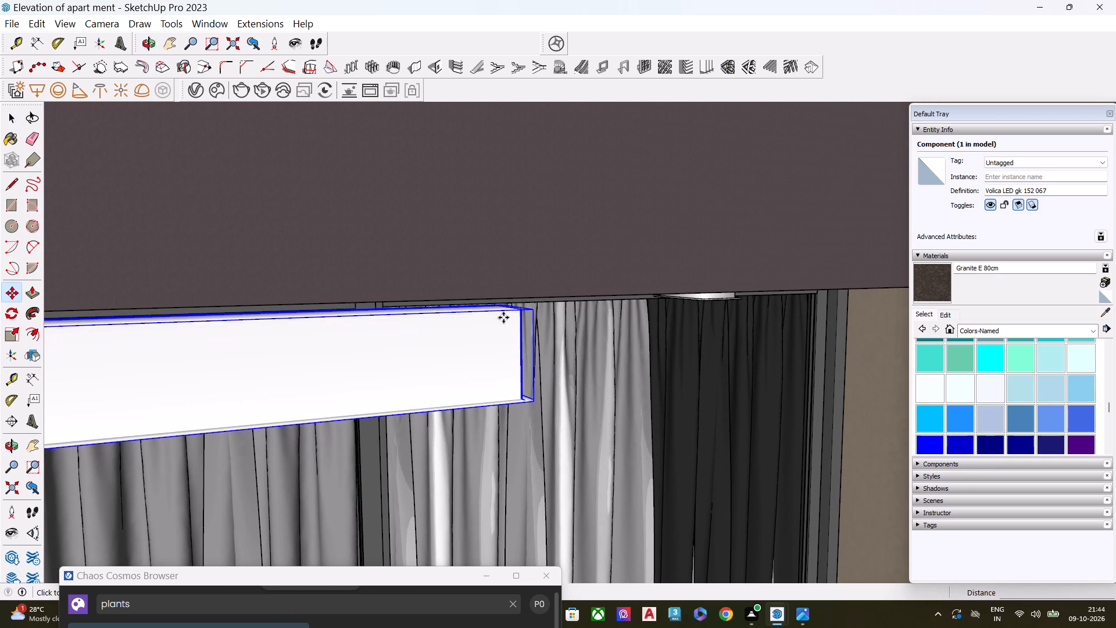
click(530, 315)
click(532, 298)
scroll(547, 219, down, 4)
key(space)
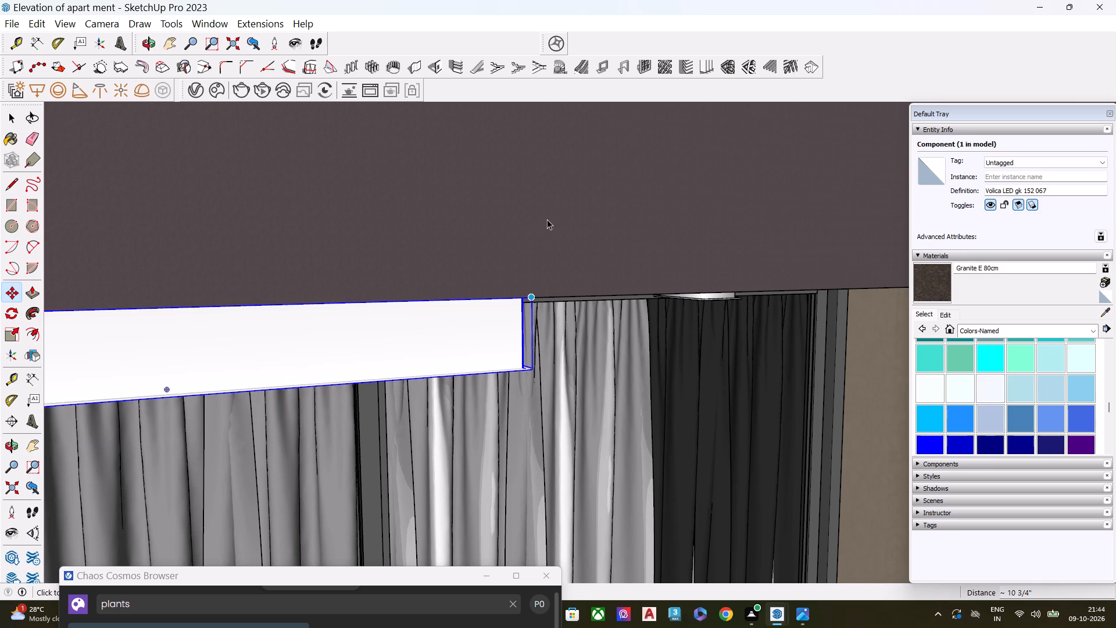
Move the Volica LED light 1' 7 3/4" lengthwise along the top-floor balcony's front edge, placing it between the two ceiling spotlights.
scroll(547, 219, down, 12)
scroll(574, 263, down, 15)
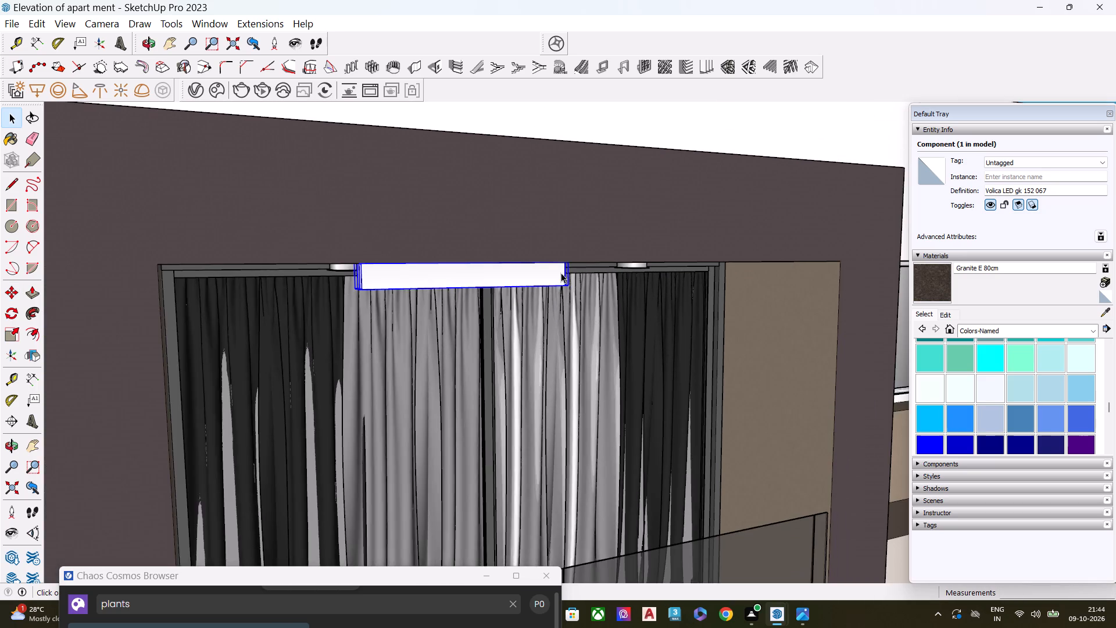
scroll(554, 270, up, 1)
middle_drag(552, 270, 387, 233)
scroll(474, 255, down, 1)
scroll(219, 216, up, 10)
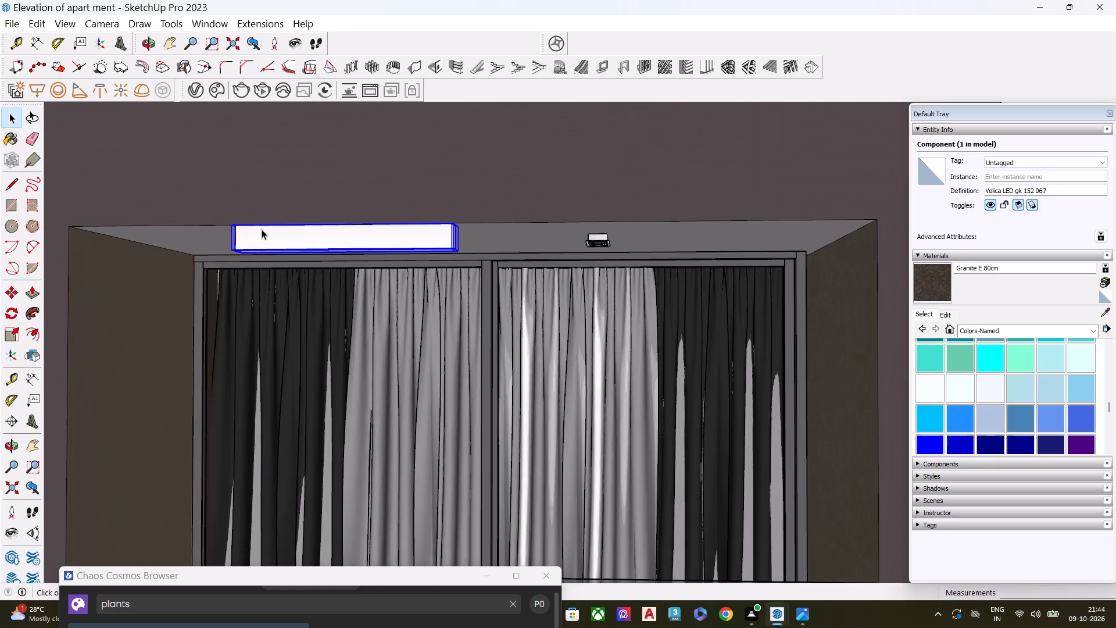
click(341, 243)
key(m)
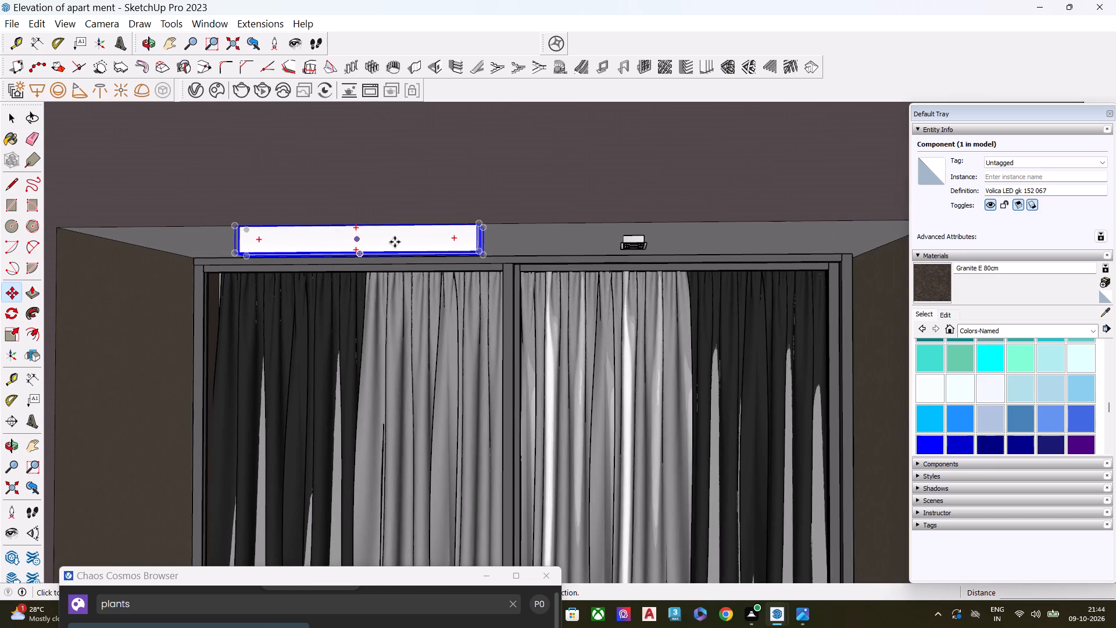
click(395, 242)
click(512, 244)
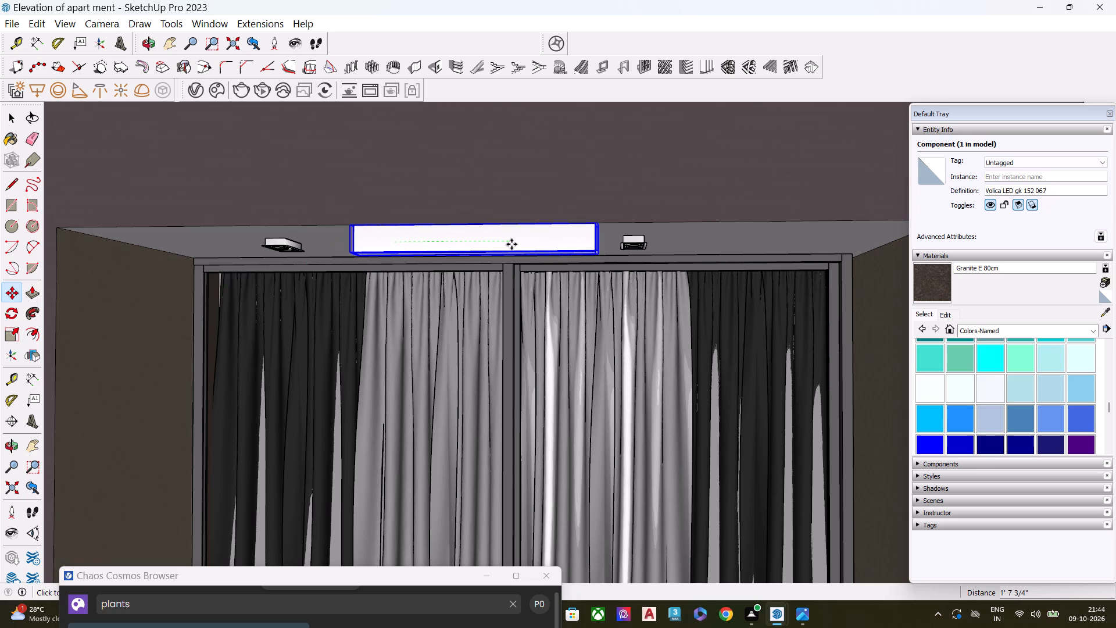
Move the Volica LED light by its top end corner 1' 7 3/4" inward along the red axis, towards the curtain window.
middle_drag(440, 240, 691, 238)
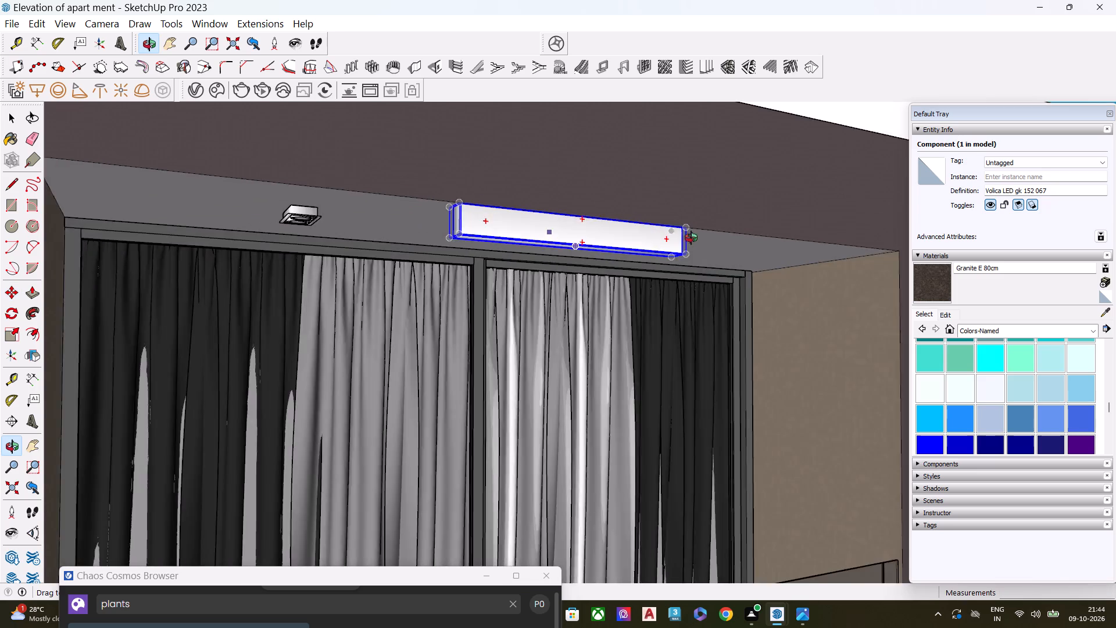
middle_drag(691, 238, 795, 255)
scroll(659, 240, up, 8)
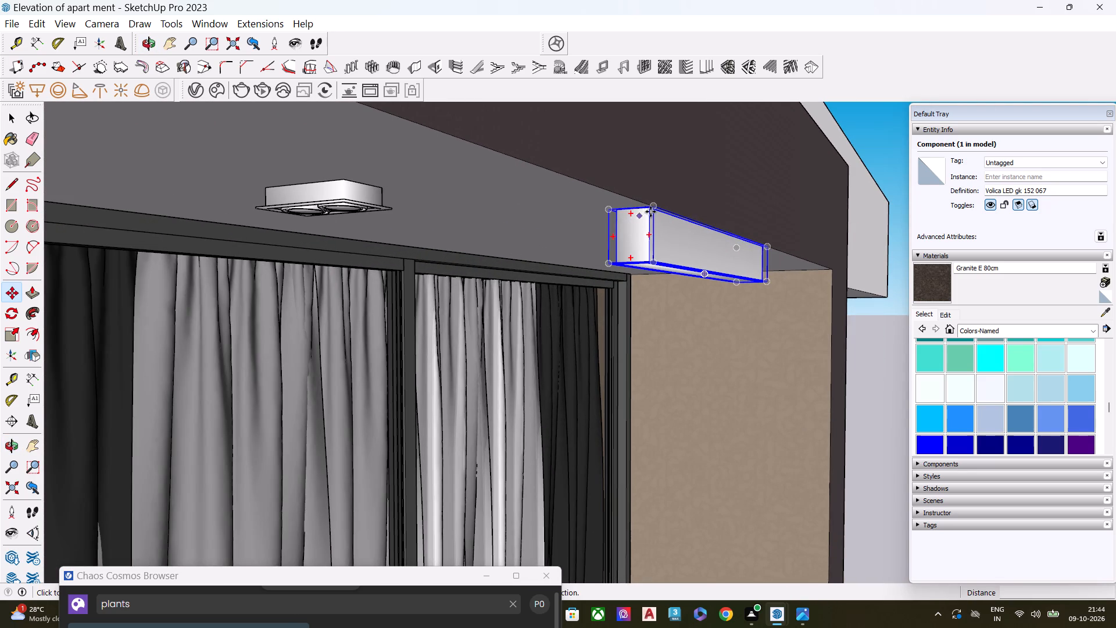
click(654, 207)
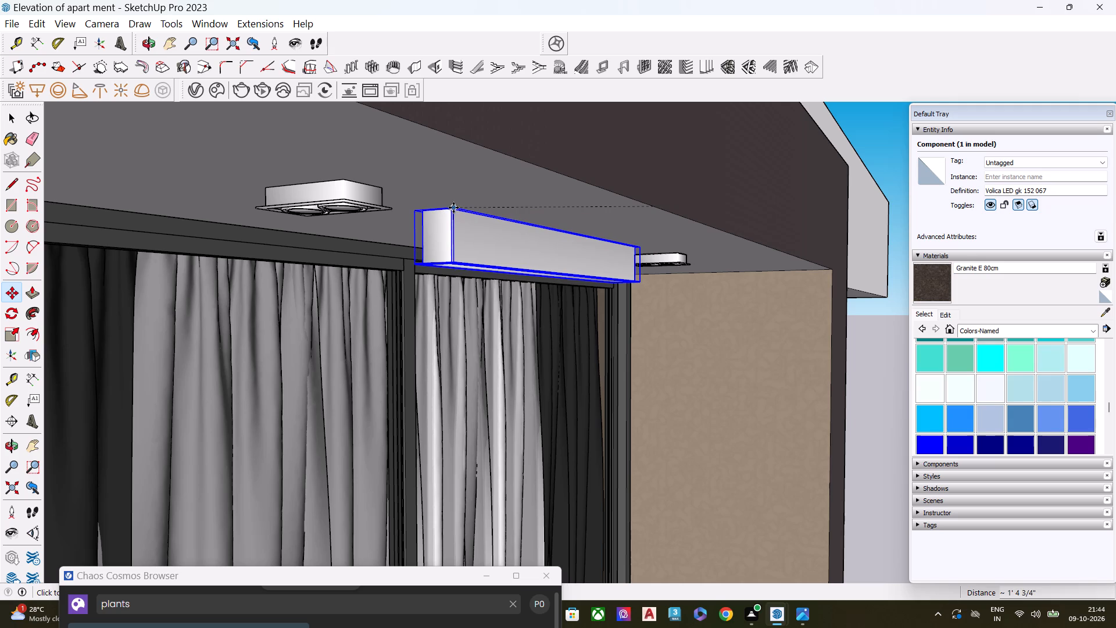
click(457, 215)
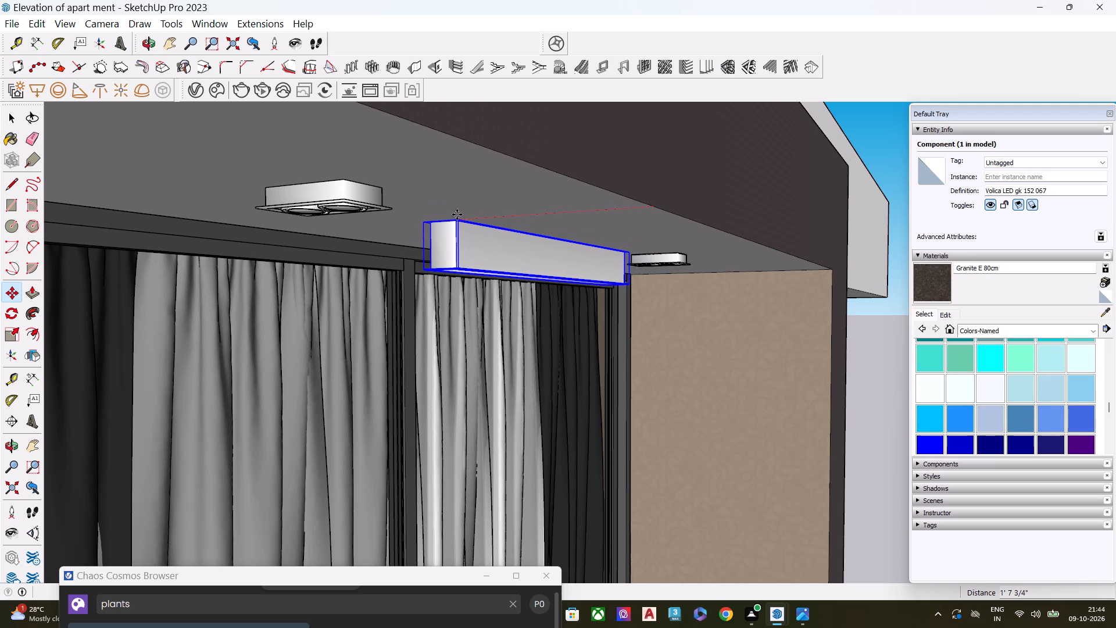
Copy the Volica LED light about 10' 9 3/4" straight down to the ceiling of the balcony below, between its two spotlights.
key(space)
key(m)
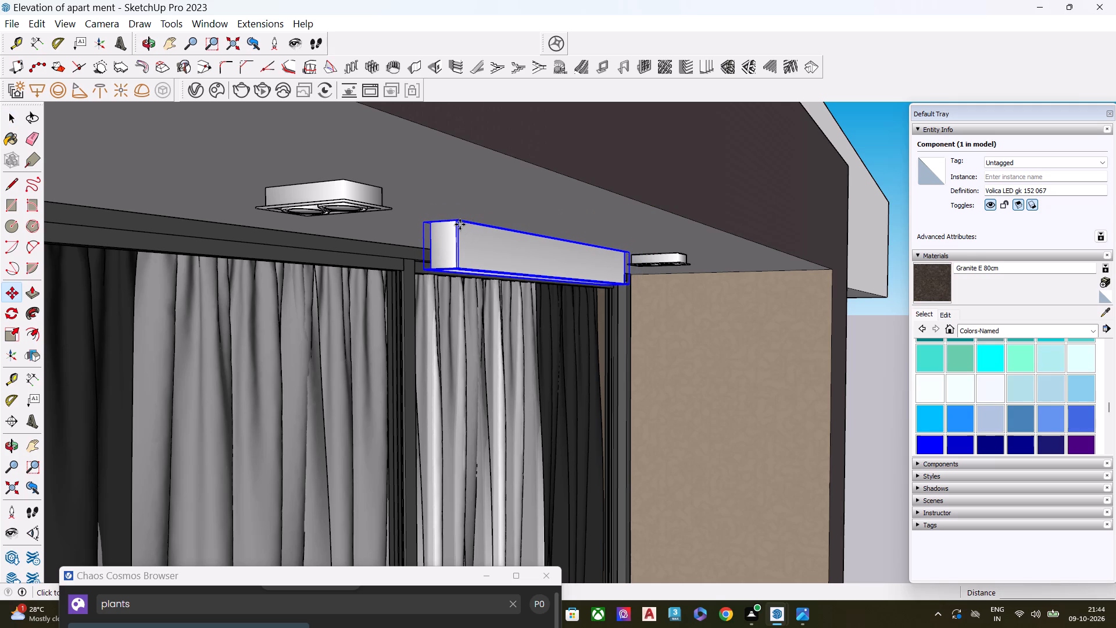
click(457, 220)
scroll(307, 208, down, 6)
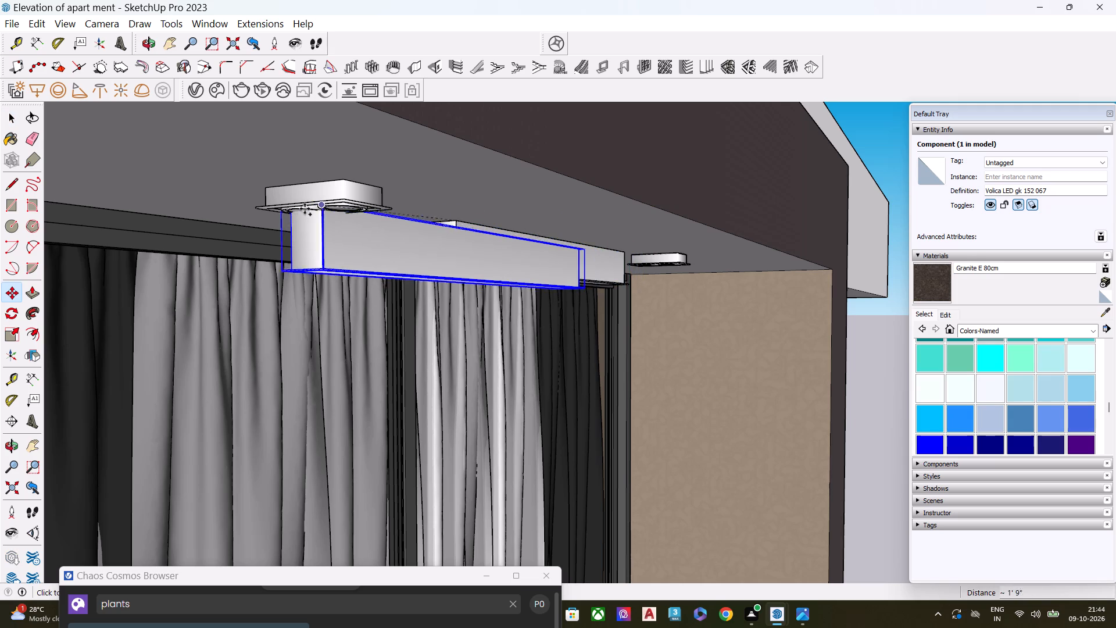
scroll(305, 209, down, 2)
scroll(415, 206, down, 10)
scroll(558, 238, down, 10)
middle_drag(693, 407, 591, 401)
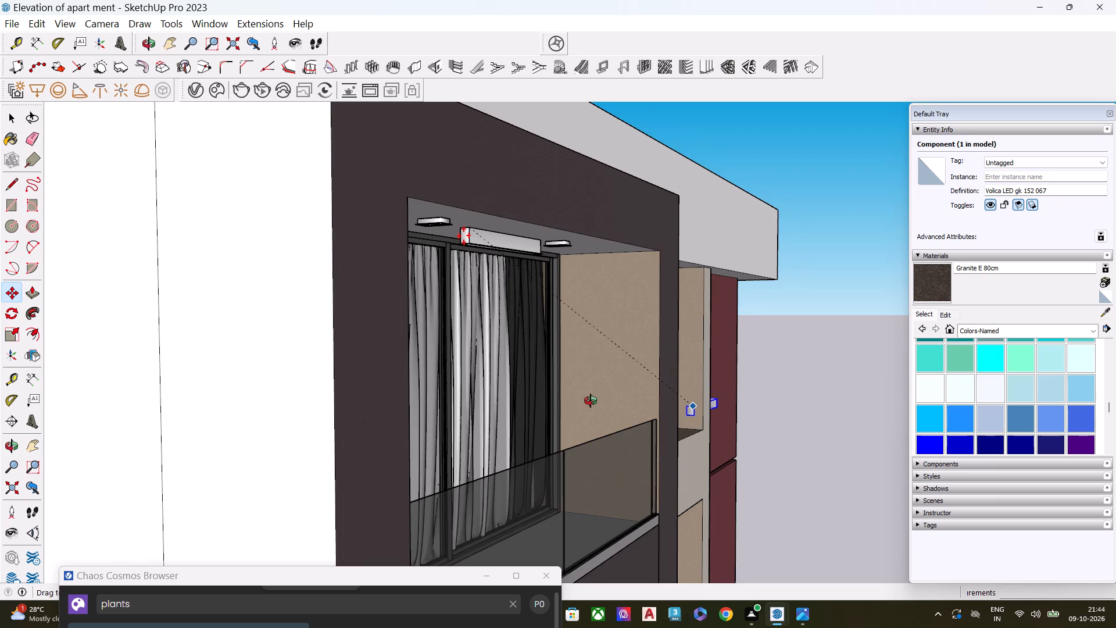
middle_drag(591, 401, 514, 376)
middle_click(510, 375)
scroll(451, 280, up, 1)
scroll(485, 269, down, 9)
scroll(635, 304, down, 10)
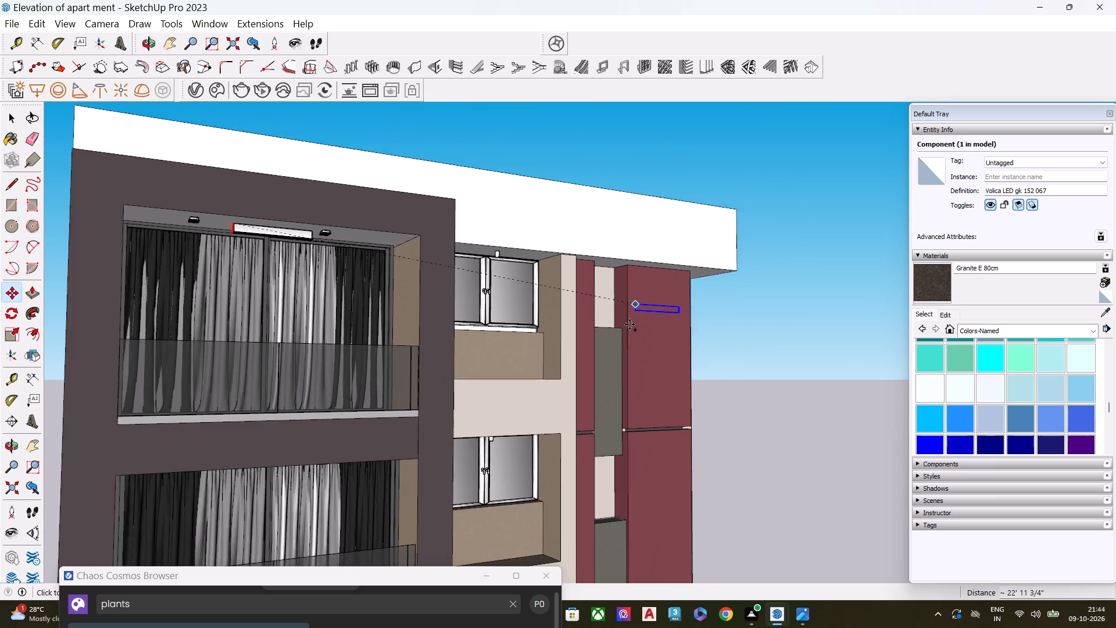
middle_drag(297, 463, 331, 420)
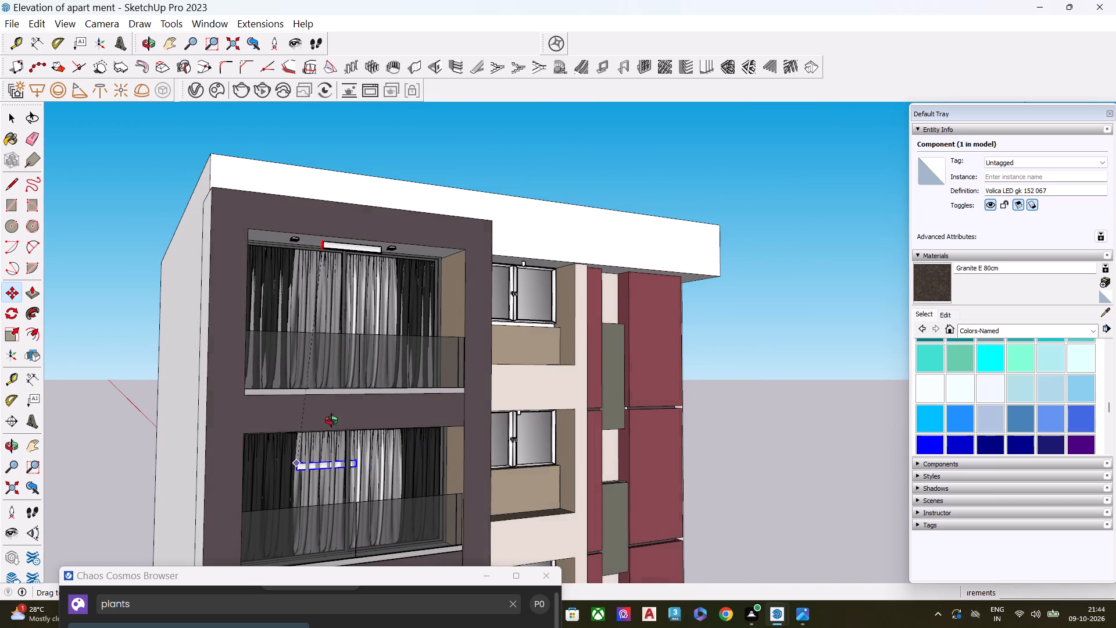
middle_drag(331, 420, 367, 404)
scroll(373, 375, up, 9)
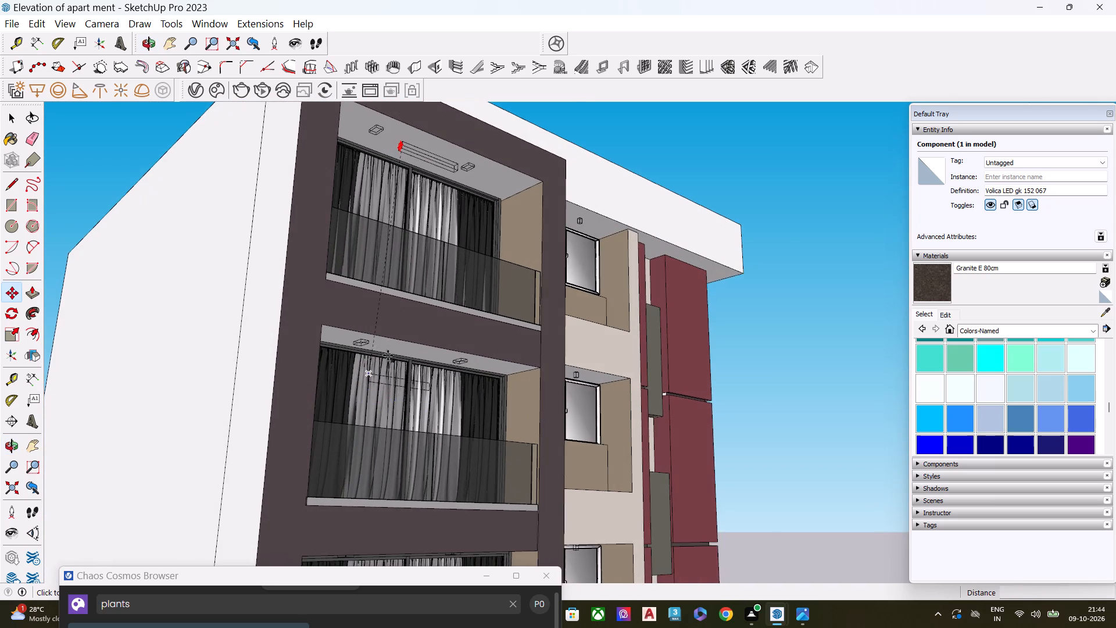
scroll(392, 355, up, 18)
scroll(395, 349, up, 7)
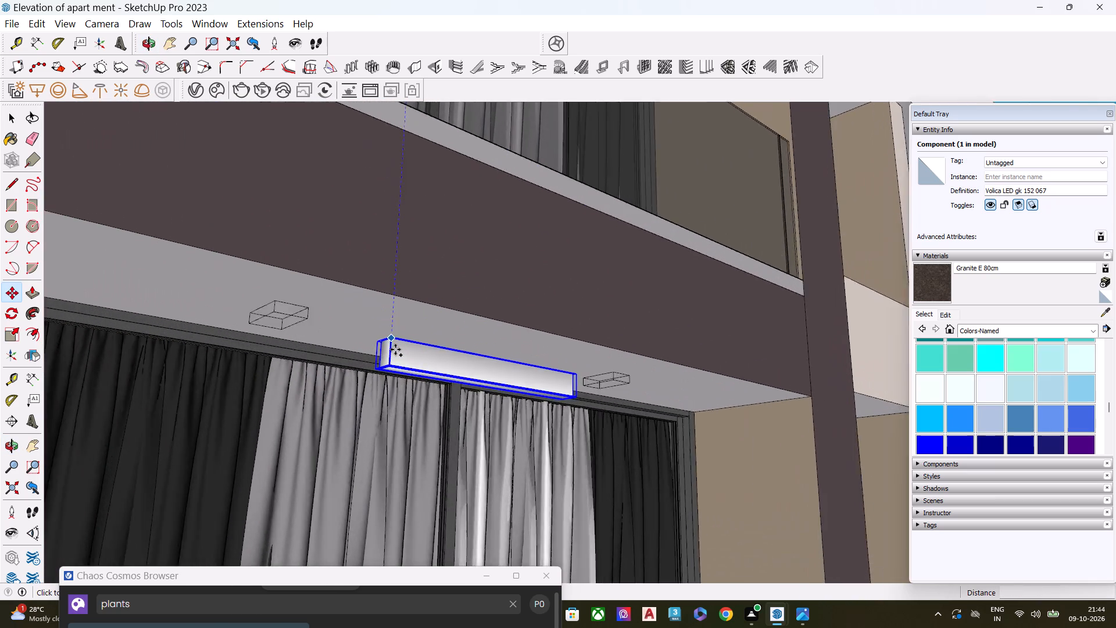
scroll(395, 349, up, 2)
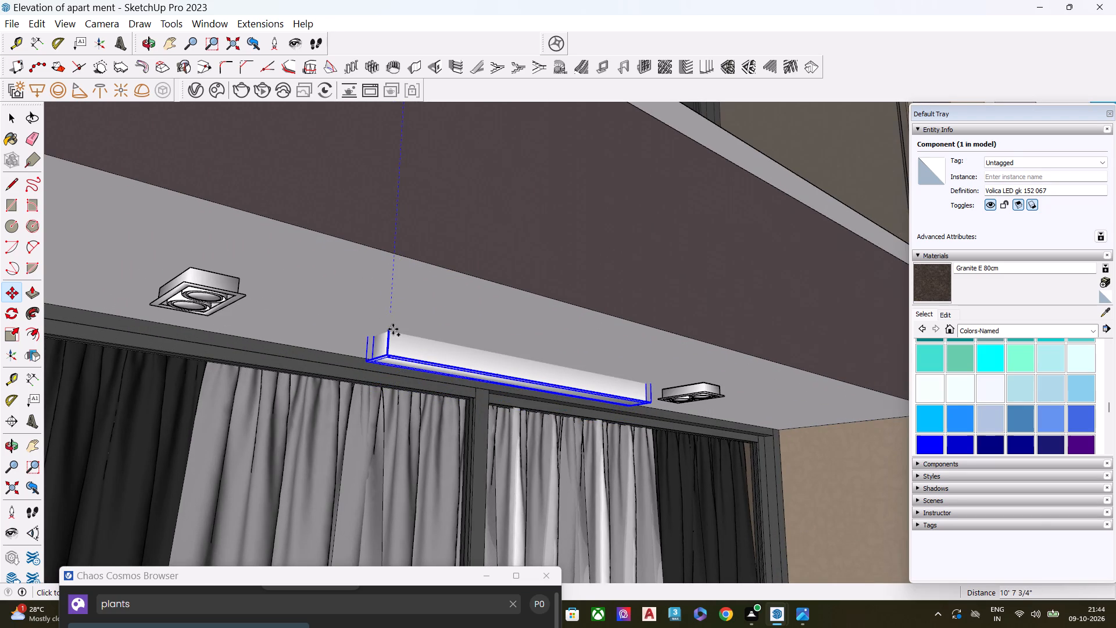
click(392, 336)
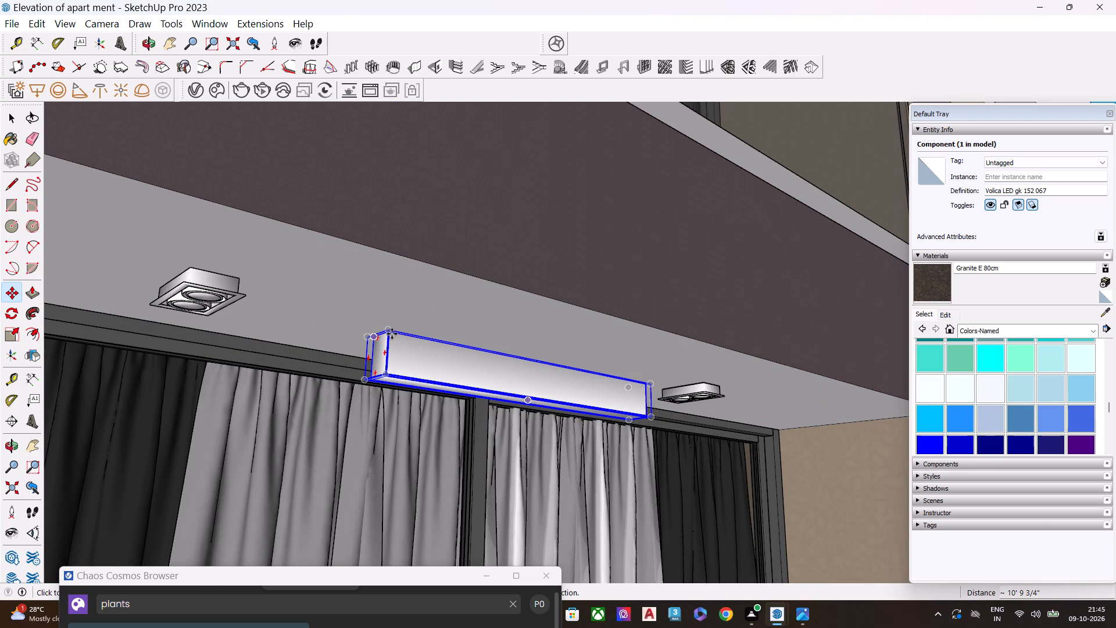
Copy the second balcony's Volica LED light about 9' 5 3/4" down to the ceiling of the third balcony from the top.
click(389, 330)
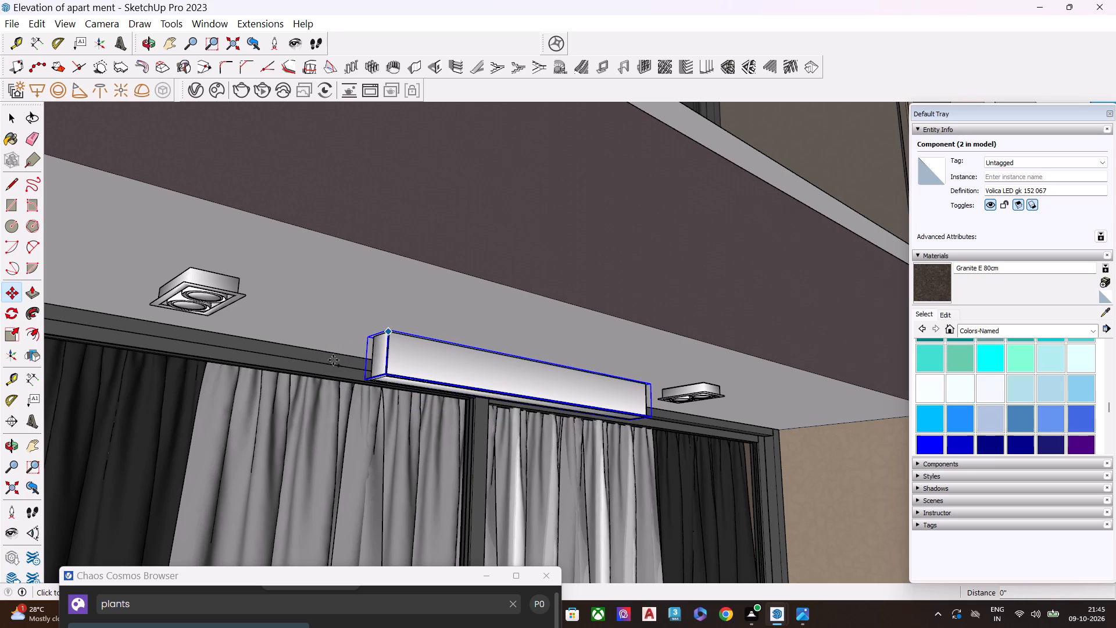
scroll(318, 365, down, 4)
scroll(409, 349, down, 10)
scroll(457, 326, down, 10)
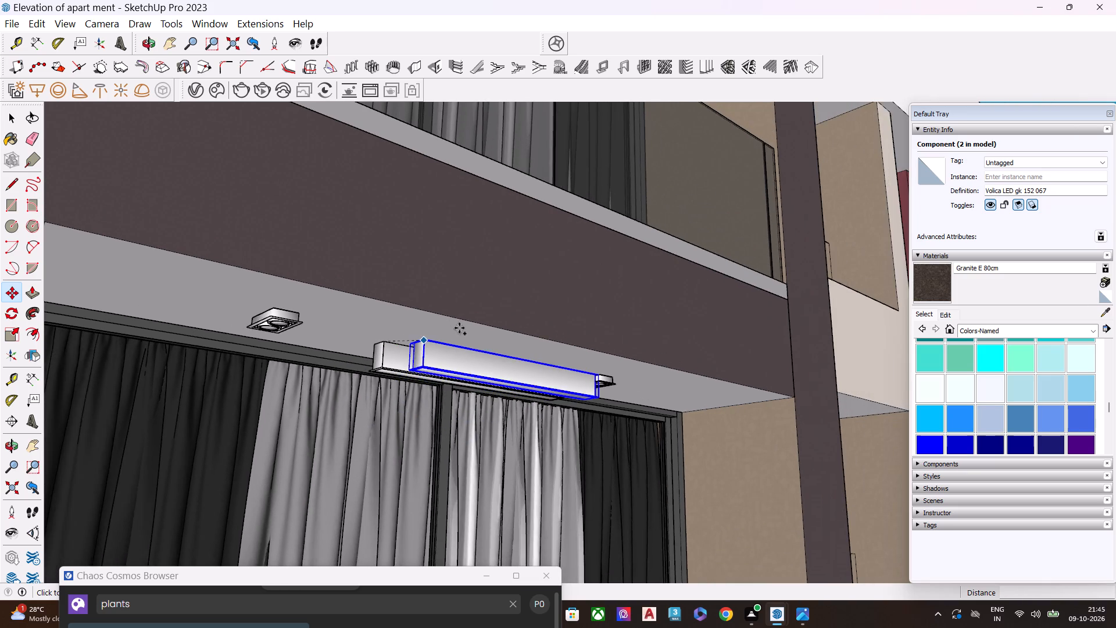
scroll(459, 326, down, 17)
scroll(486, 312, up, 1)
scroll(486, 312, down, 14)
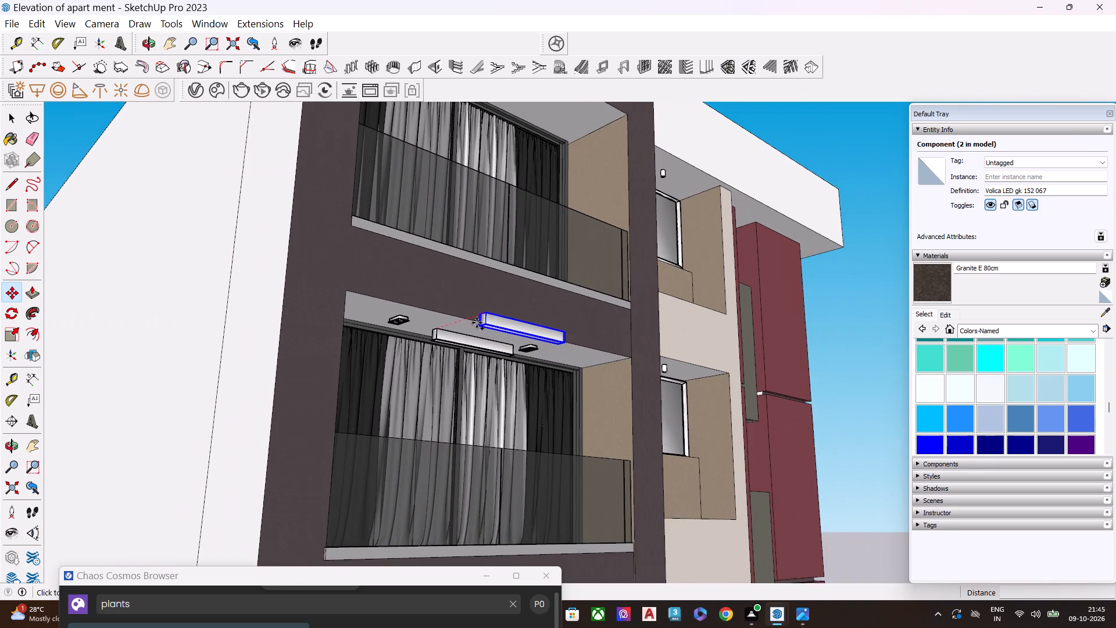
scroll(477, 323, down, 17)
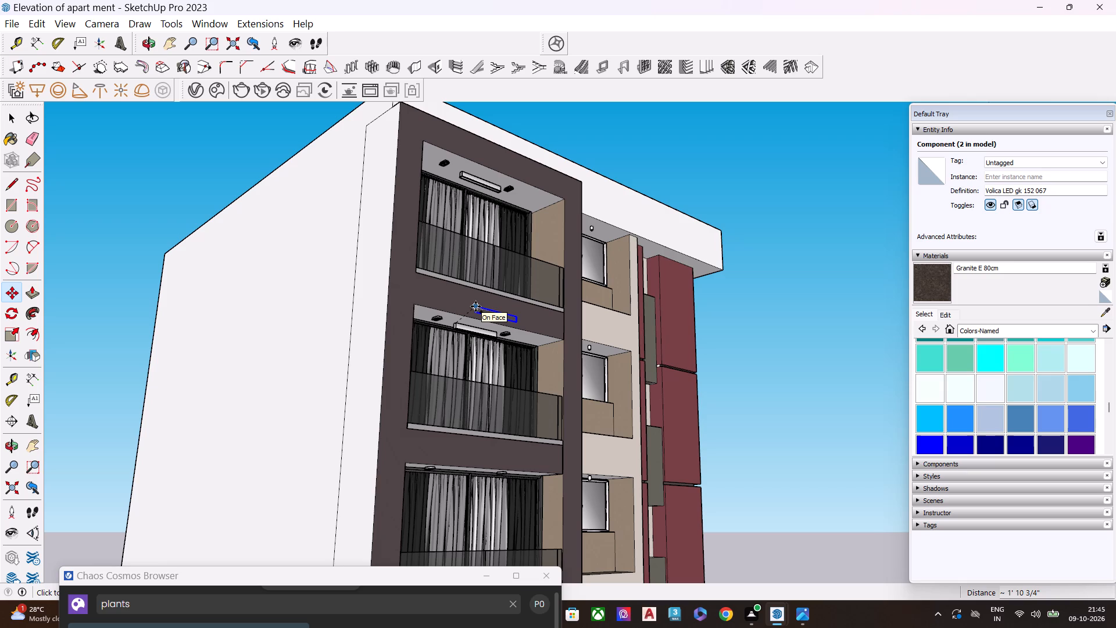
scroll(475, 381, down, 4)
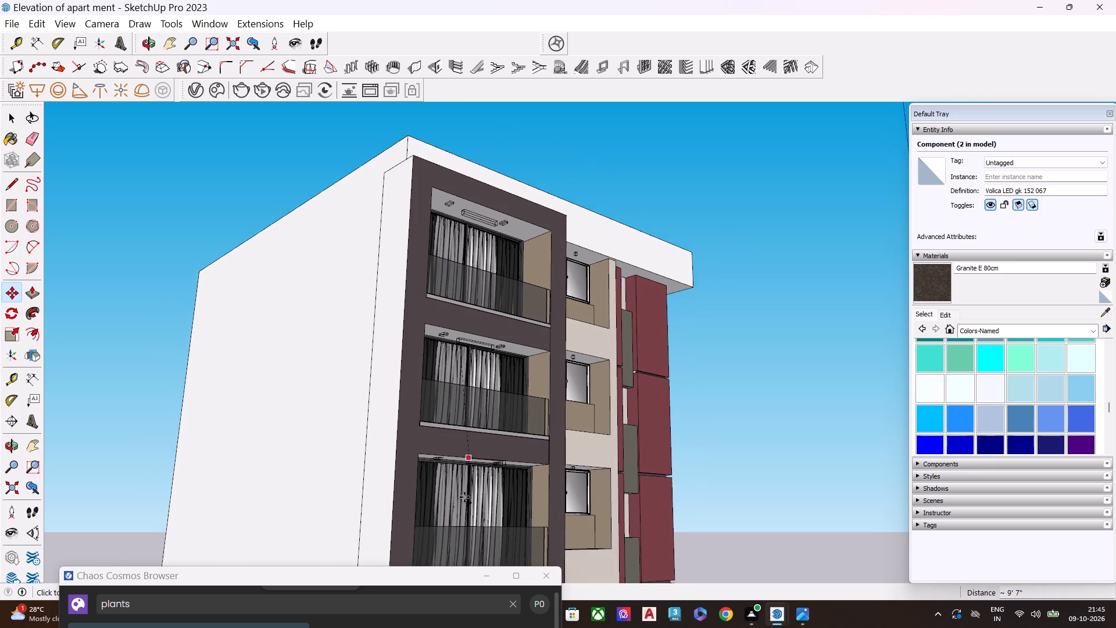
middle_drag(463, 497, 495, 458)
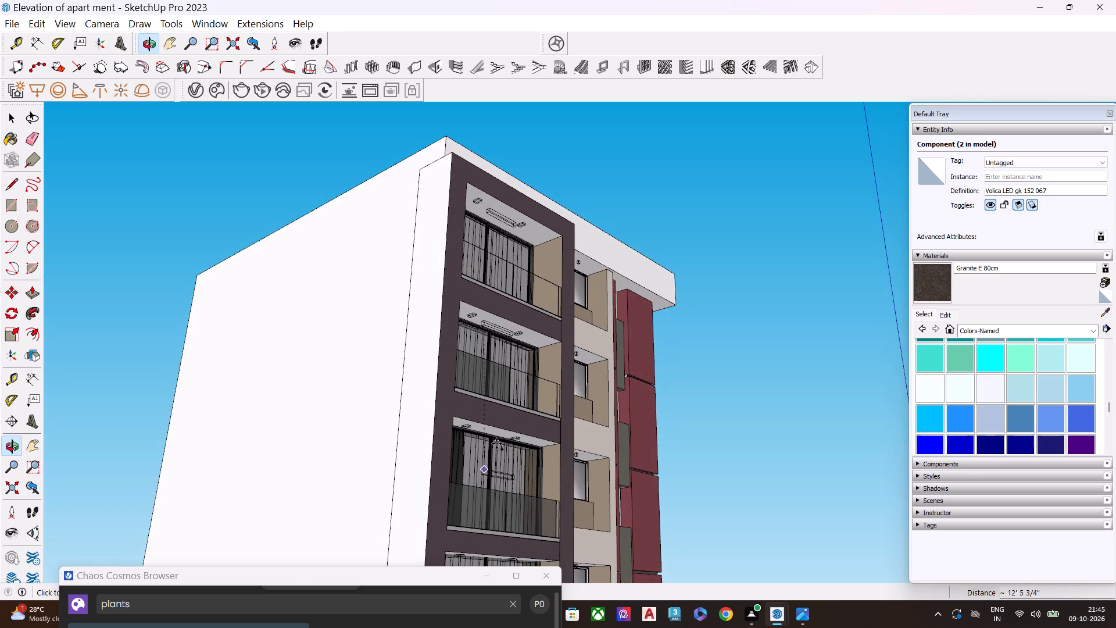
scroll(496, 444, up, 12)
scroll(471, 432, up, 9)
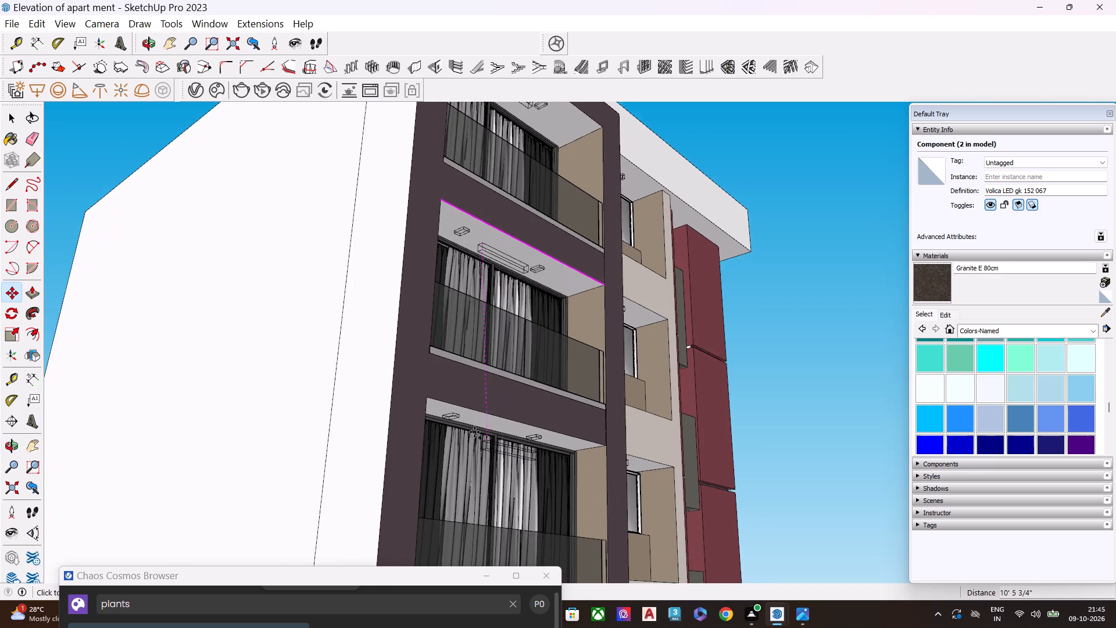
scroll(491, 427, up, 11)
middle_drag(483, 420, 492, 402)
scroll(490, 401, up, 9)
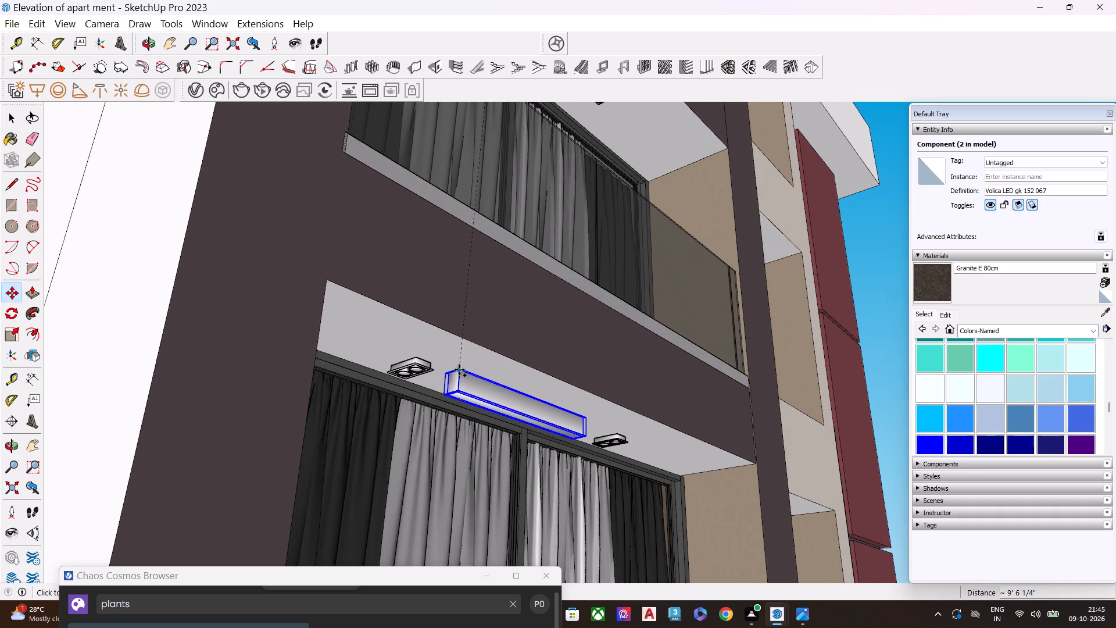
middle_click(450, 383)
scroll(450, 383, up, 2)
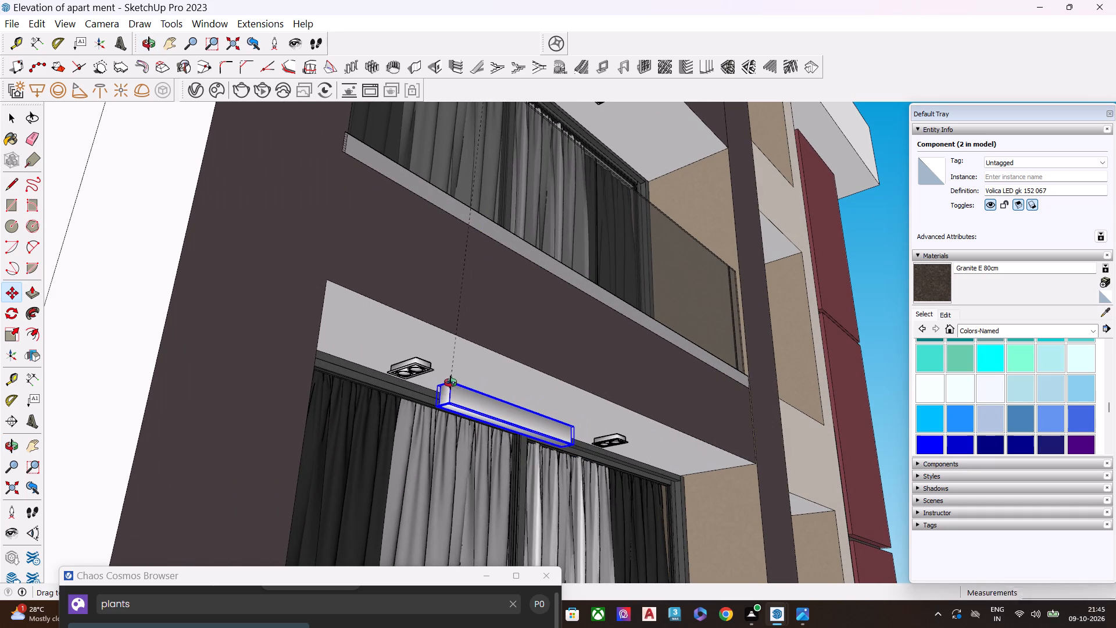
scroll(450, 383, up, 19)
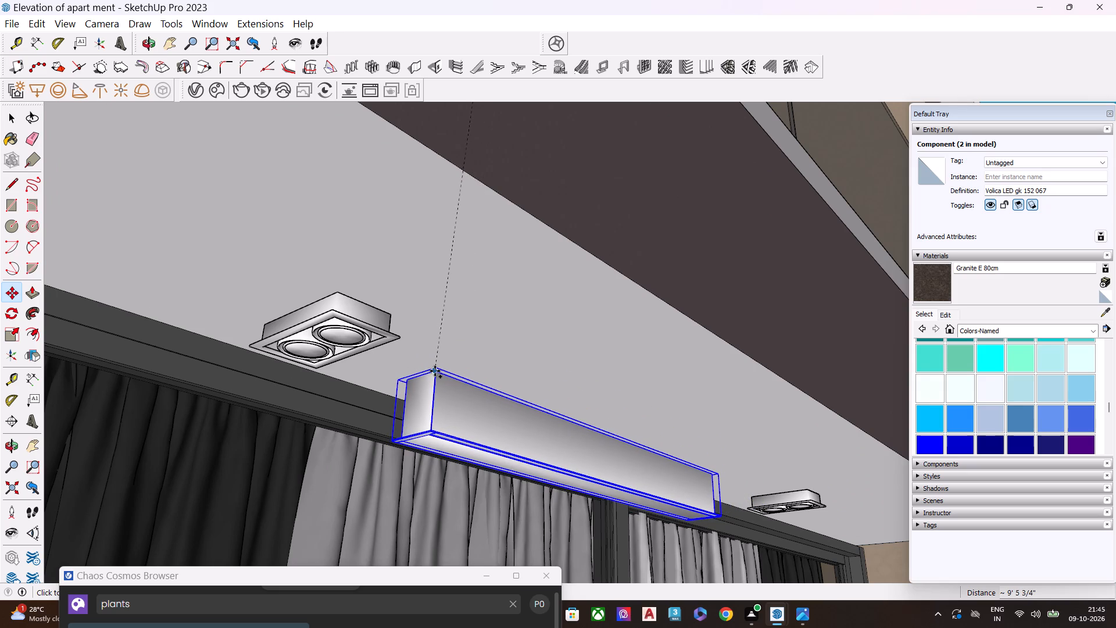
scroll(435, 371, up, 10)
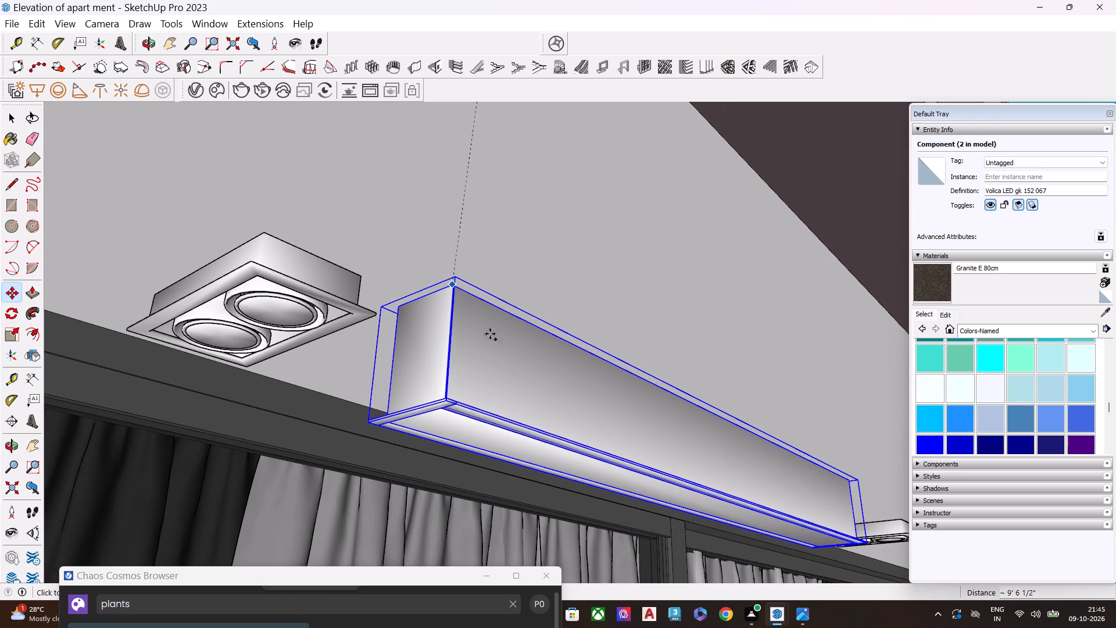
scroll(501, 340, up, 1)
middle_drag(502, 341, 446, 442)
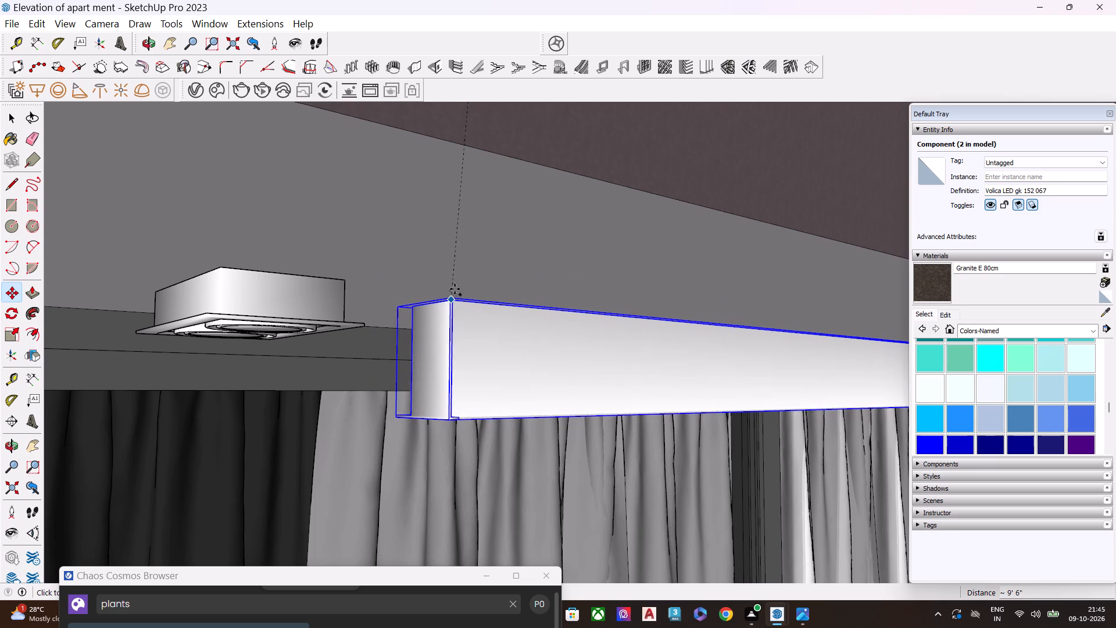
click(445, 306)
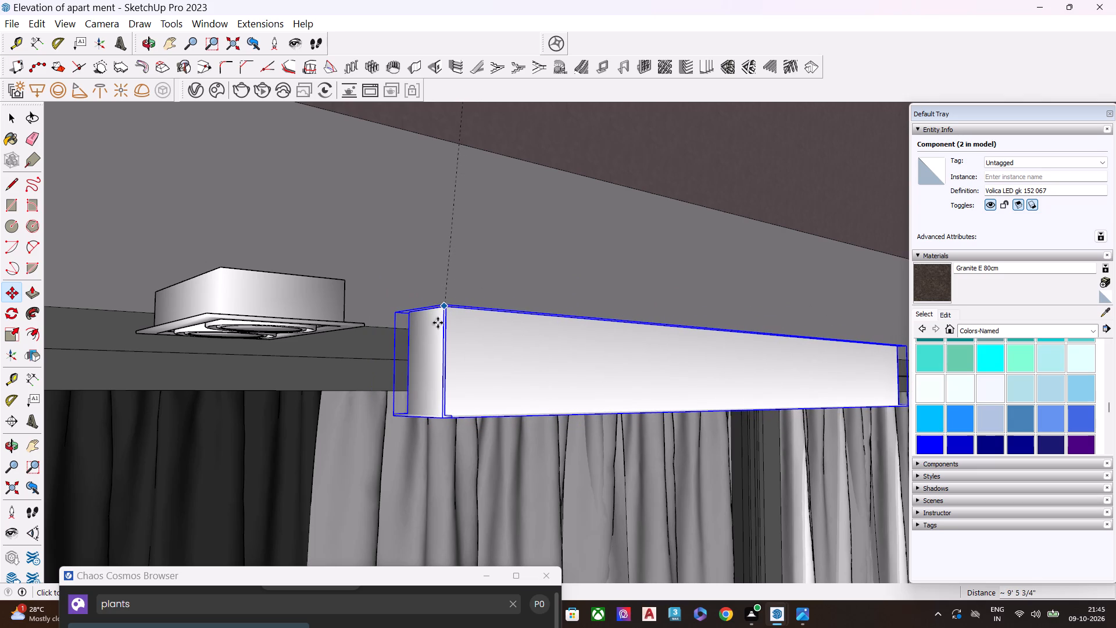
Copy the third balcony's Volica LED light about 9' 10" straight down to the ceiling of the lowest balcony, between its two spotlights.
scroll(421, 338, down, 5)
middle_drag(522, 355, 411, 406)
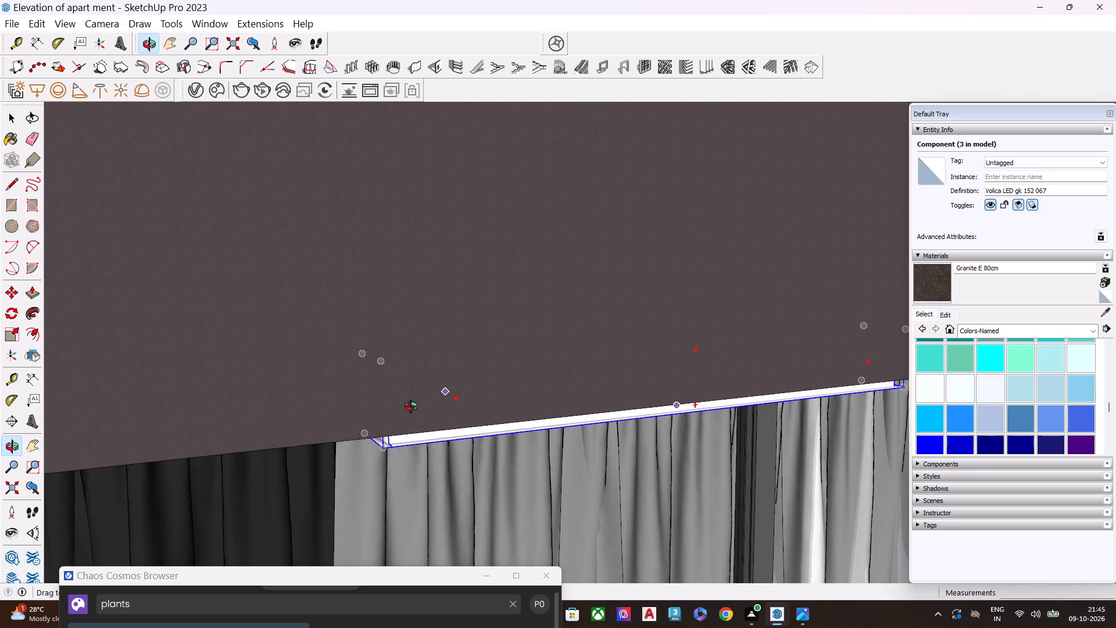
middle_drag(411, 406, 320, 336)
scroll(356, 340, up, 2)
scroll(505, 339, down, 4)
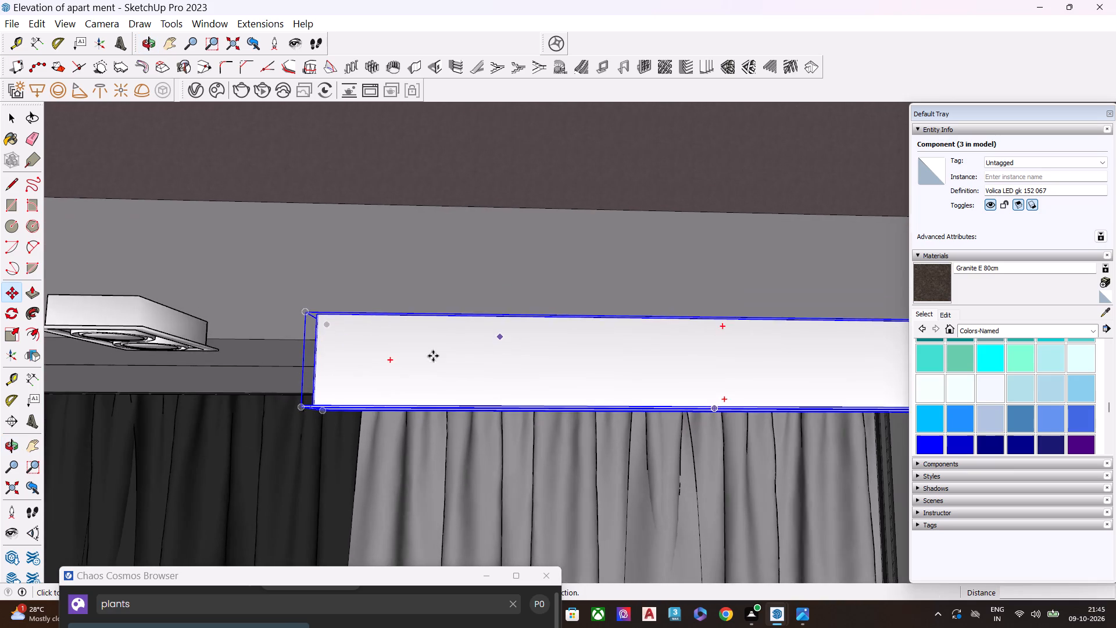
middle_drag(403, 349, 485, 370)
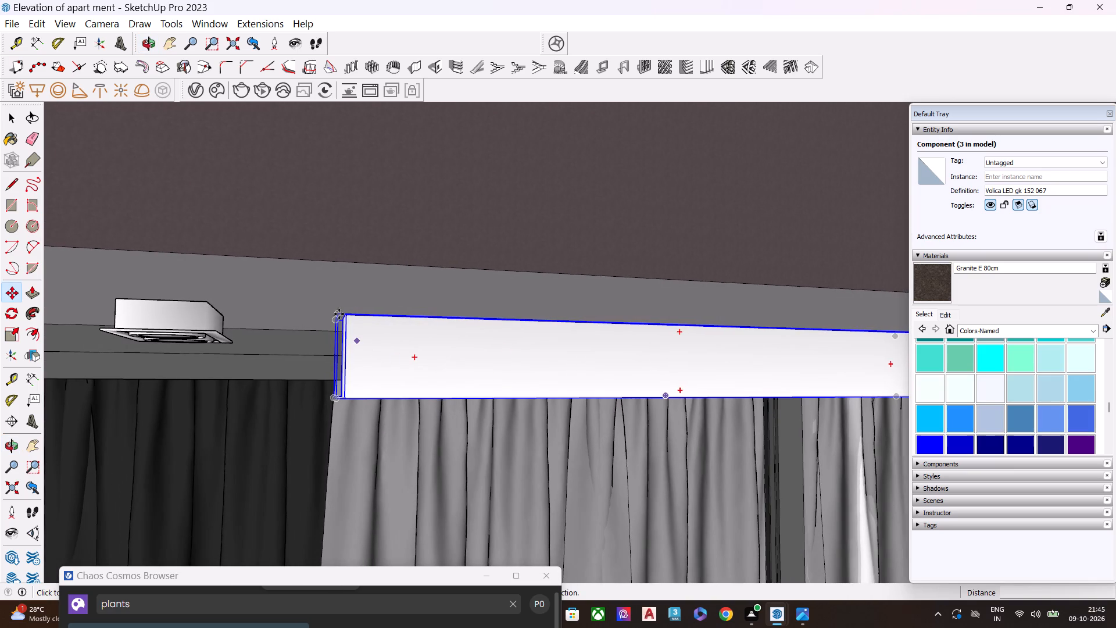
click(339, 314)
scroll(217, 355, down, 9)
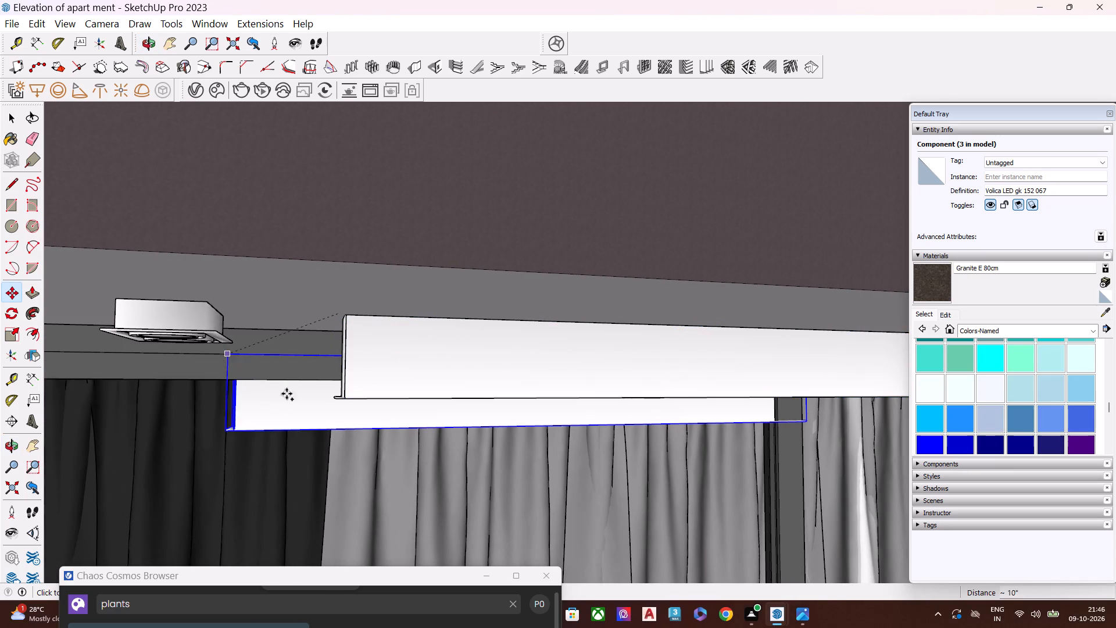
scroll(376, 368, down, 4)
scroll(412, 374, up, 1)
scroll(414, 374, down, 10)
scroll(449, 367, up, 2)
scroll(449, 367, down, 13)
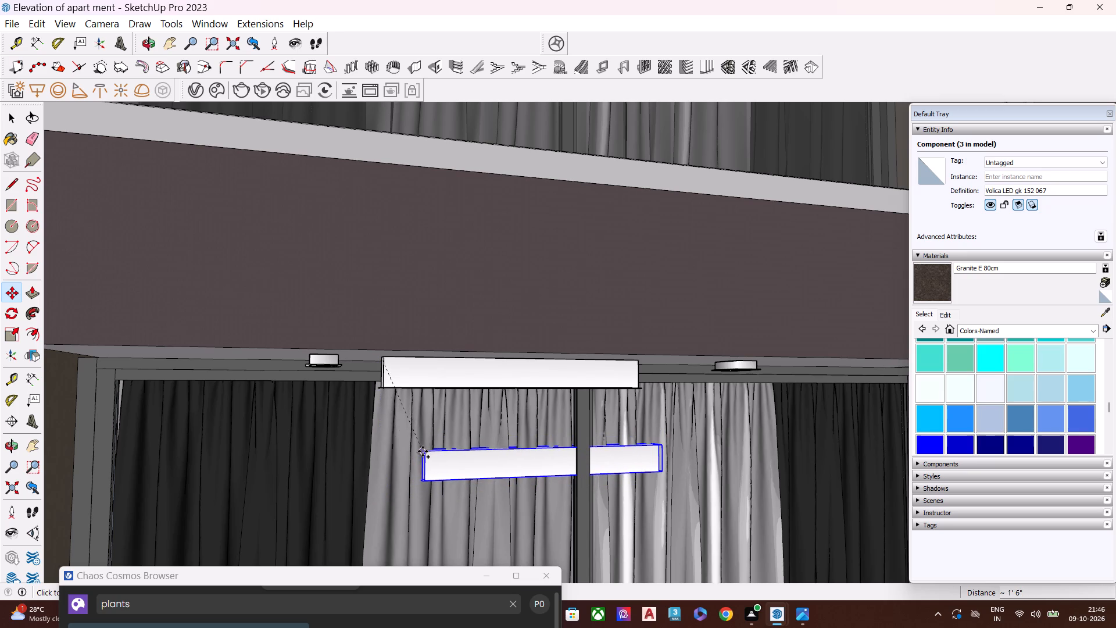
scroll(422, 451, down, 10)
scroll(685, 429, down, 5)
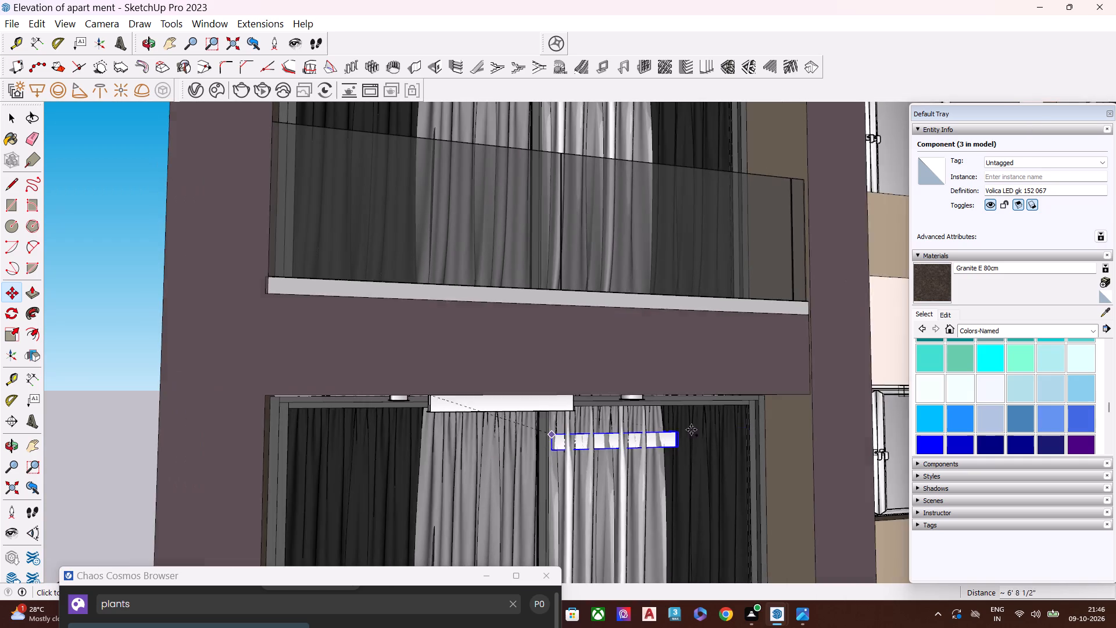
scroll(691, 430, down, 4)
scroll(603, 419, down, 9)
scroll(541, 433, down, 10)
scroll(622, 427, up, 1)
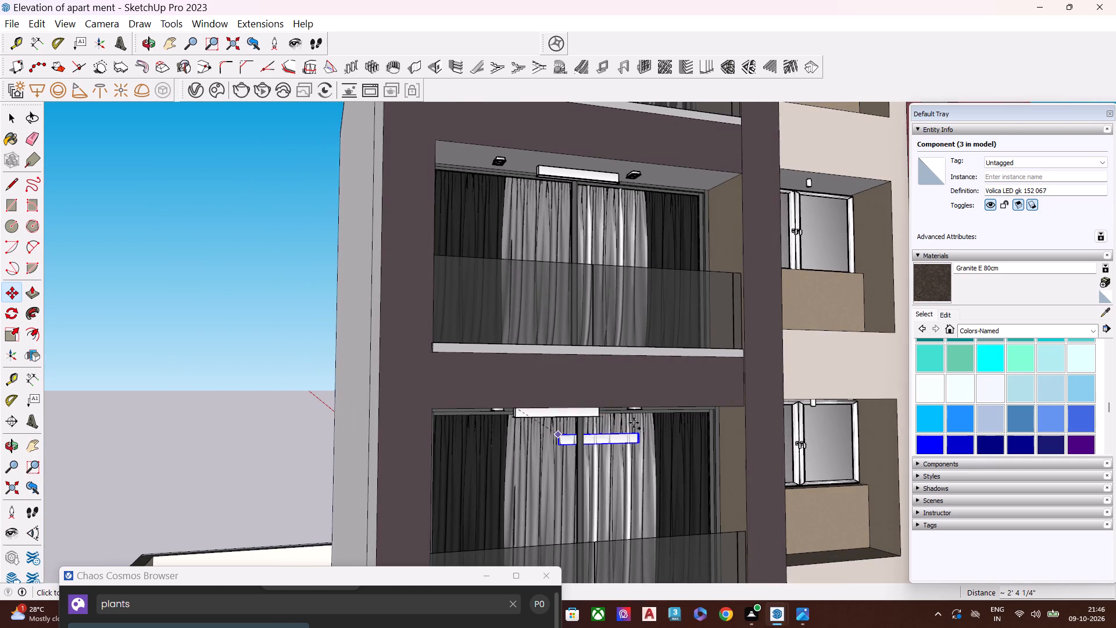
scroll(645, 418, down, 20)
scroll(690, 422, down, 3)
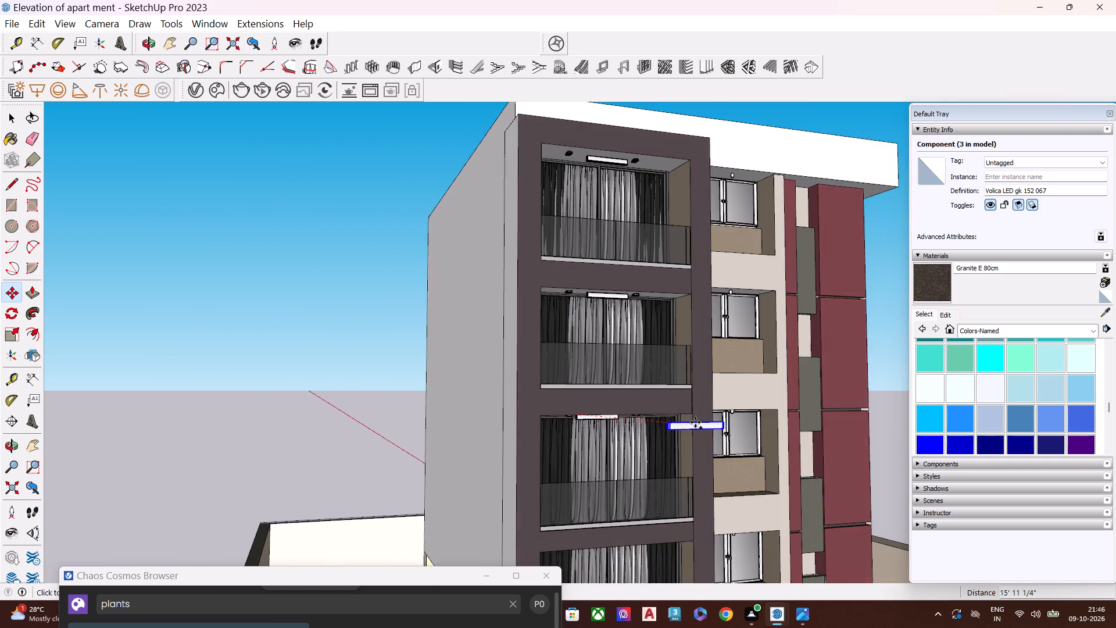
scroll(695, 422, down, 2)
scroll(630, 423, down, 6)
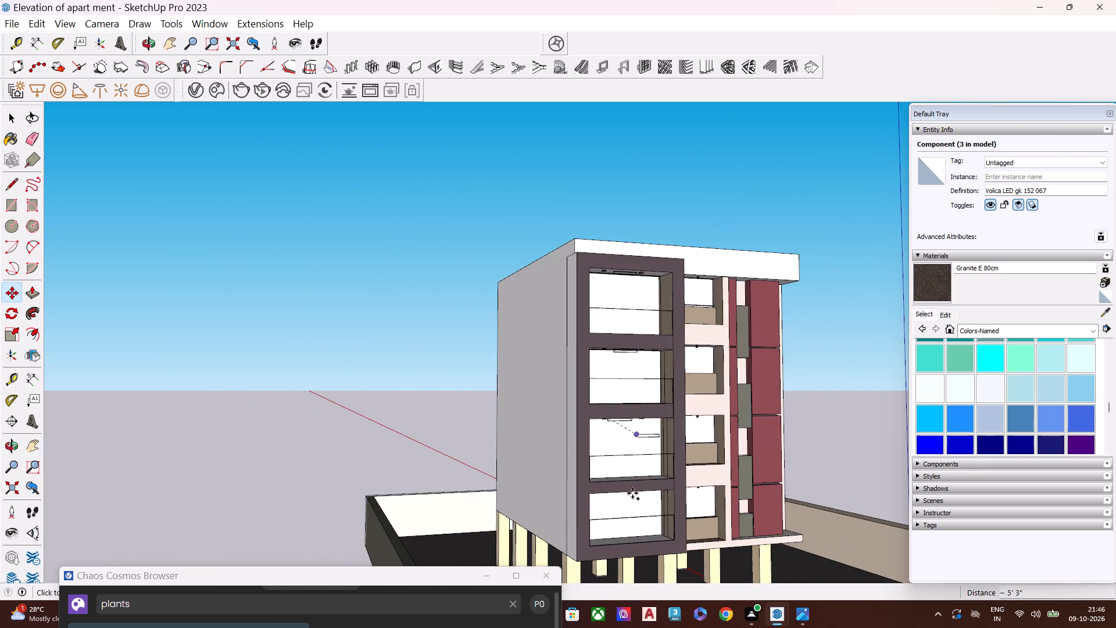
scroll(625, 532, up, 17)
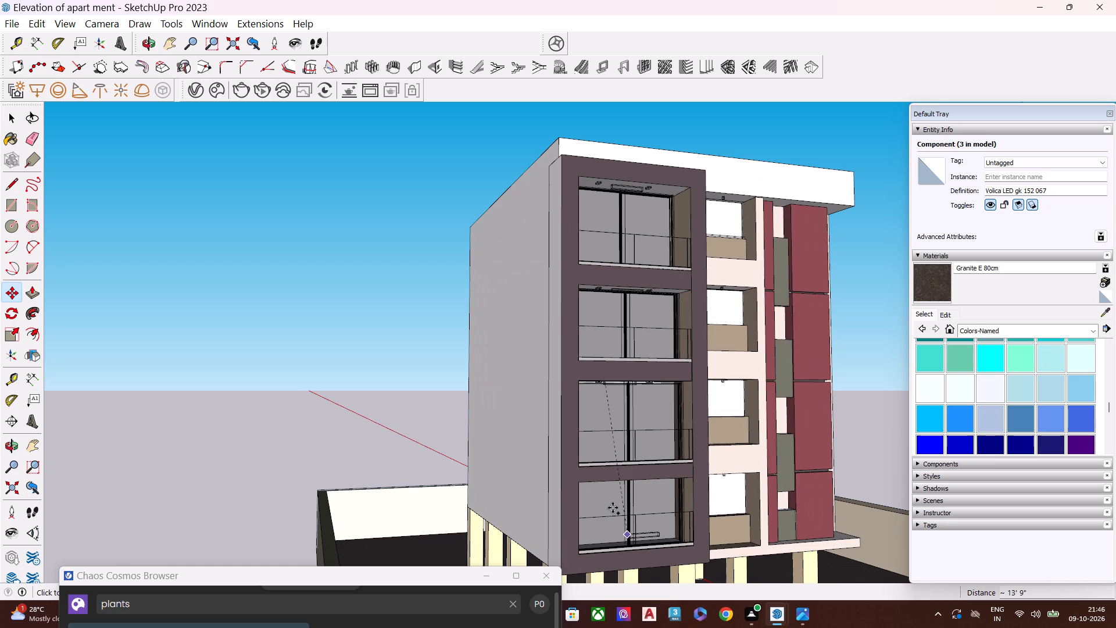
scroll(613, 508, up, 3)
middle_drag(615, 504, 660, 456)
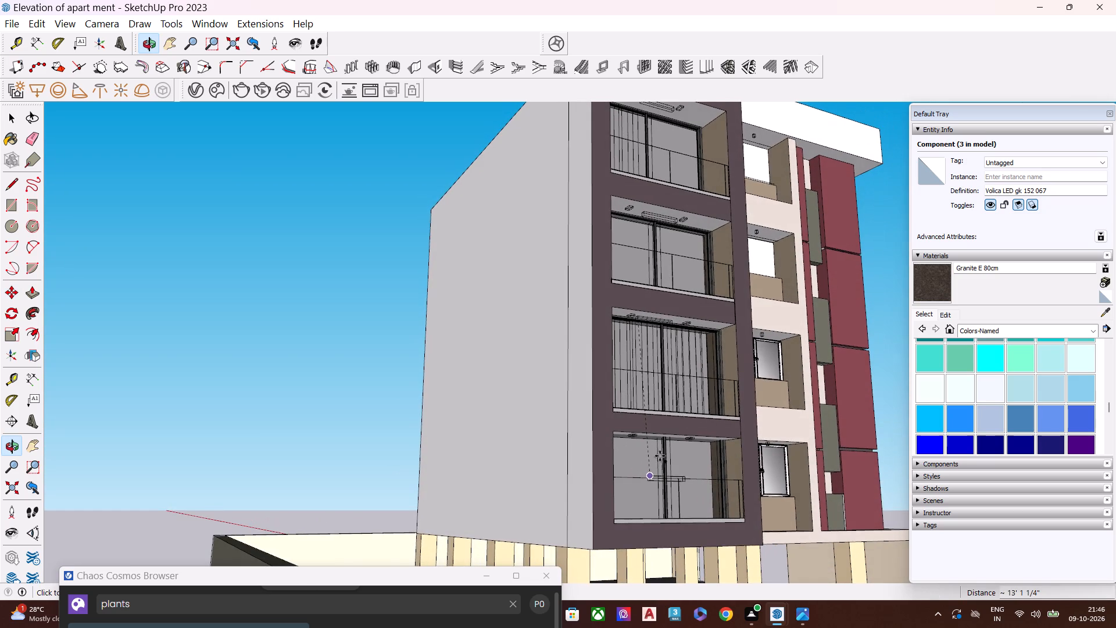
scroll(660, 456, up, 12)
middle_drag(672, 411, 699, 394)
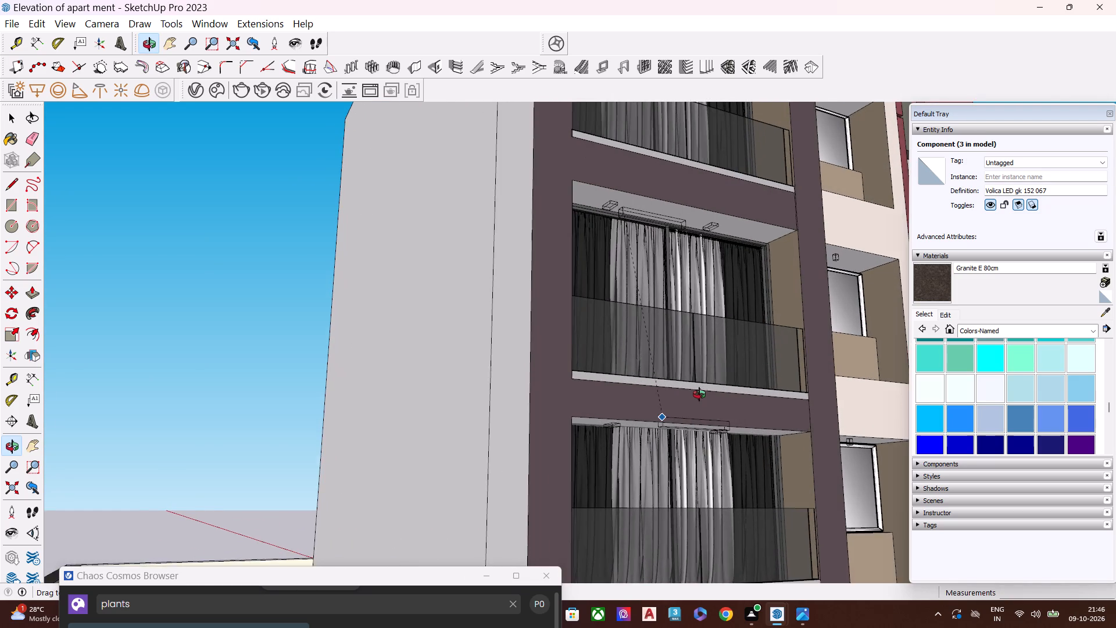
middle_drag(699, 394, 717, 383)
scroll(675, 400, up, 15)
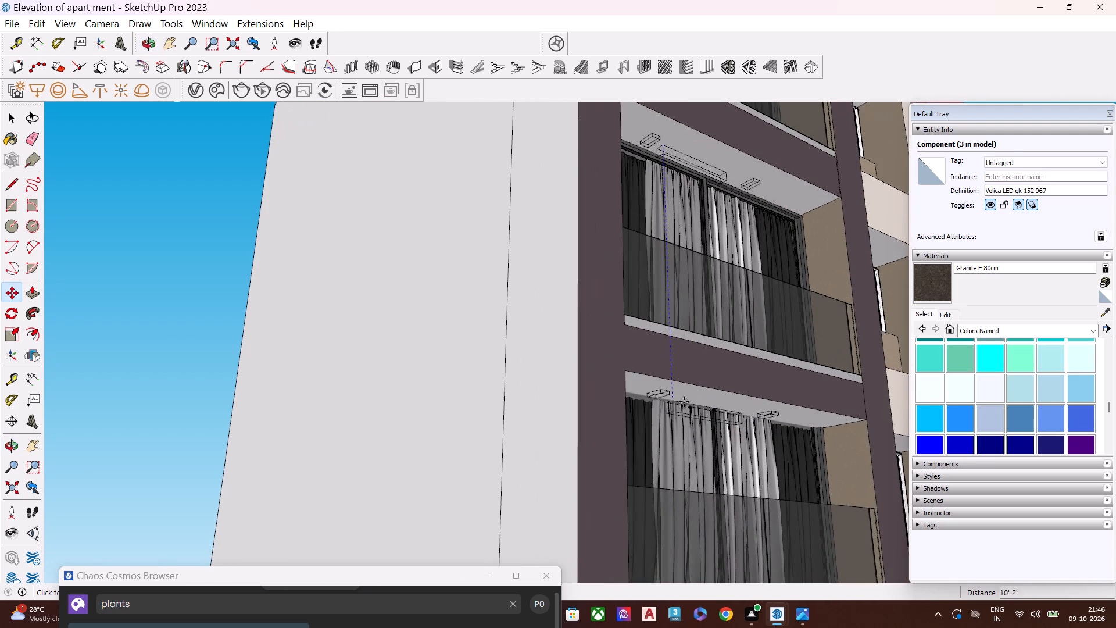
scroll(684, 402, up, 19)
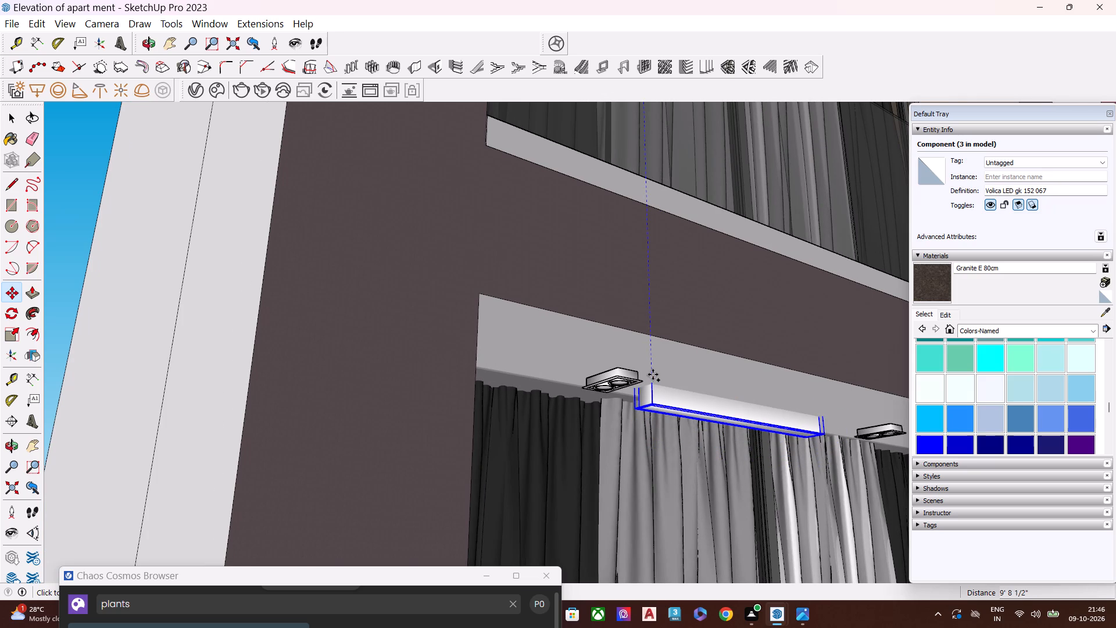
click(653, 387)
right_click(653, 387)
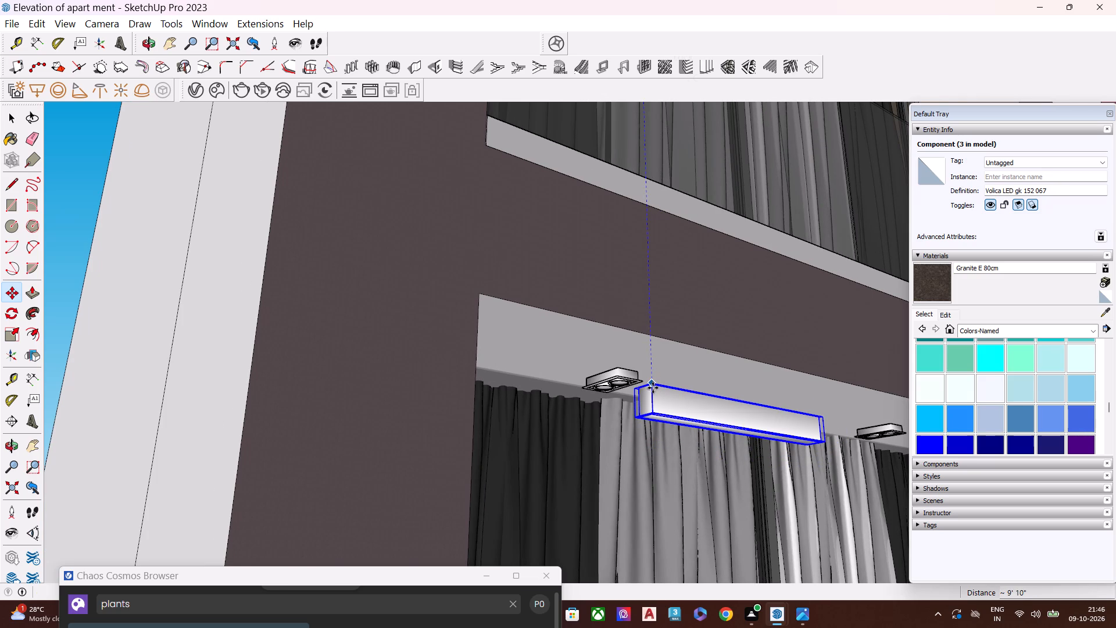
key(space)
key(space)
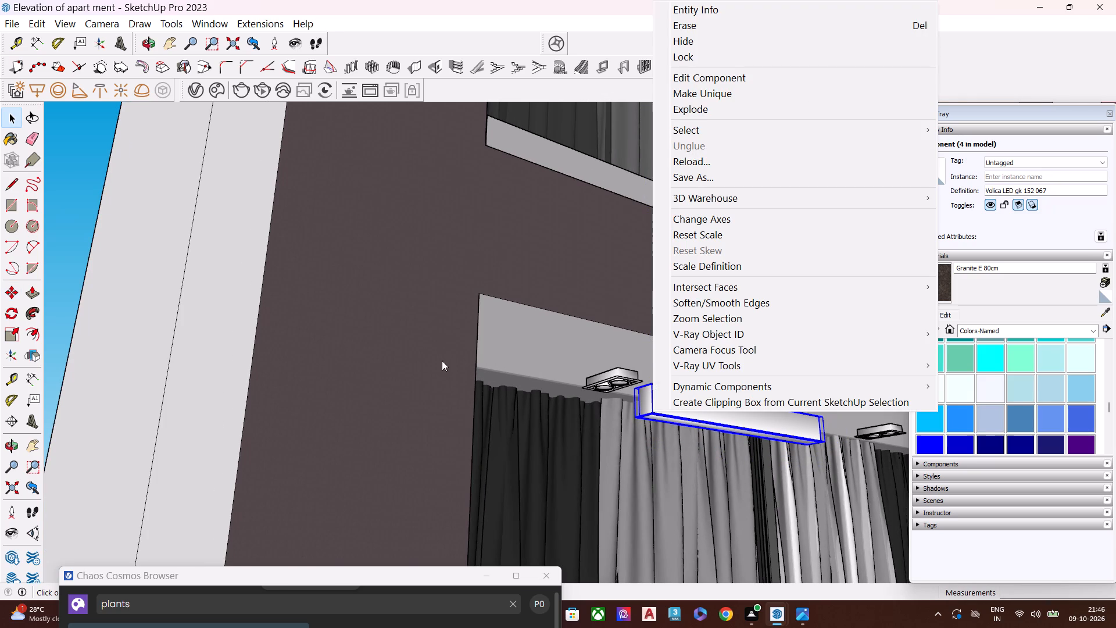
scroll(261, 293, down, 1)
click(76, 226)
scroll(391, 348, down, 6)
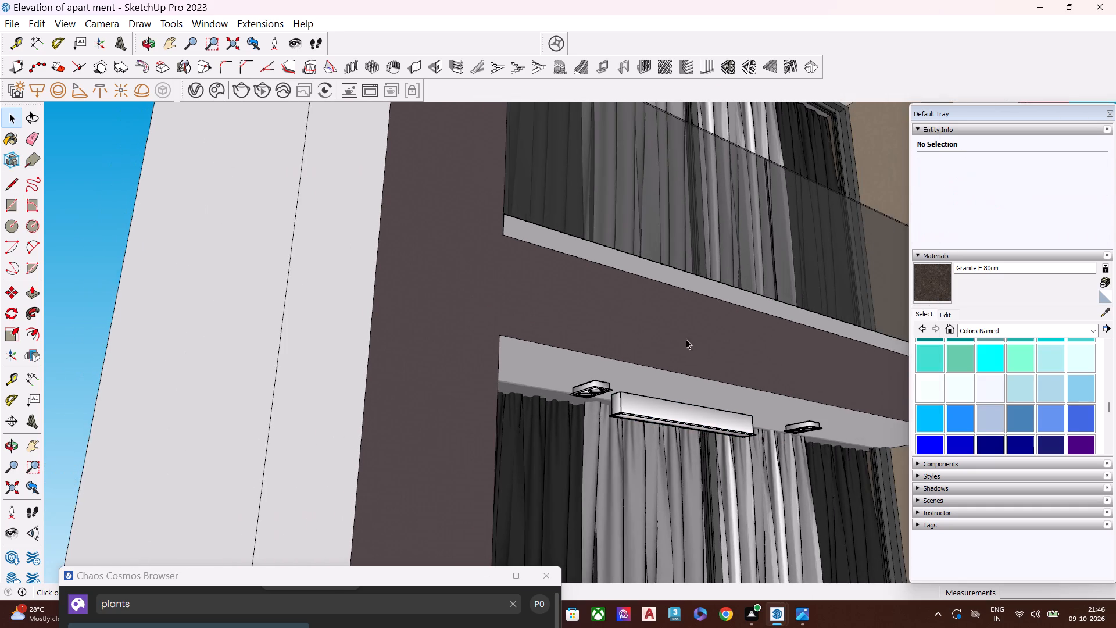
Move the third balcony's Volica LED light slightly lengthwise along the ceiling to sit midway between the two spotlights.
middle_drag(700, 361, 711, 416)
middle_drag(691, 423, 655, 438)
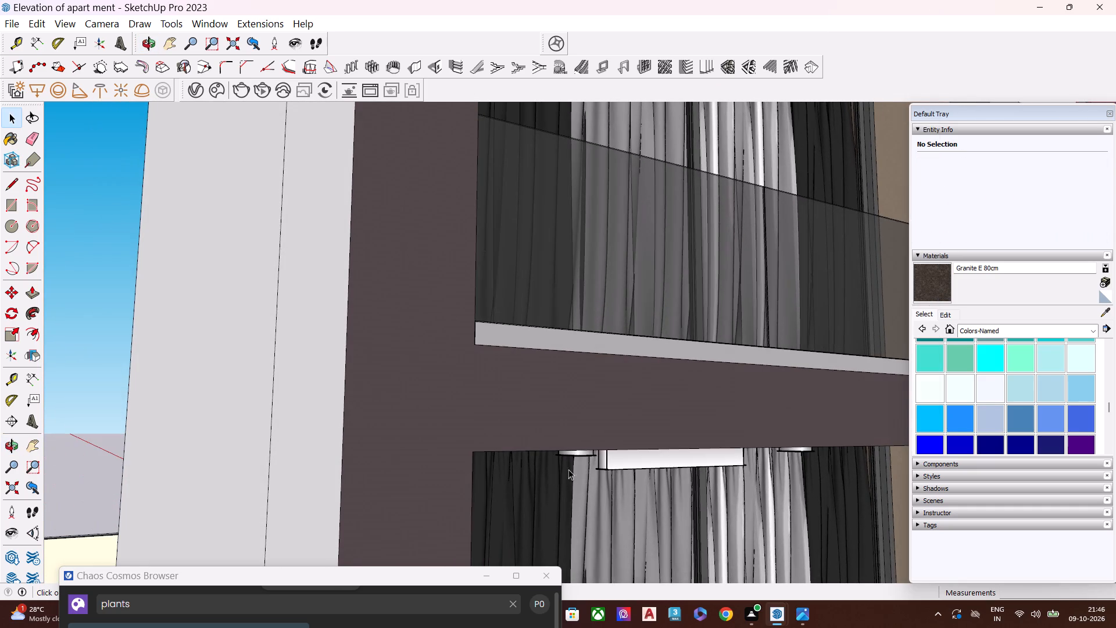
scroll(557, 473, down, 9)
scroll(628, 511, down, 15)
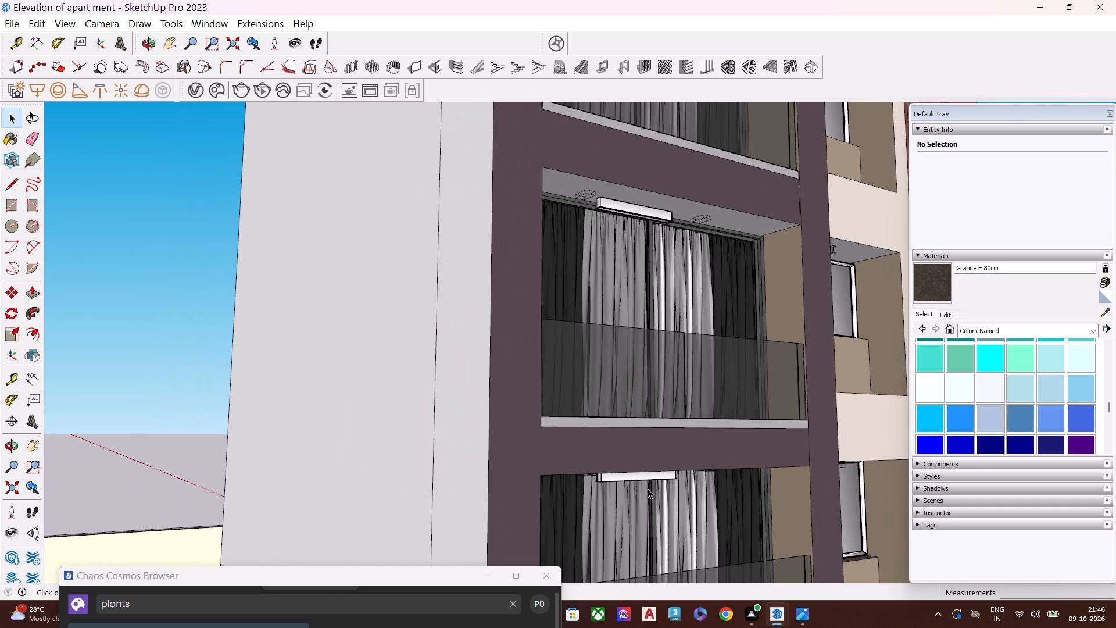
scroll(648, 488, down, 2)
scroll(552, 211, up, 8)
scroll(663, 302, up, 9)
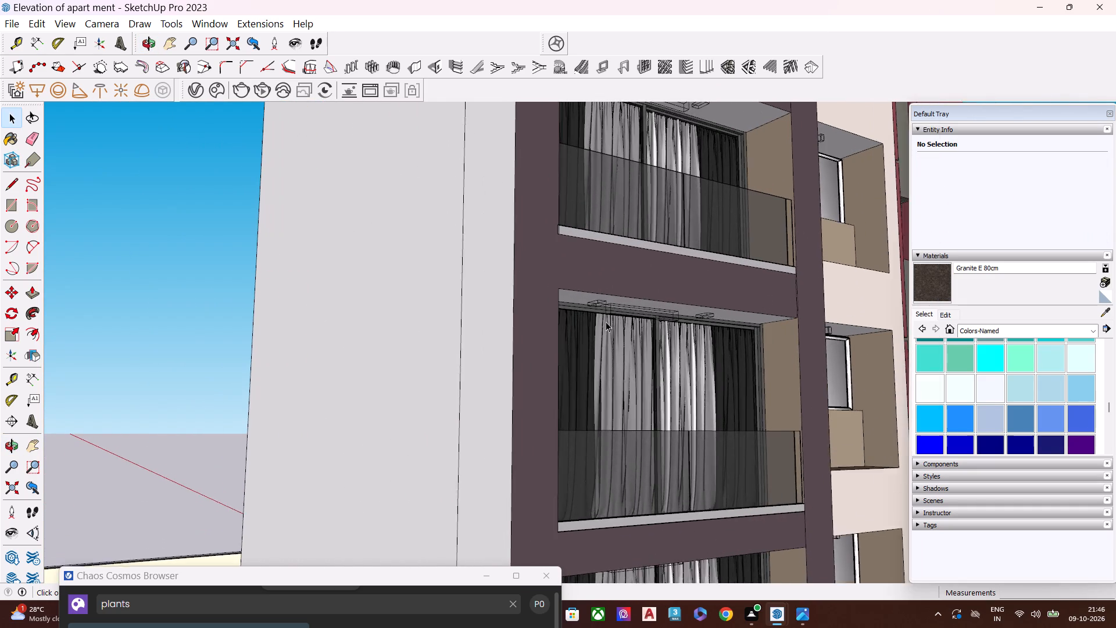
scroll(621, 305, up, 11)
click(613, 315)
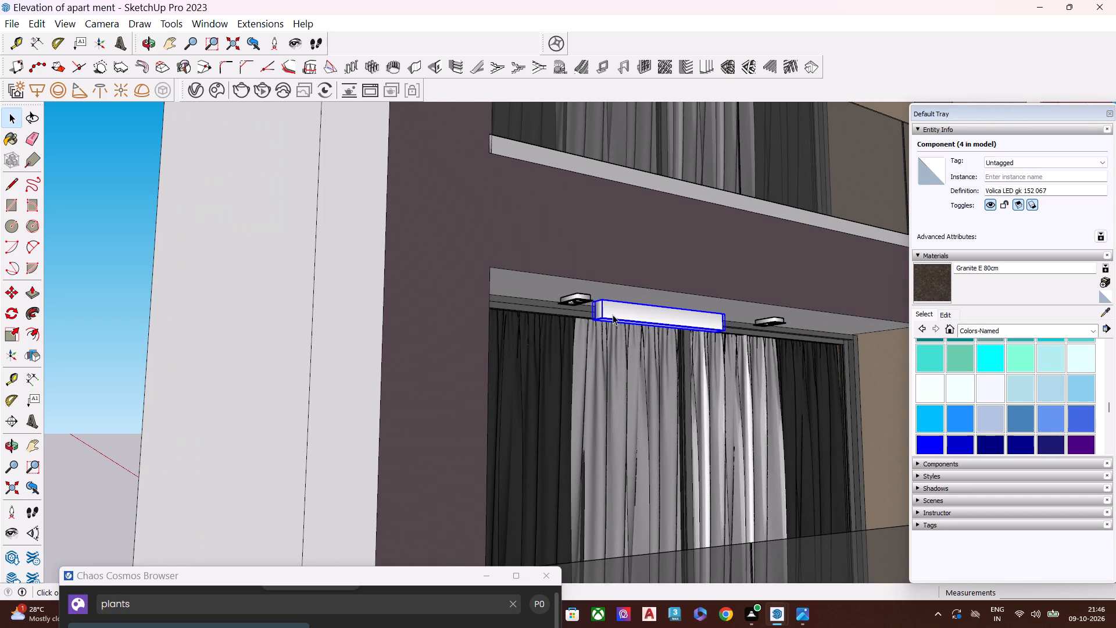
key(m)
click(604, 302)
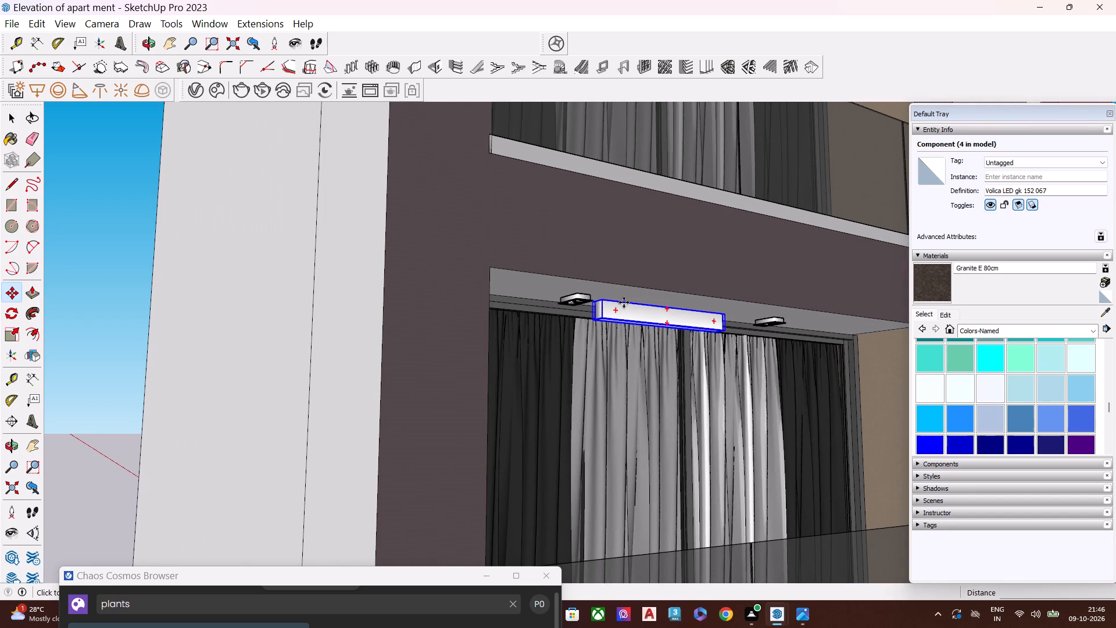
click(624, 305)
key(space)
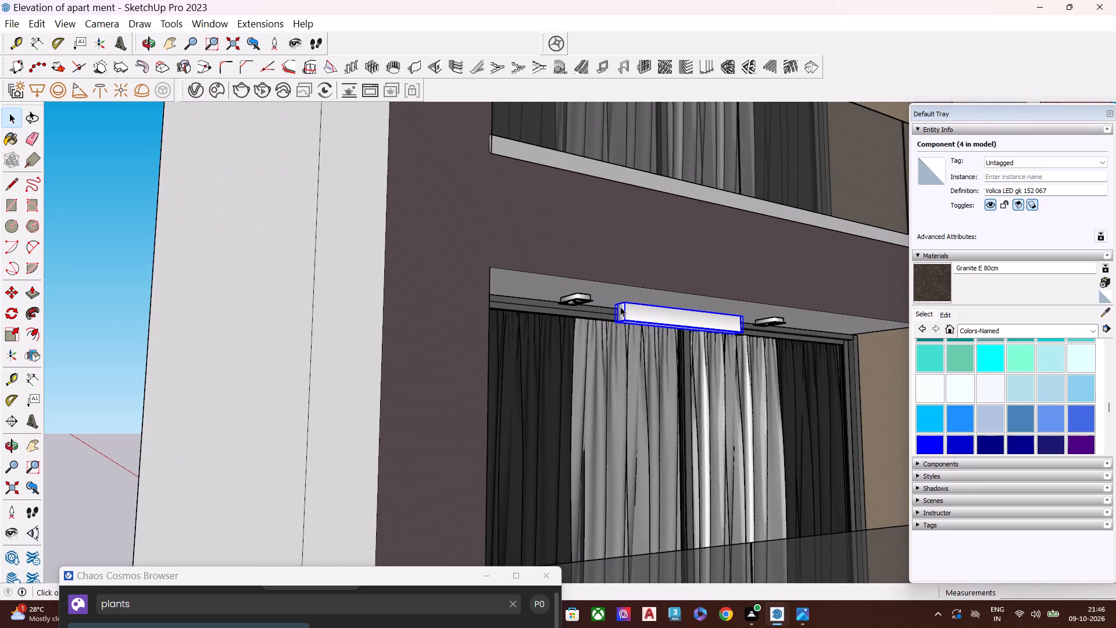
scroll(524, 323, down, 8)
click(102, 319)
Move the Crane Plant 85-18 from the stone front wall about 77' 8 1/4" into the planter strip along the side boundary wall.
scroll(350, 320, down, 7)
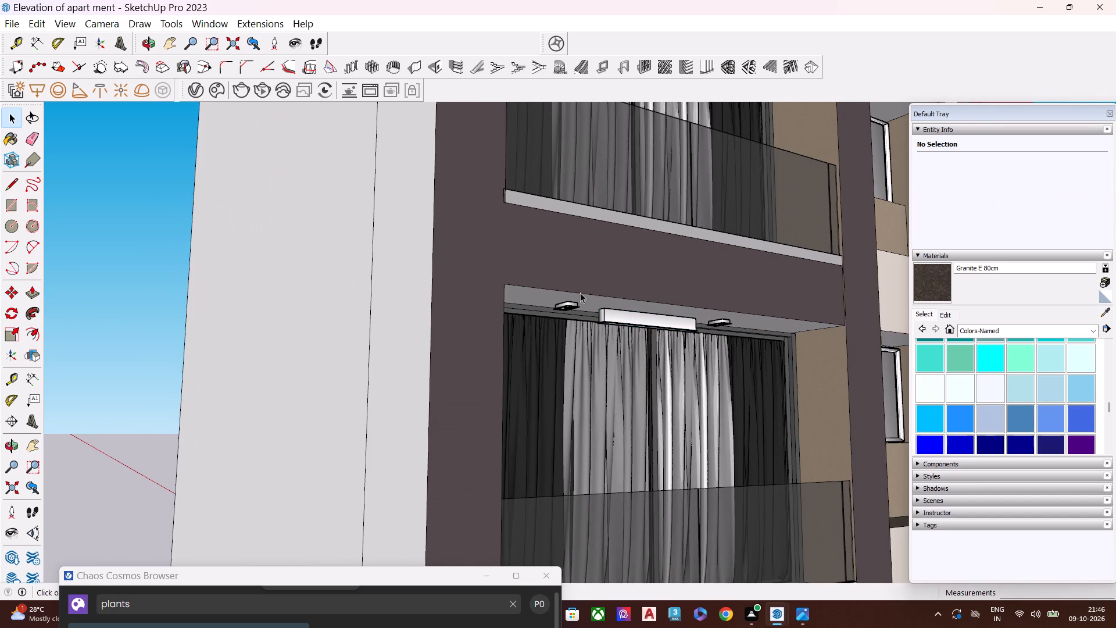
middle_drag(602, 302, 460, 382)
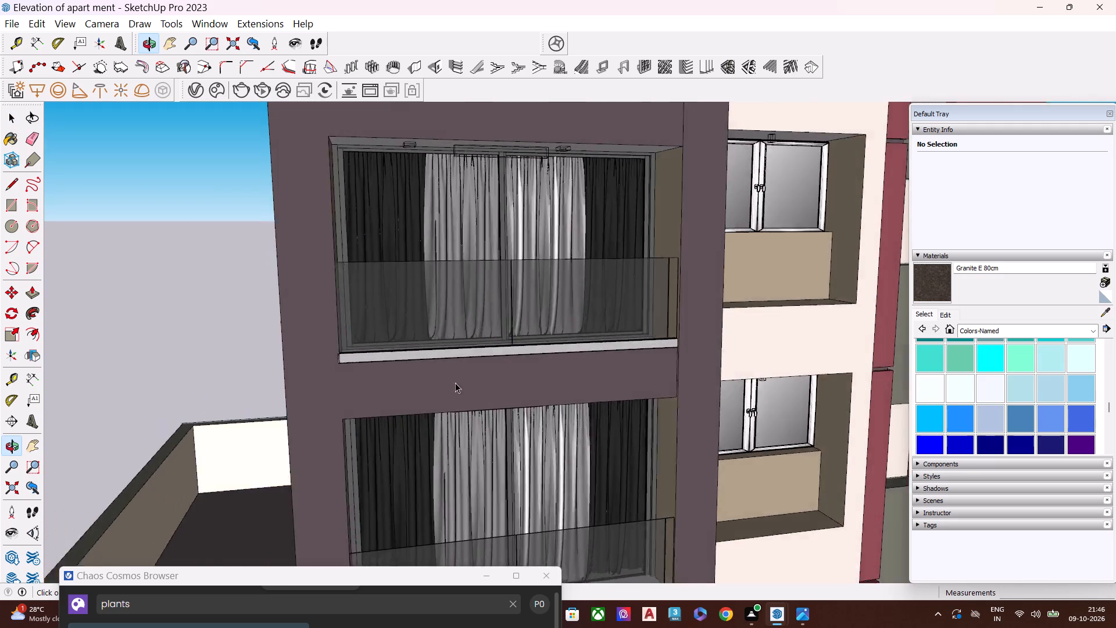
scroll(462, 357, down, 10)
scroll(661, 352, down, 10)
middle_drag(714, 401, 721, 384)
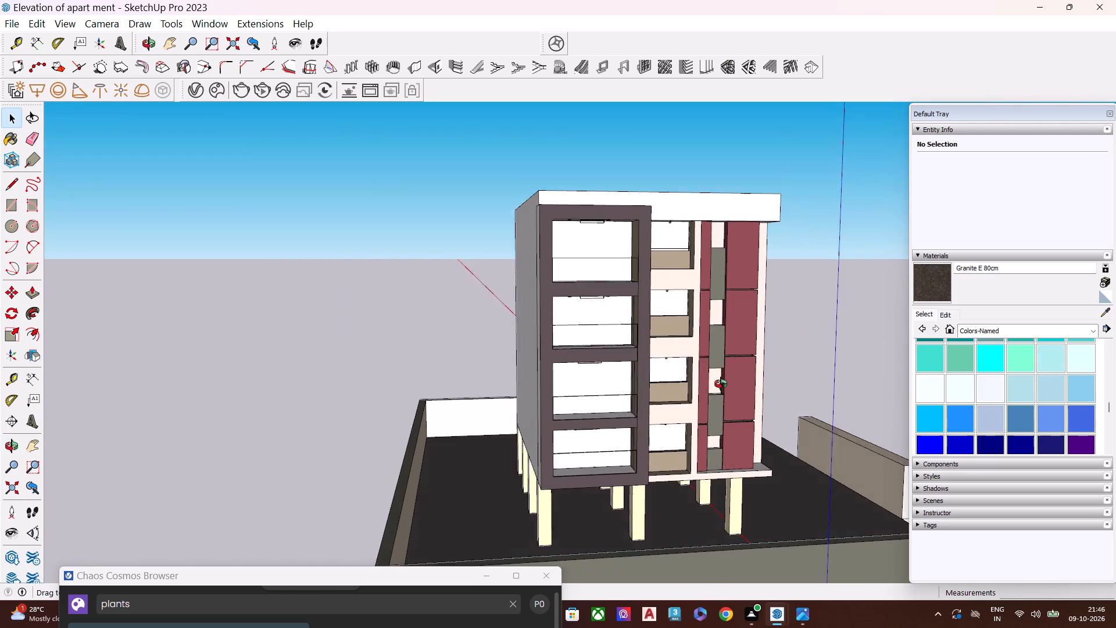
middle_drag(721, 384, 734, 372)
scroll(724, 416, up, 7)
scroll(677, 430, down, 2)
scroll(490, 465, down, 6)
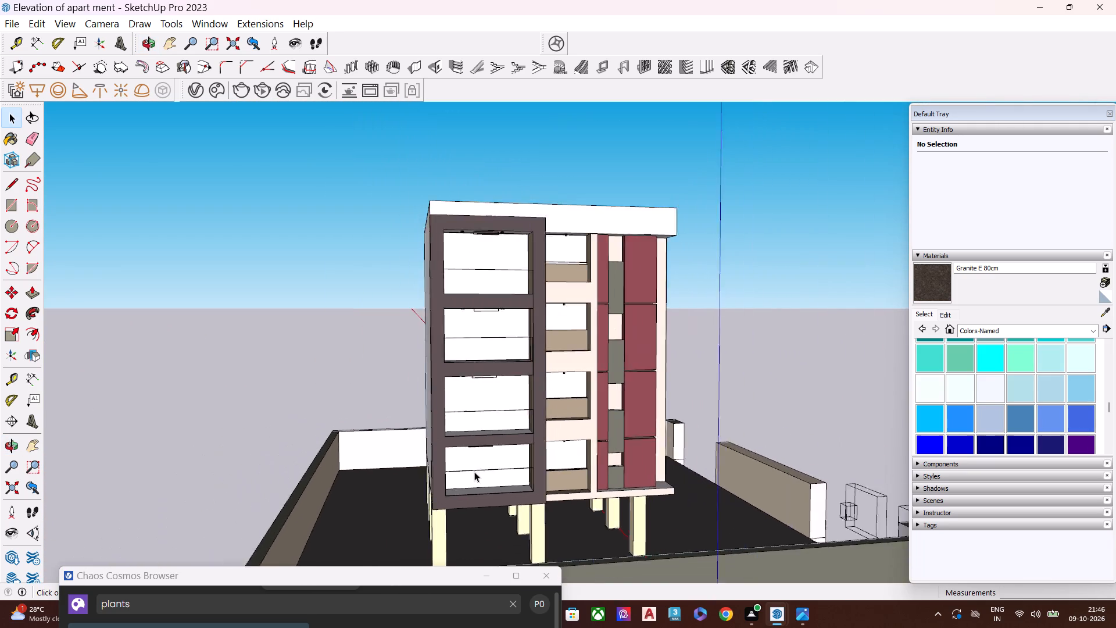
scroll(474, 472, down, 2)
middle_drag(664, 462, 286, 456)
middle_click(285, 456)
scroll(555, 404, down, 8)
scroll(599, 505, up, 8)
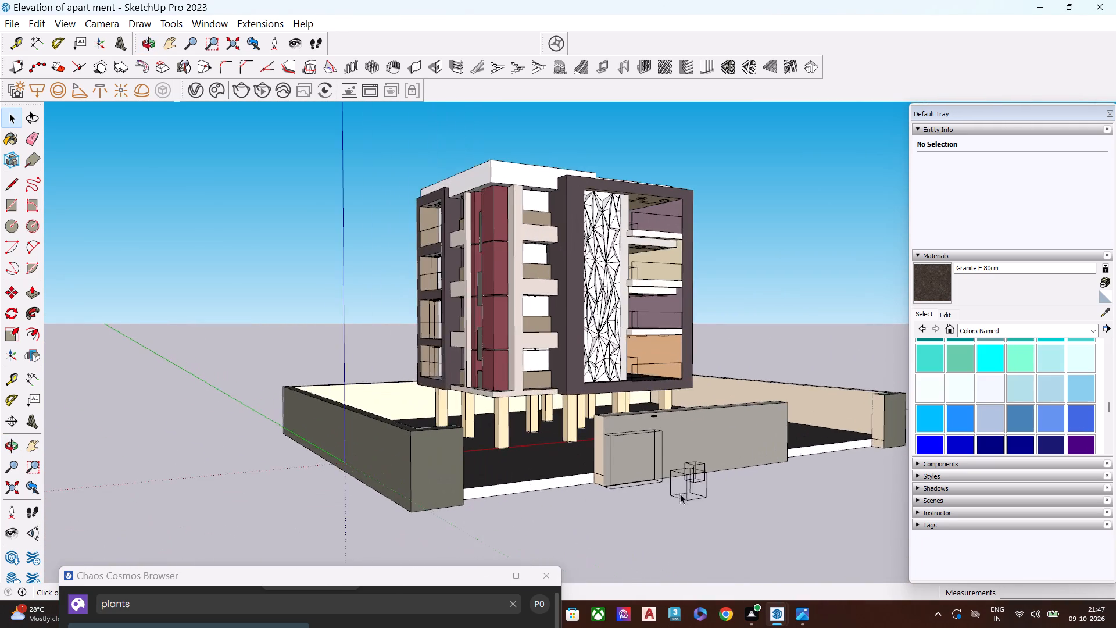
scroll(668, 454, up, 5)
middle_drag(668, 454, 662, 456)
scroll(657, 458, down, 1)
scroll(649, 459, up, 6)
click(598, 515)
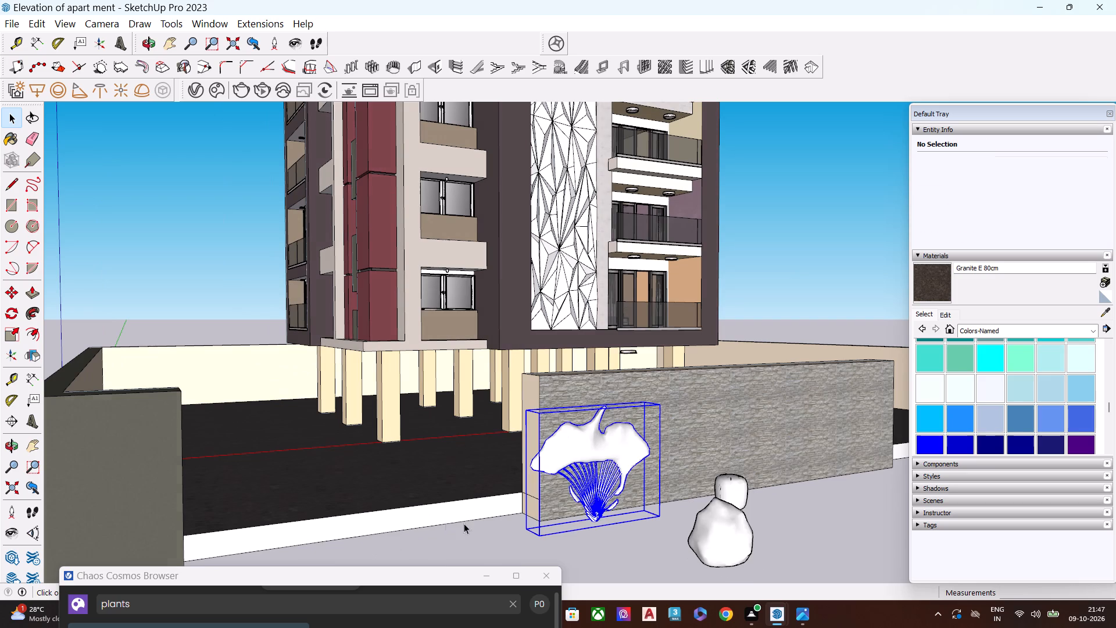
key(m)
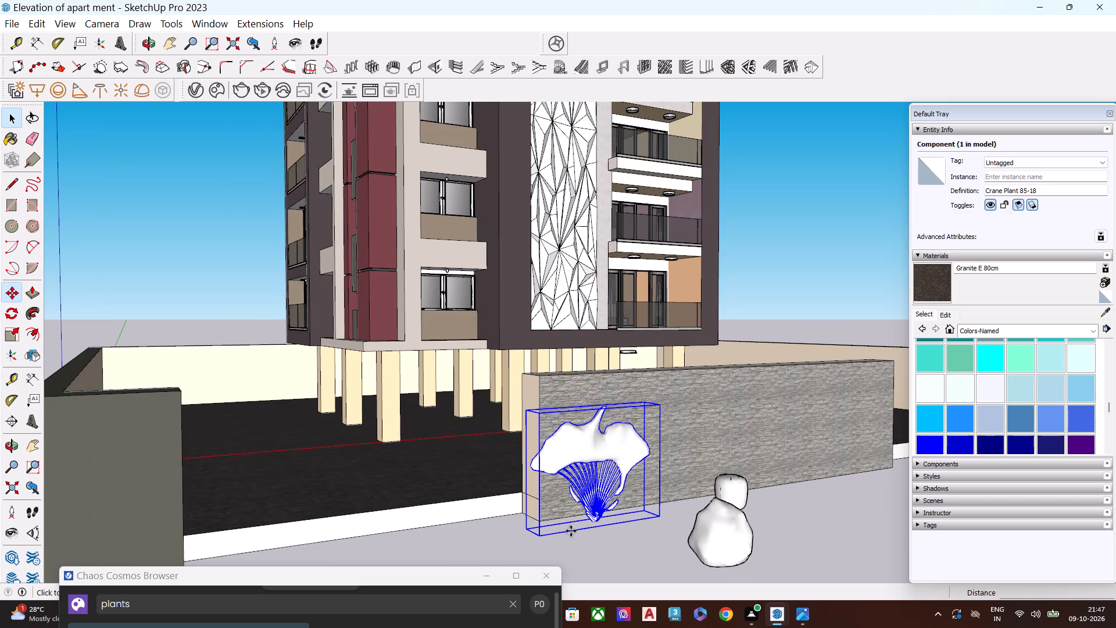
click(593, 518)
middle_drag(267, 399, 155, 458)
scroll(214, 393, up, 11)
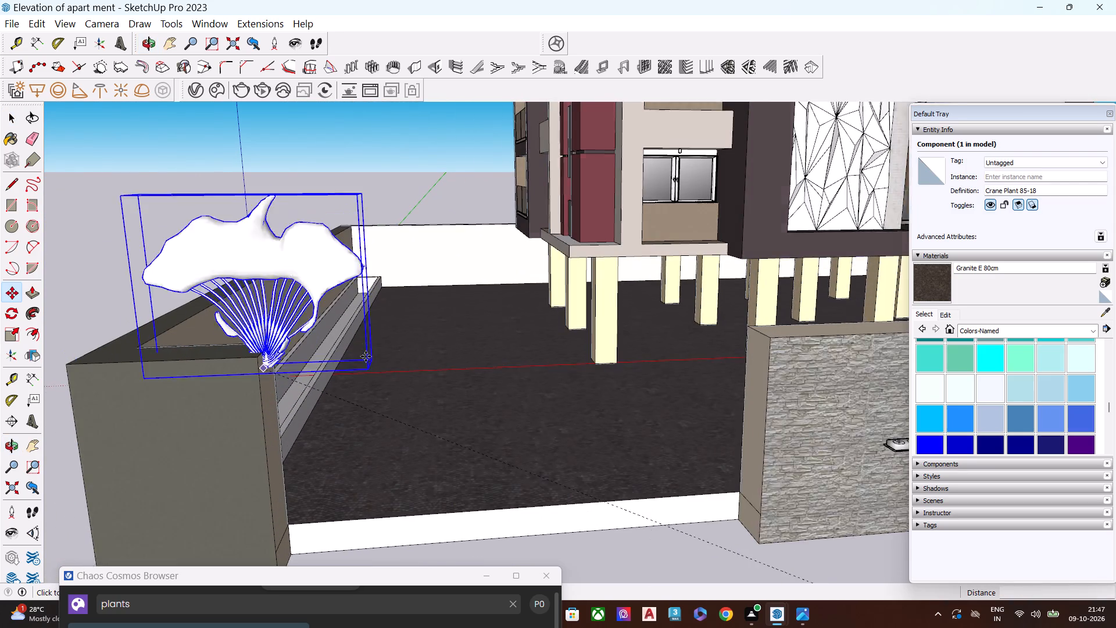
click(356, 306)
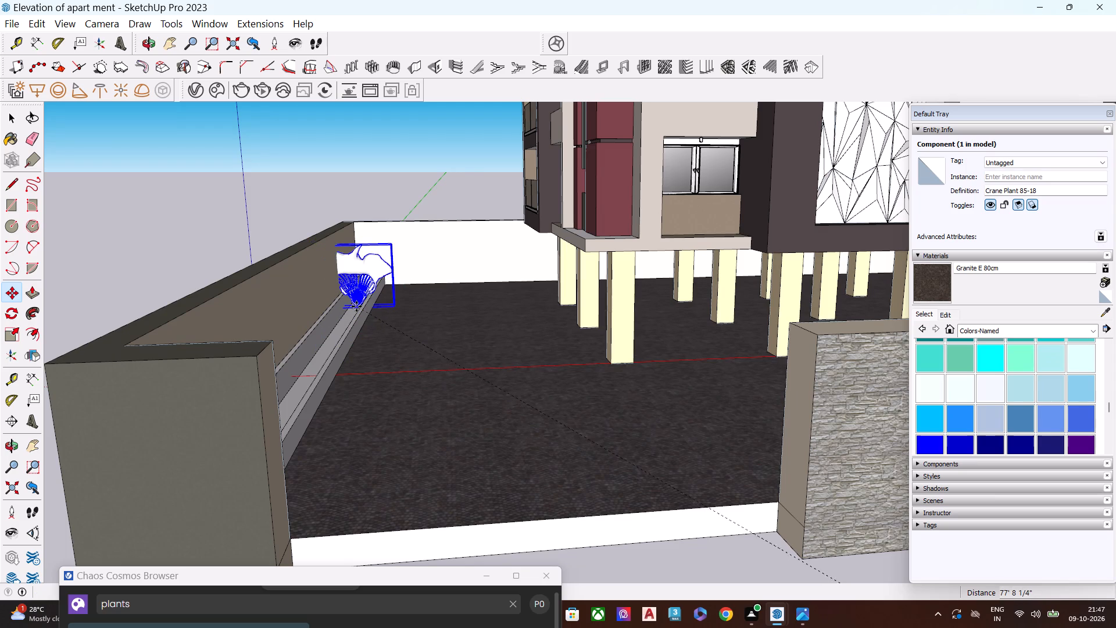
Rotate the Crane Plant 85-18 about a quarter turn horizontally so it runs lengthwise along the side wall's planter.
scroll(377, 269, up, 9)
middle_drag(400, 270, 311, 326)
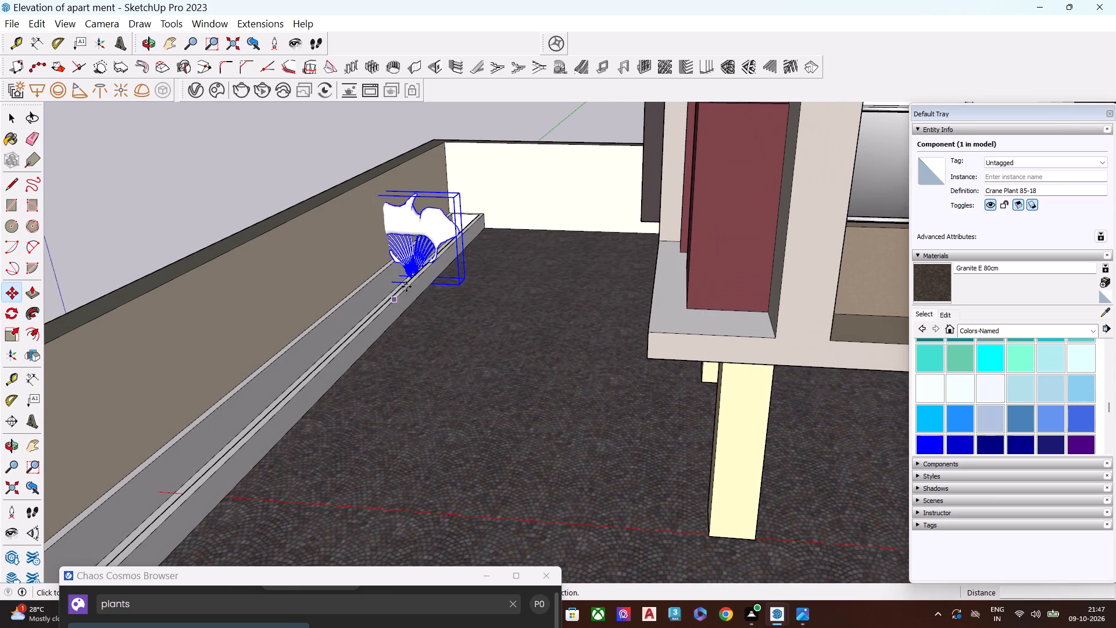
key(q)
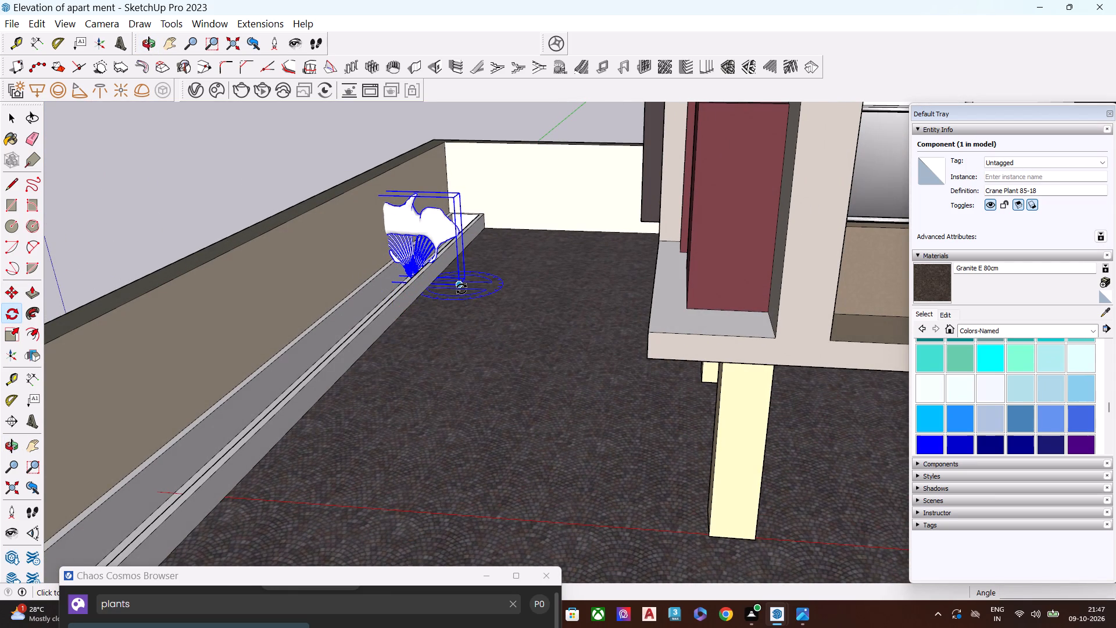
click(462, 289)
click(526, 285)
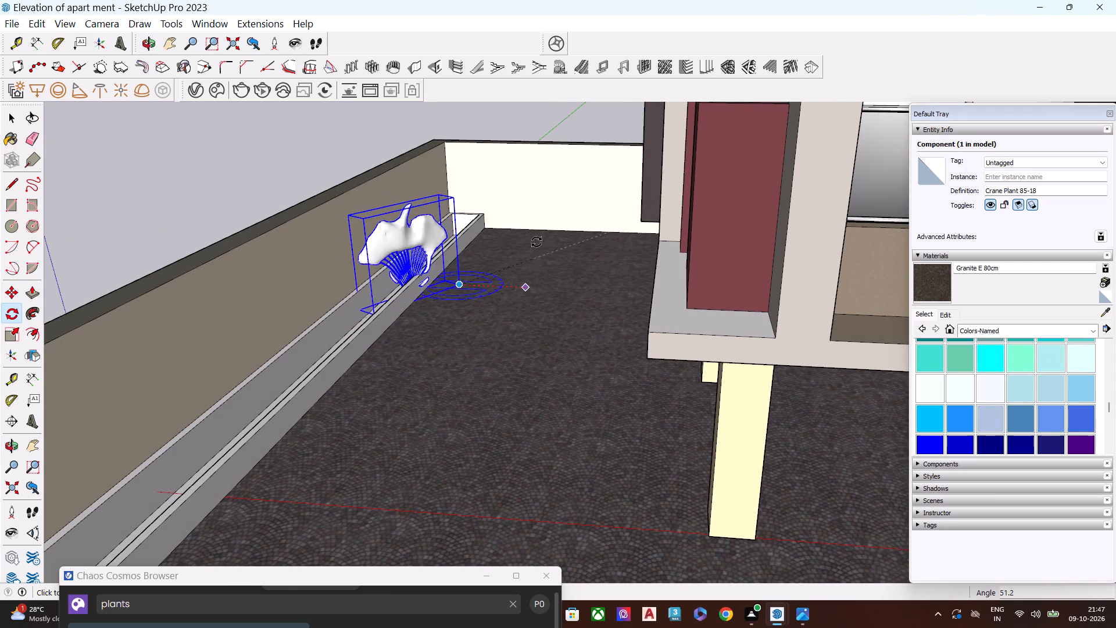
click(474, 264)
key(space)
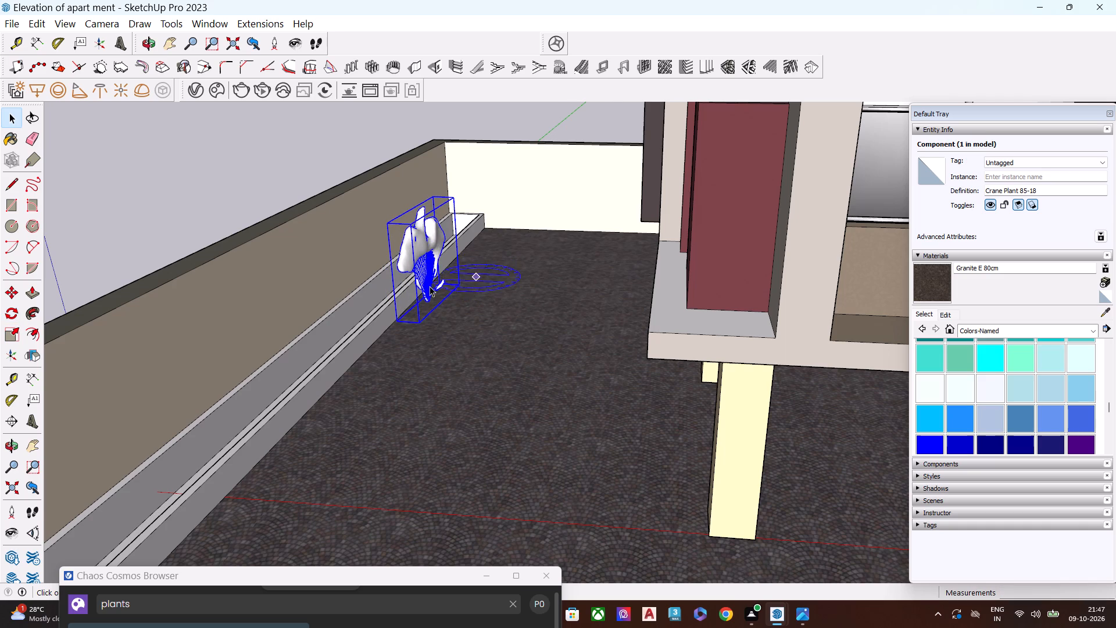
Move the Crane Plant 85-18 about 10' 3 1/2" into the planter bed, near the planter's far end.
scroll(428, 285, up, 7)
key(m)
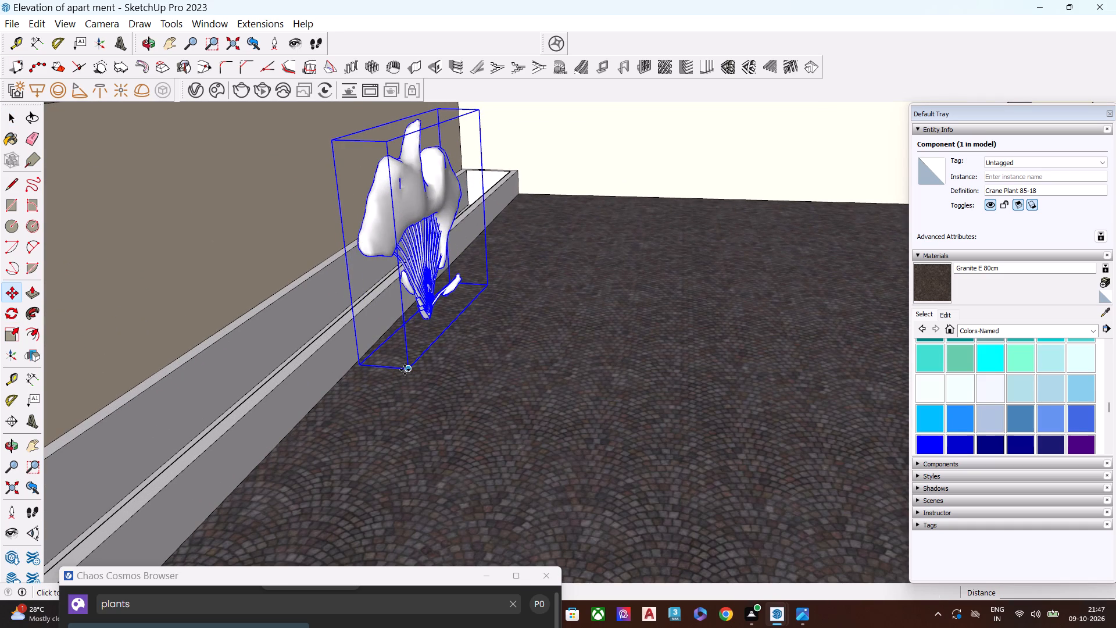
click(410, 371)
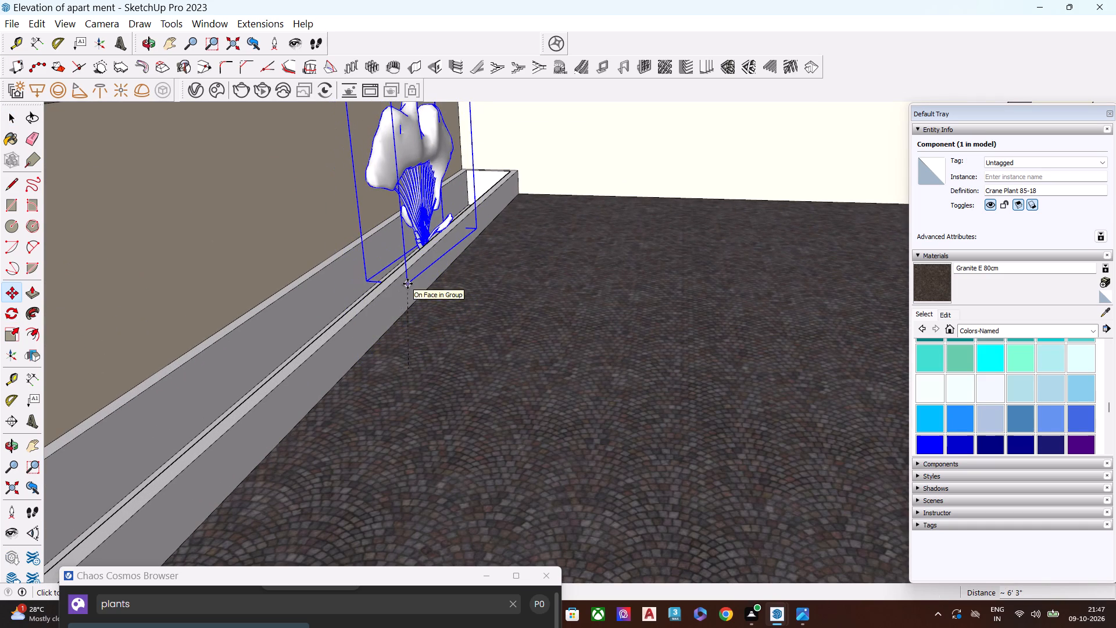
middle_drag(379, 277, 417, 296)
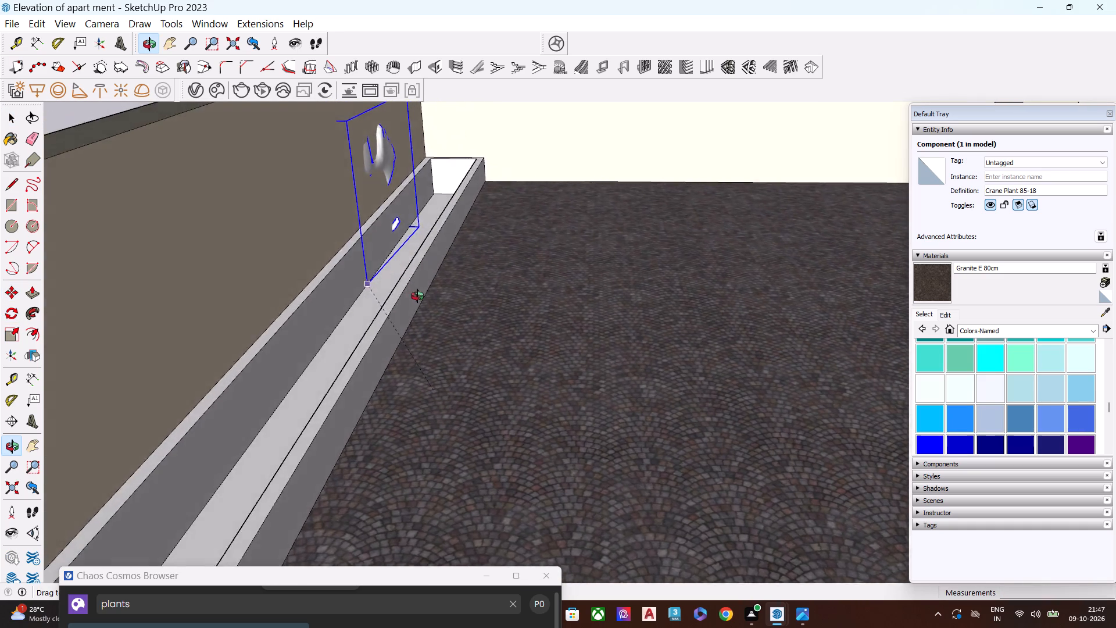
middle_drag(417, 296, 437, 312)
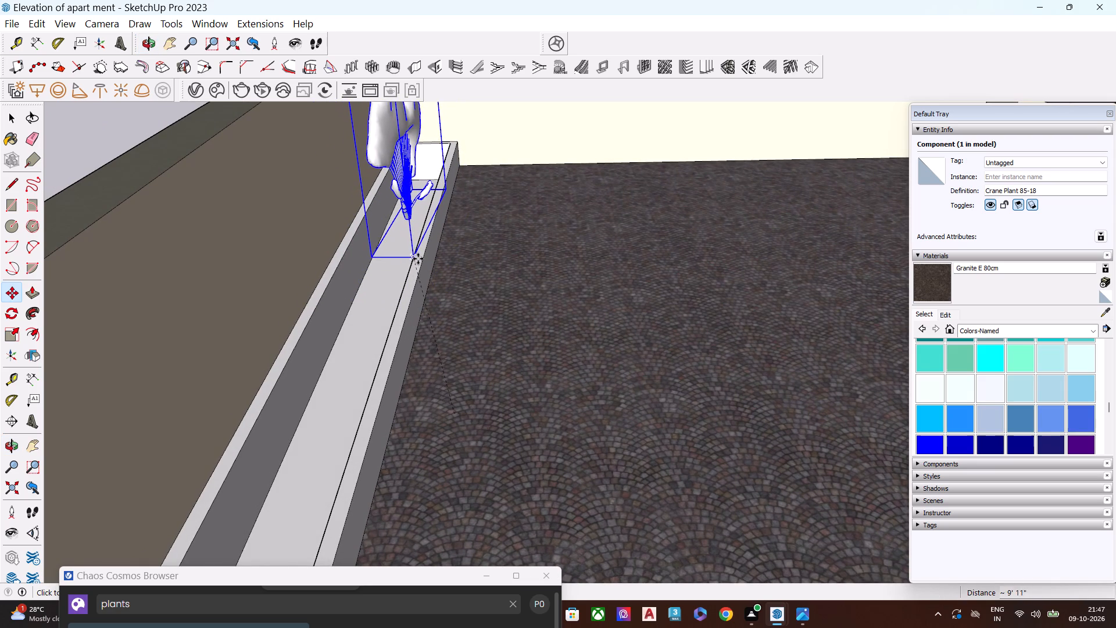
click(417, 255)
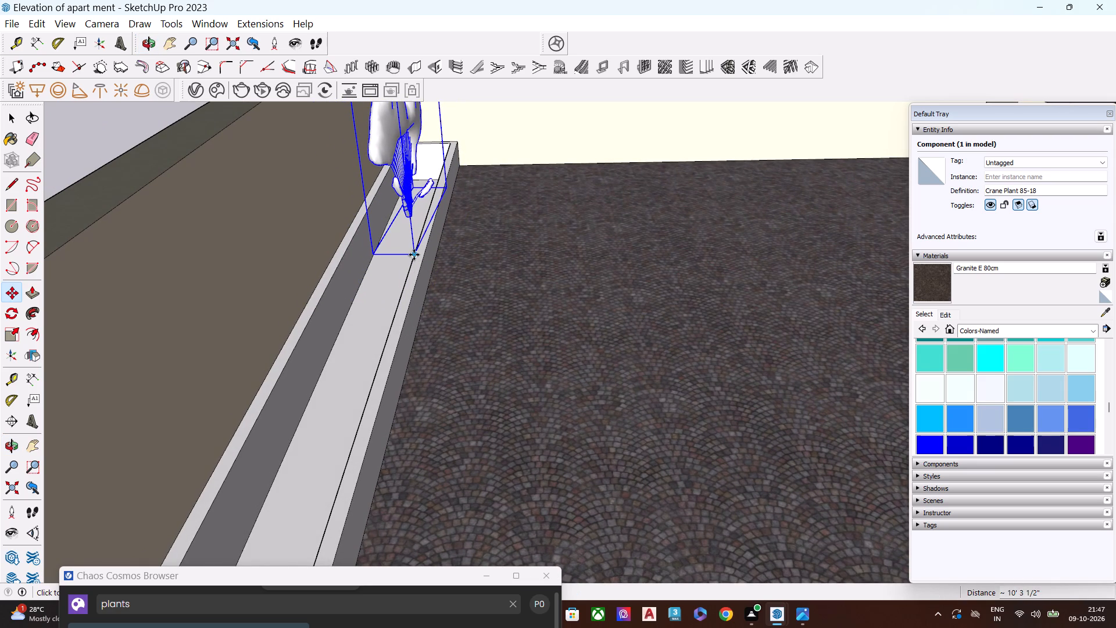
Copy the Crane Plant 85-18 about 27' 4 1/2" along the planter to its middle stretch.
key(m)
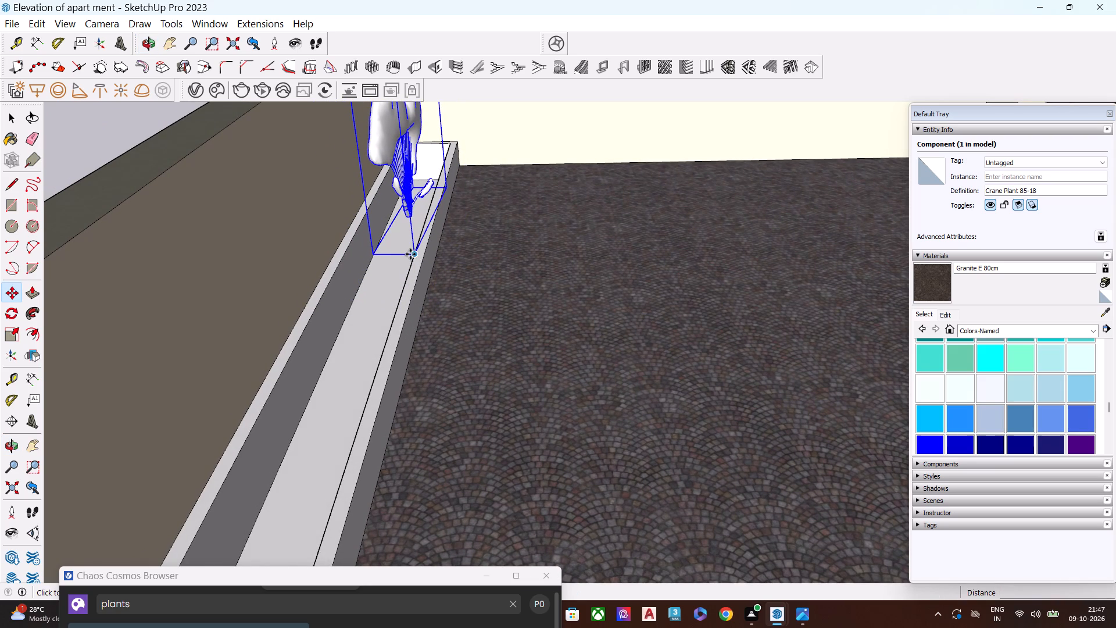
click(410, 254)
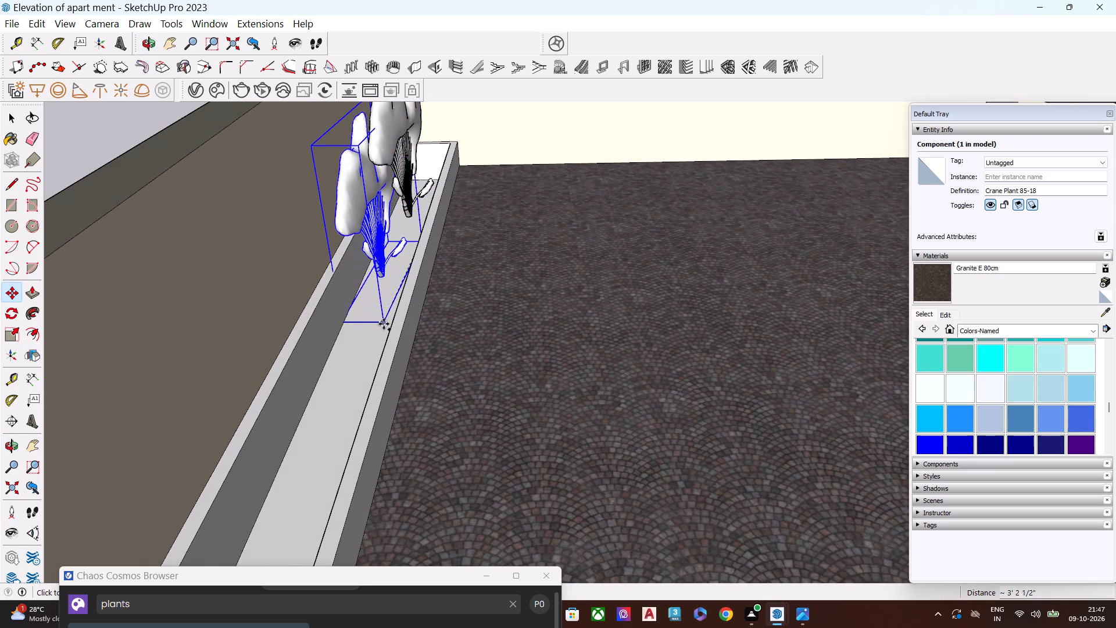
scroll(367, 401, down, 5)
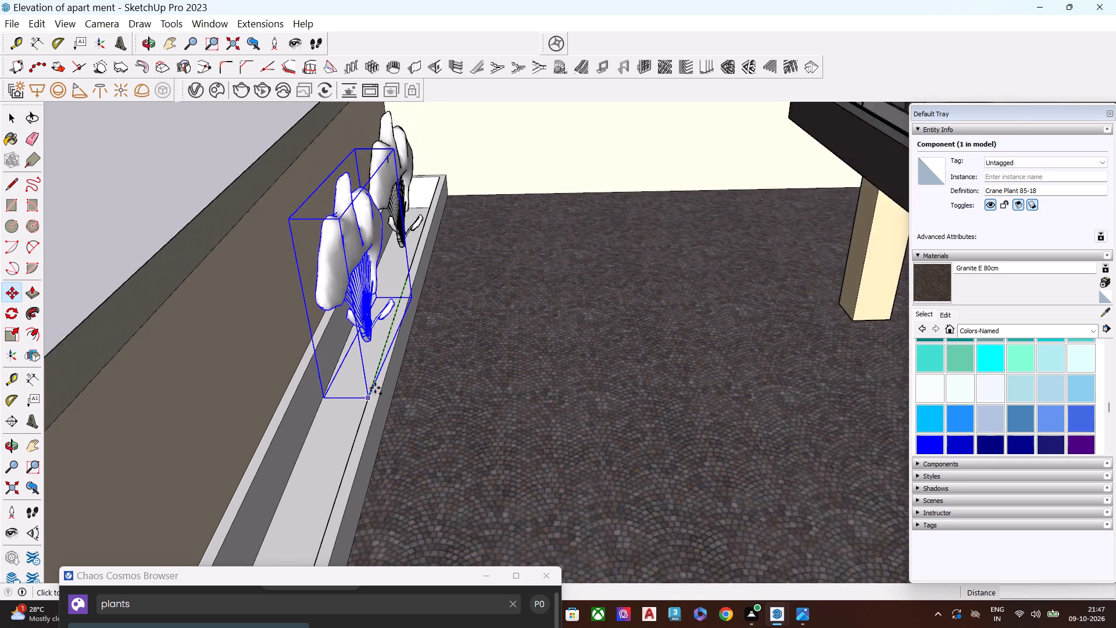
scroll(375, 388, down, 2)
scroll(456, 232, down, 8)
scroll(488, 193, down, 7)
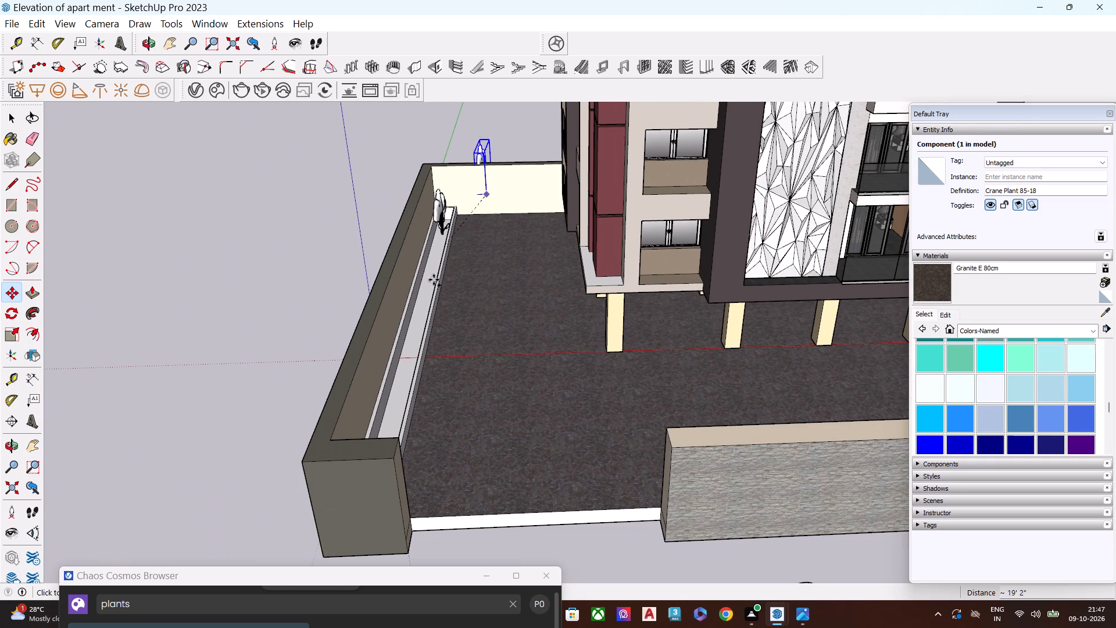
click(424, 324)
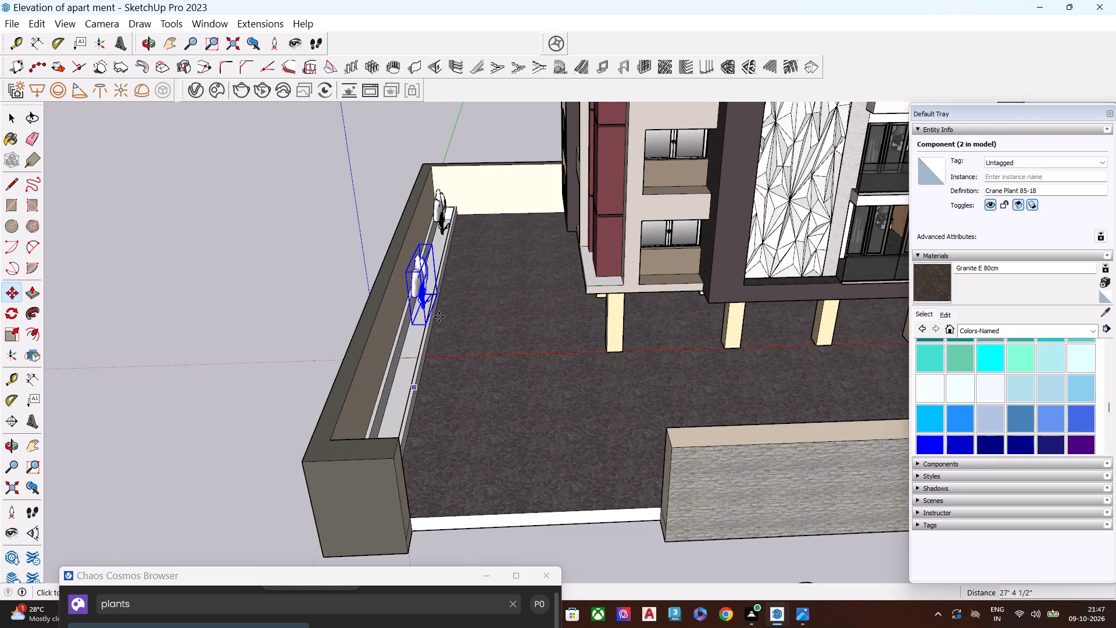
Copy the middle Crane Plant about 25' 10 1/4" along the planter to its street-side end.
click(428, 326)
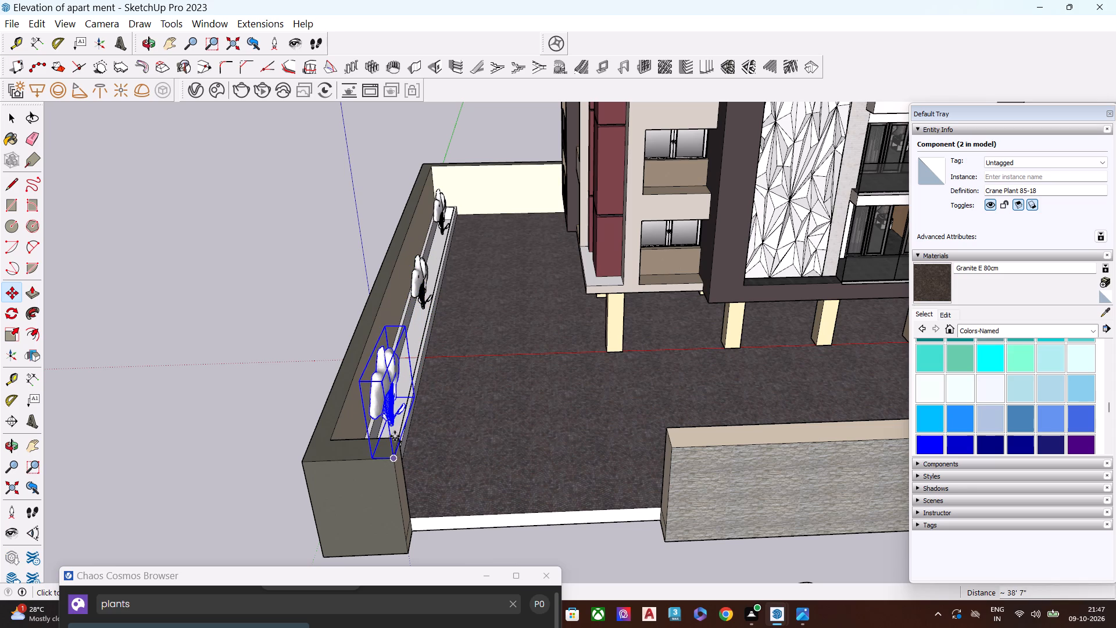
middle_drag(395, 435, 396, 479)
scroll(396, 479, up, 12)
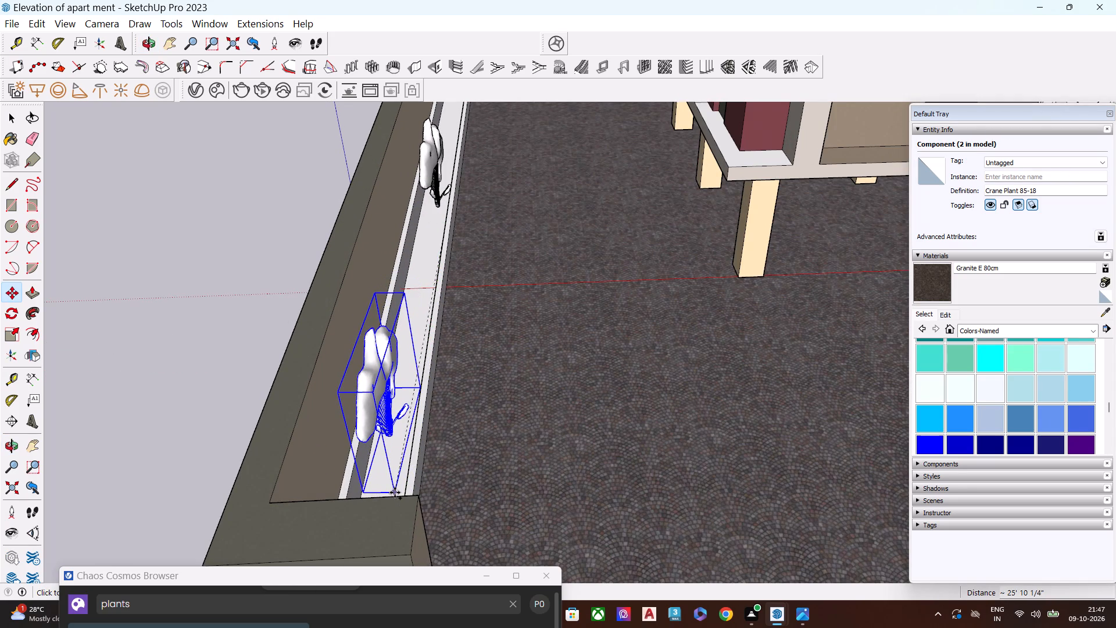
click(395, 493)
key(space)
Move the Large Boxwood Plant 66-28 from outside the stone front wall about 54' 9" into the planter, beyond the street-side Crane Plant.
scroll(449, 391, down, 5)
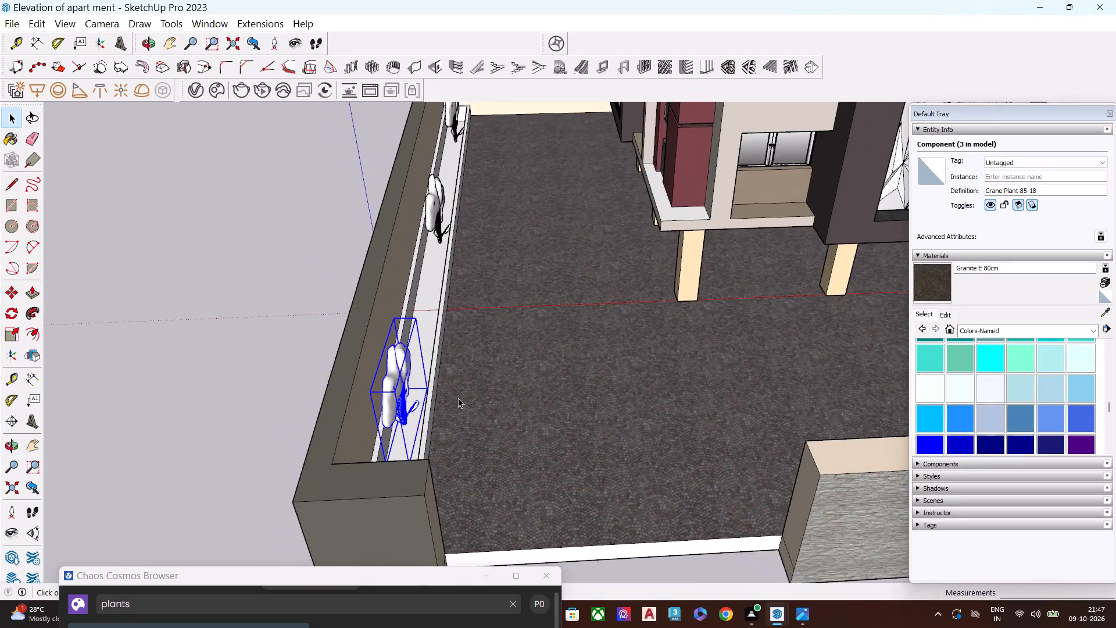
scroll(458, 398, down, 1)
middle_drag(577, 473, 493, 329)
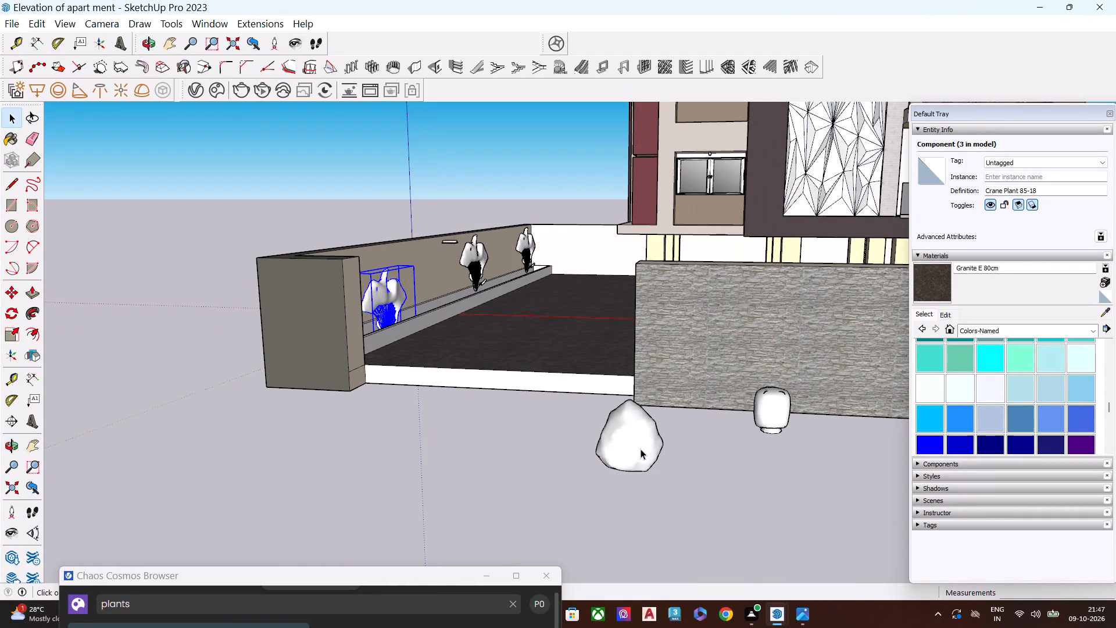
click(641, 449)
key(m)
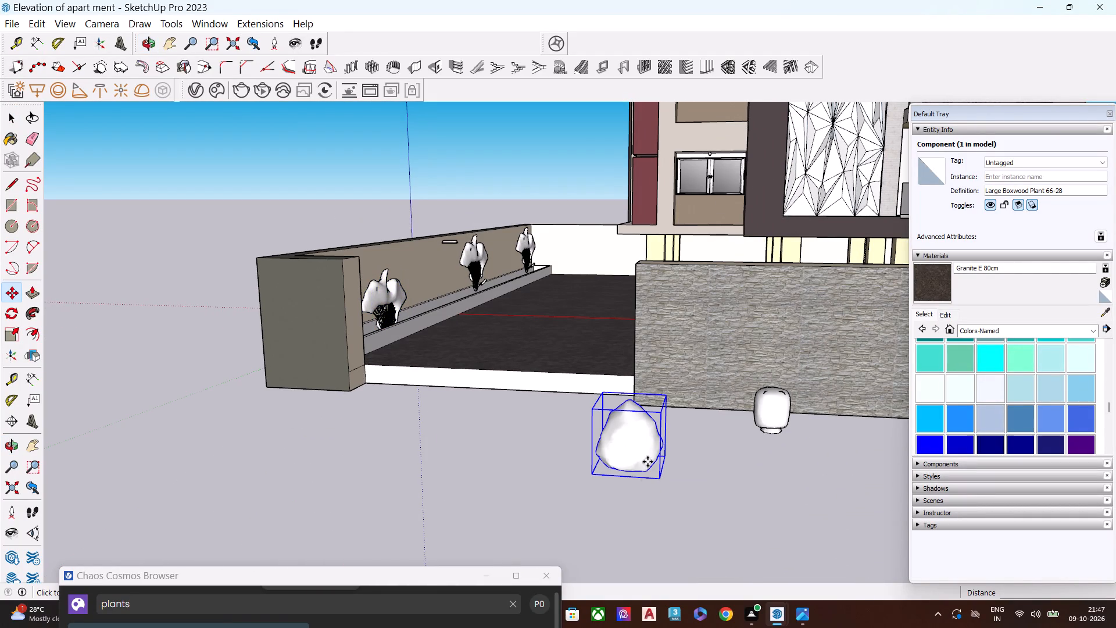
click(595, 472)
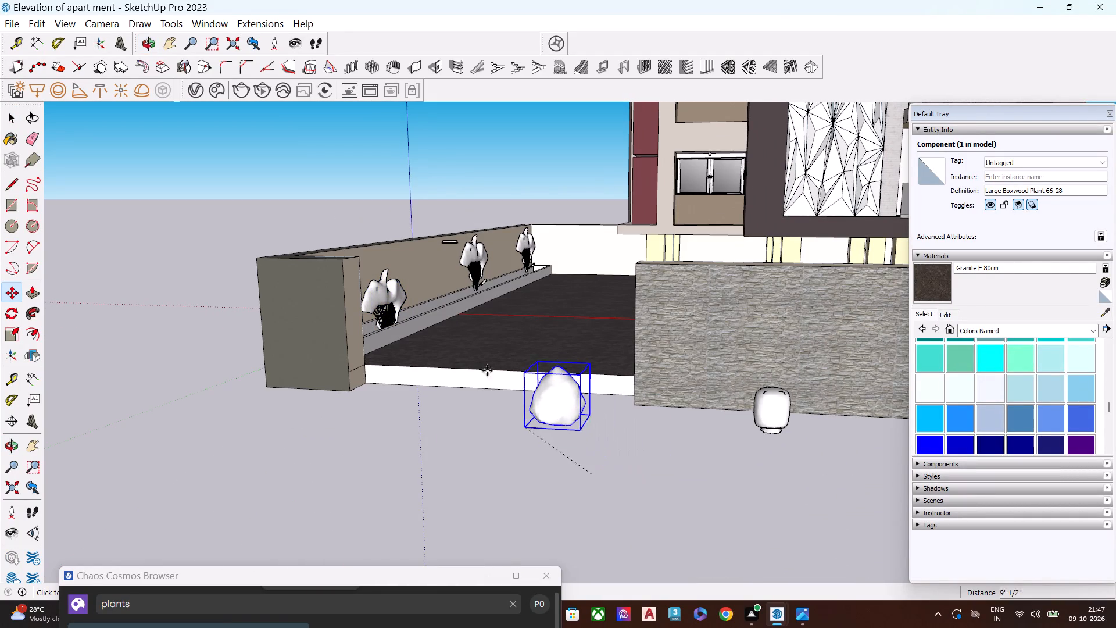
scroll(425, 312, up, 11)
scroll(389, 296, up, 11)
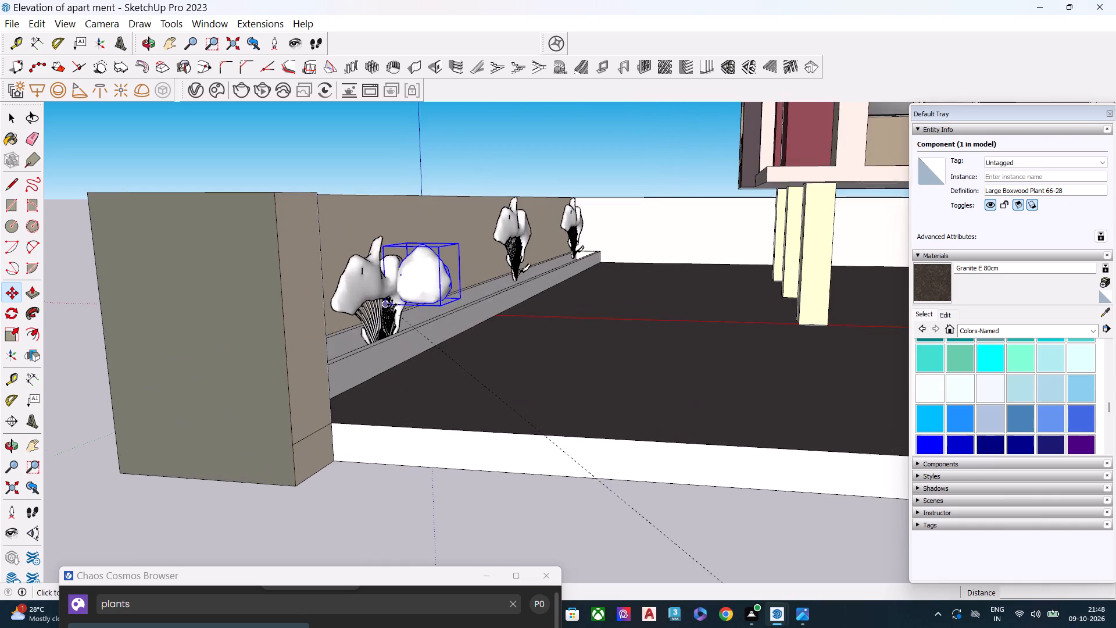
scroll(392, 305, up, 1)
middle_drag(392, 305, 435, 394)
scroll(435, 394, up, 9)
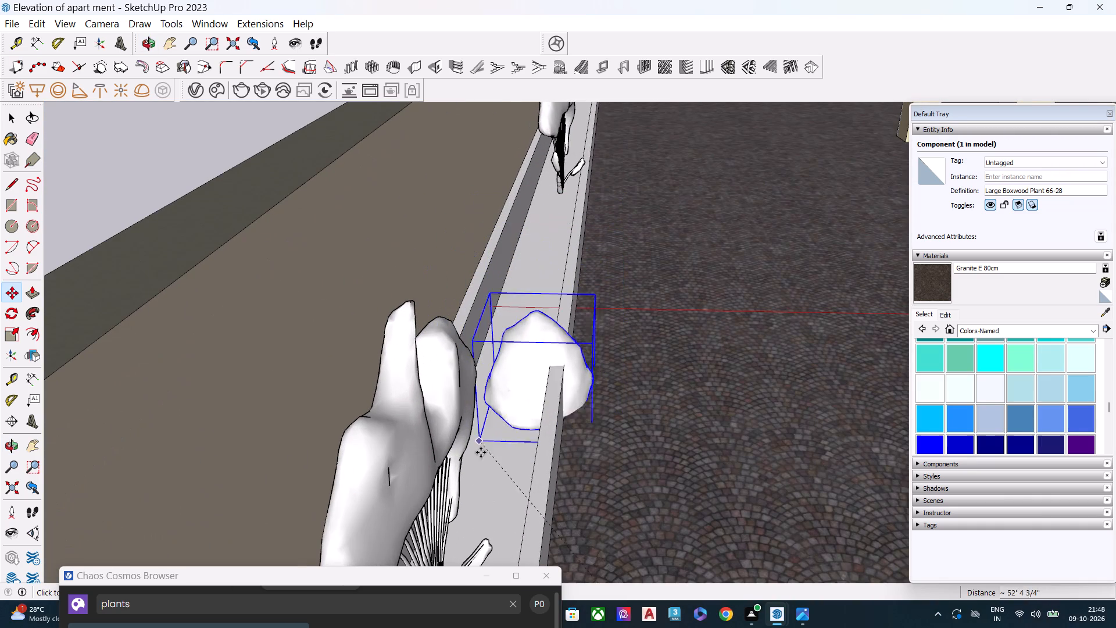
click(500, 380)
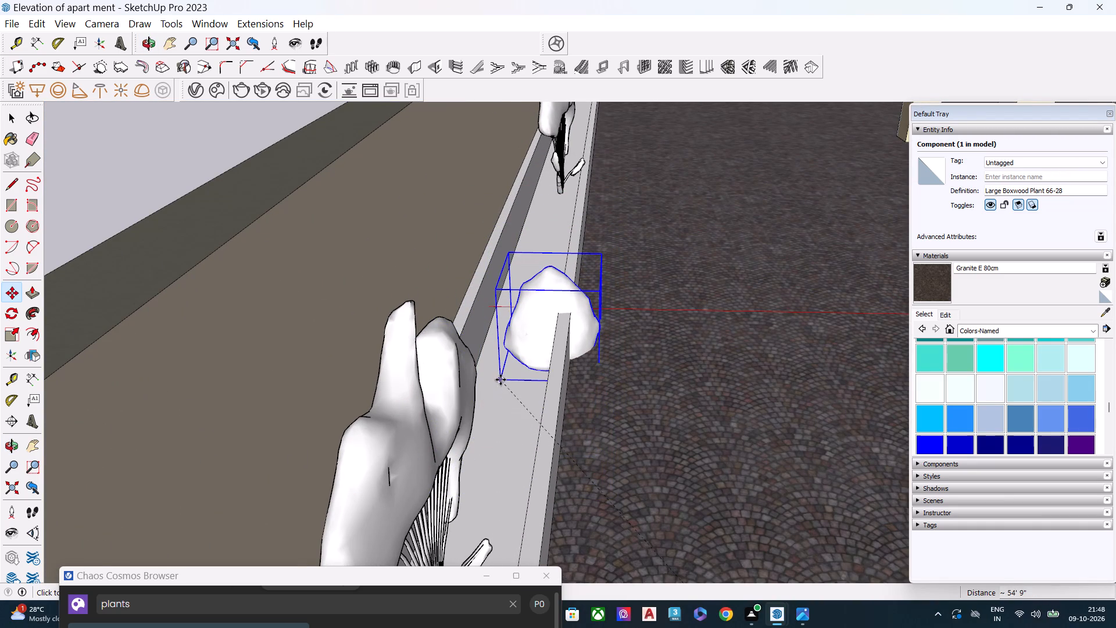
Scale the Large Boxwood Plant to 0.50 along the red axis so it fits the planter's width.
middle_drag(578, 313, 573, 349)
key(s)
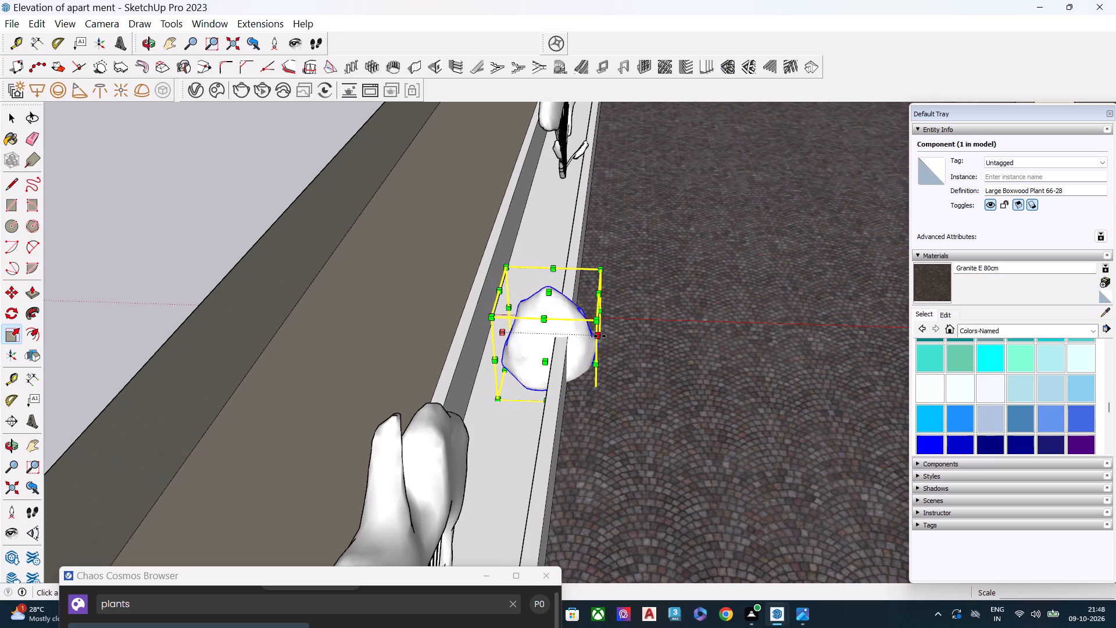
click(600, 336)
click(548, 334)
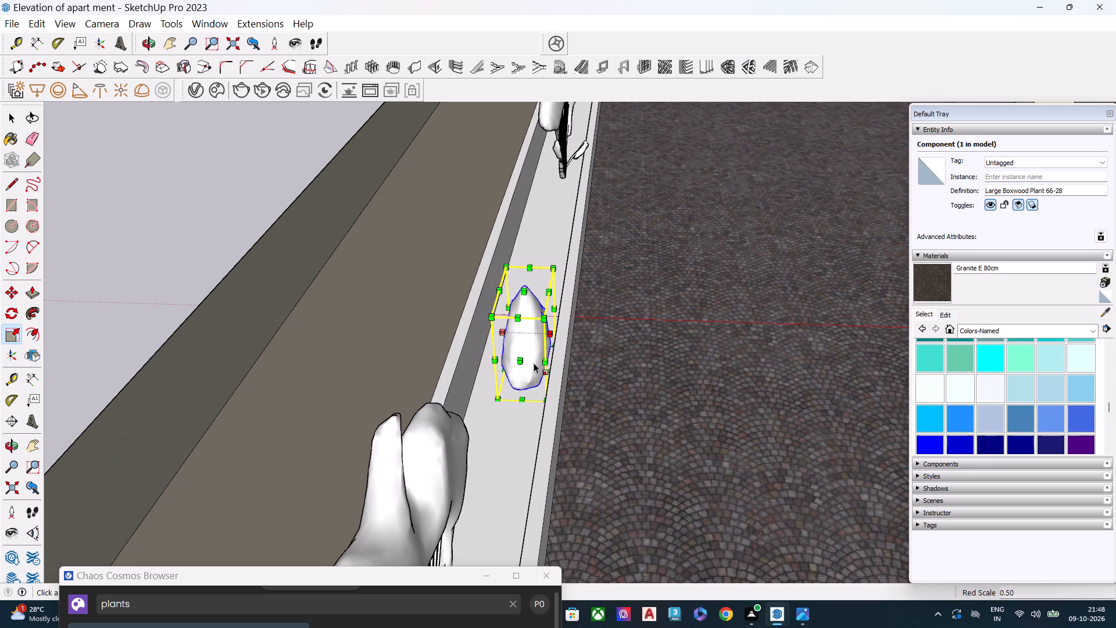
Move the narrowed boxwood about 3' 3" along the planter towards the street-side Crane Plant.
key(m)
click(496, 402)
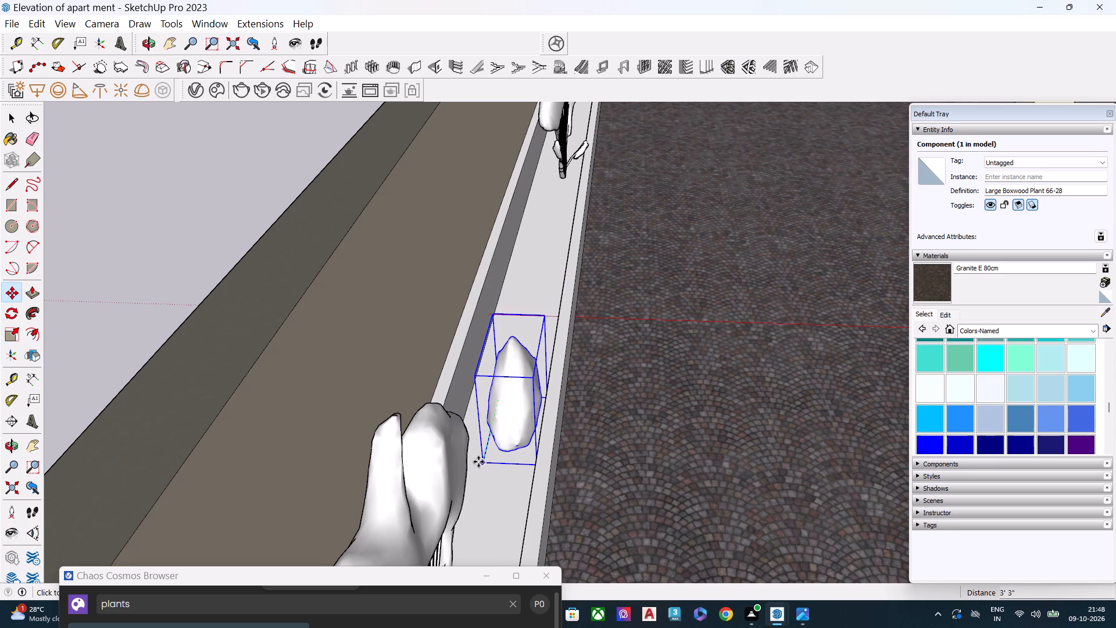
click(478, 462)
Copy the boxwood about 7' 5 1/2" along the planter towards the middle Crane Plant.
click(481, 463)
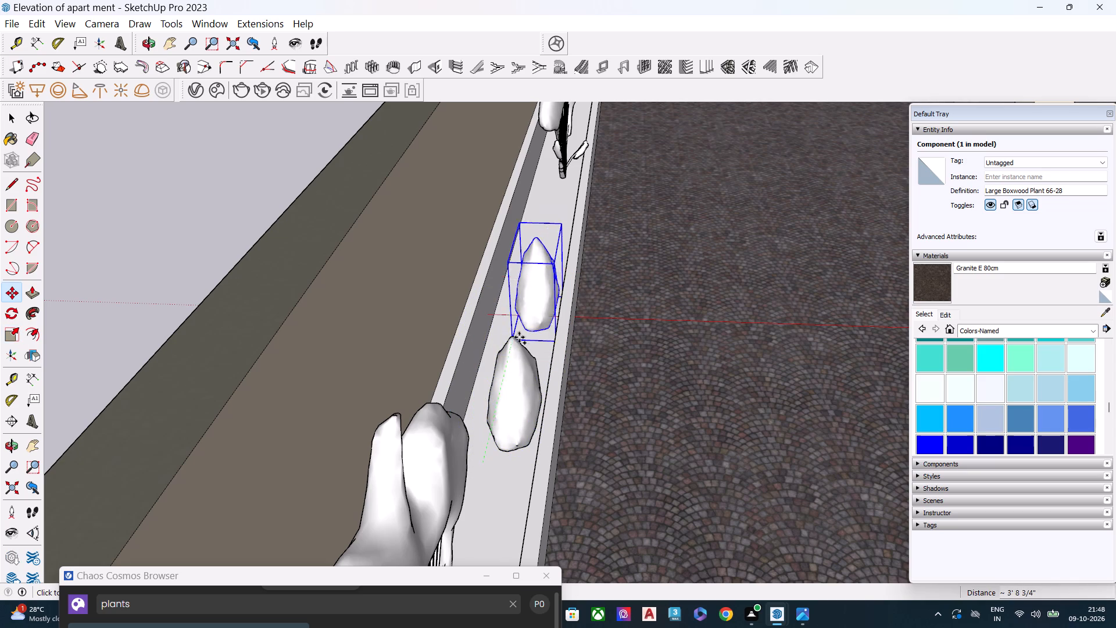
click(520, 336)
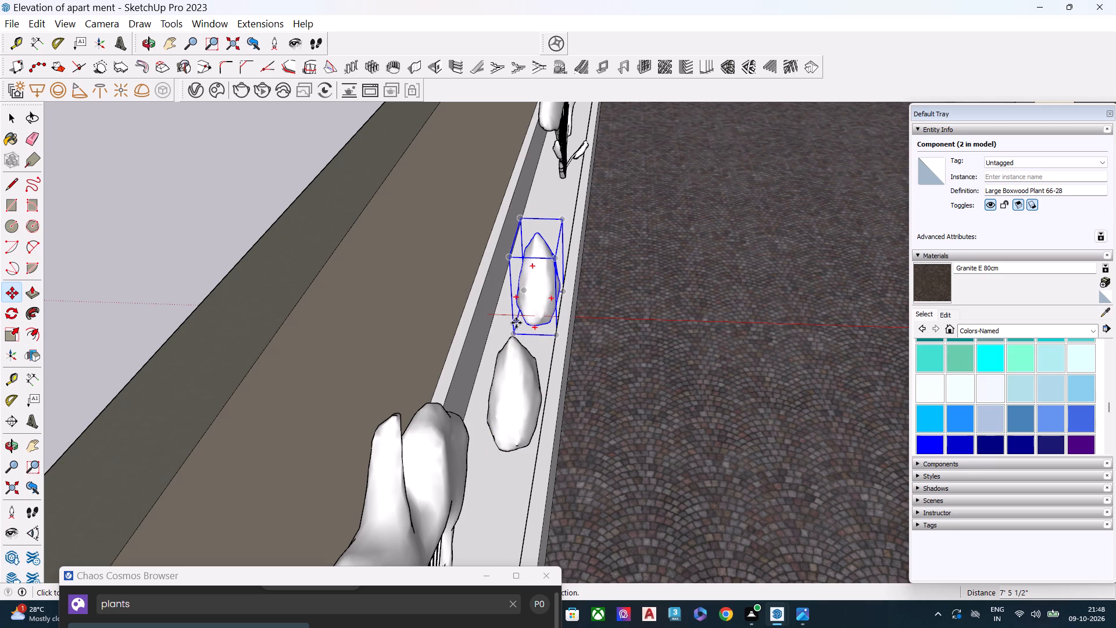
Copy the second boxwood about 33' 10" along the planter, past the middle Crane Plant, to just before the farthest one.
click(515, 333)
scroll(518, 249, down, 7)
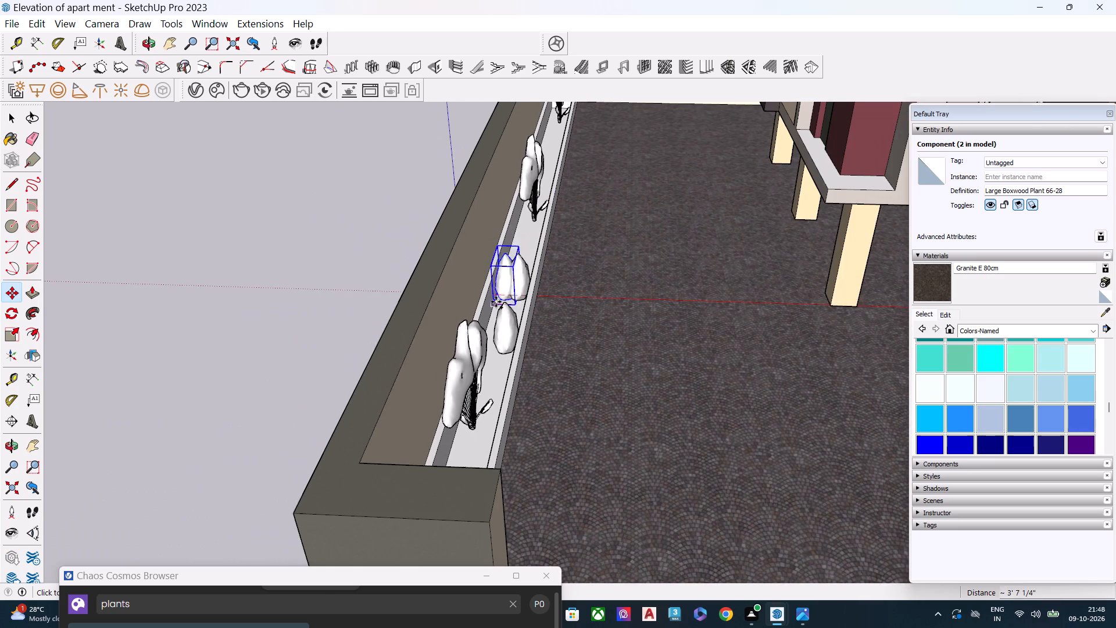
scroll(525, 174, up, 8)
scroll(534, 189, down, 6)
middle_drag(549, 216, 565, 295)
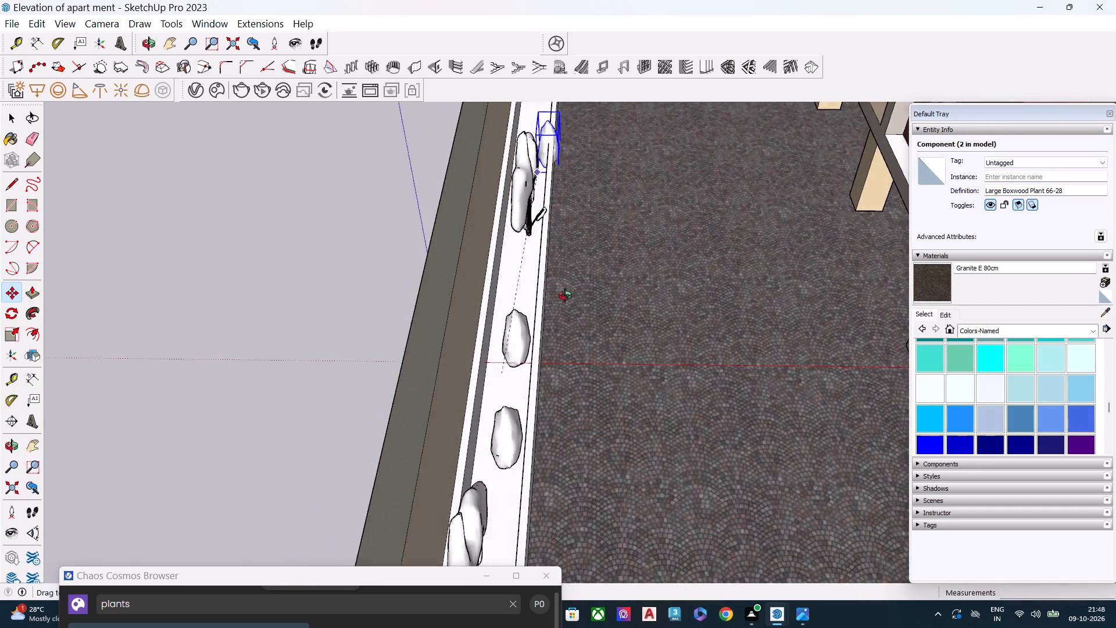
middle_drag(565, 295, 570, 311)
scroll(557, 317, down, 10)
scroll(518, 209, up, 8)
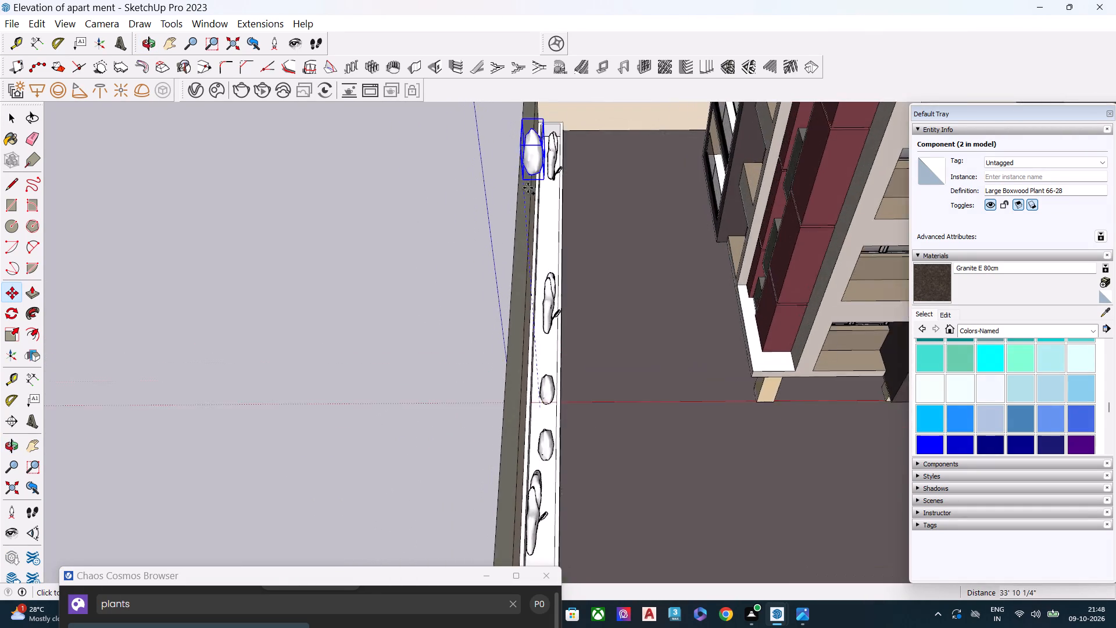
scroll(543, 201, up, 4)
click(558, 226)
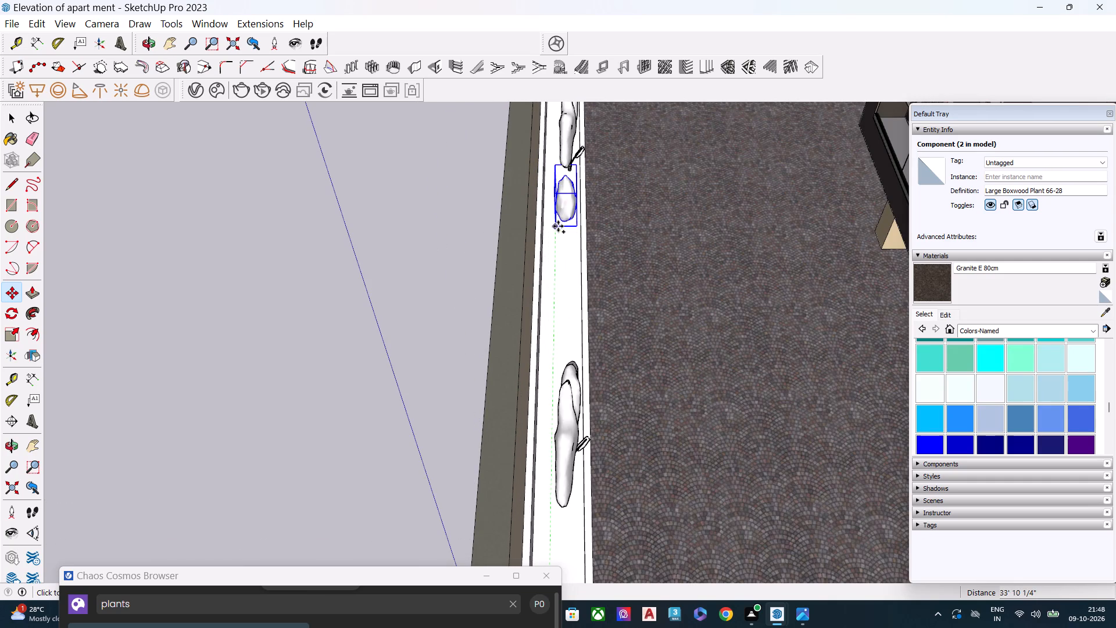
Copy the farthest boxwood back along the planter, placing the copy between it and the middle Crane Plant.
click(556, 229)
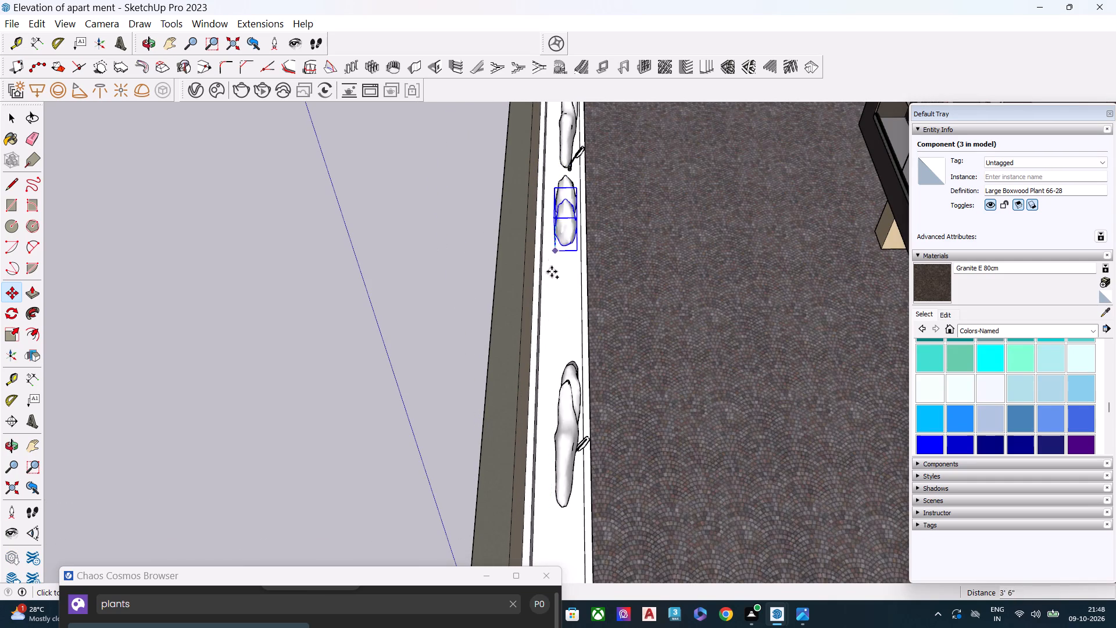
click(552, 327)
key(space)
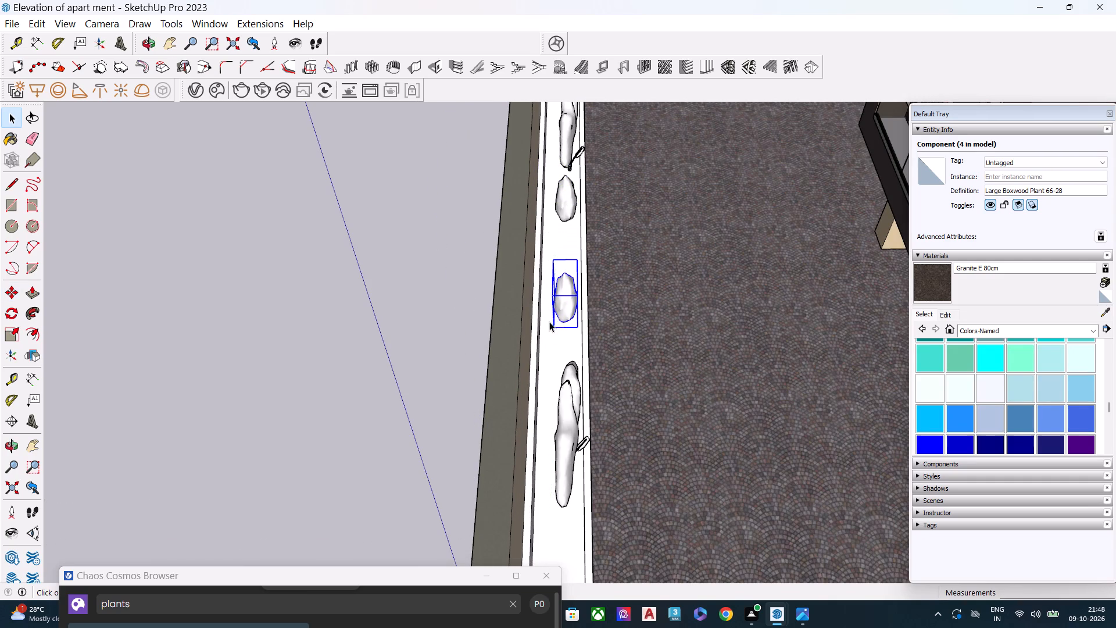
scroll(528, 357, down, 9)
scroll(510, 313, down, 11)
scroll(588, 336, down, 5)
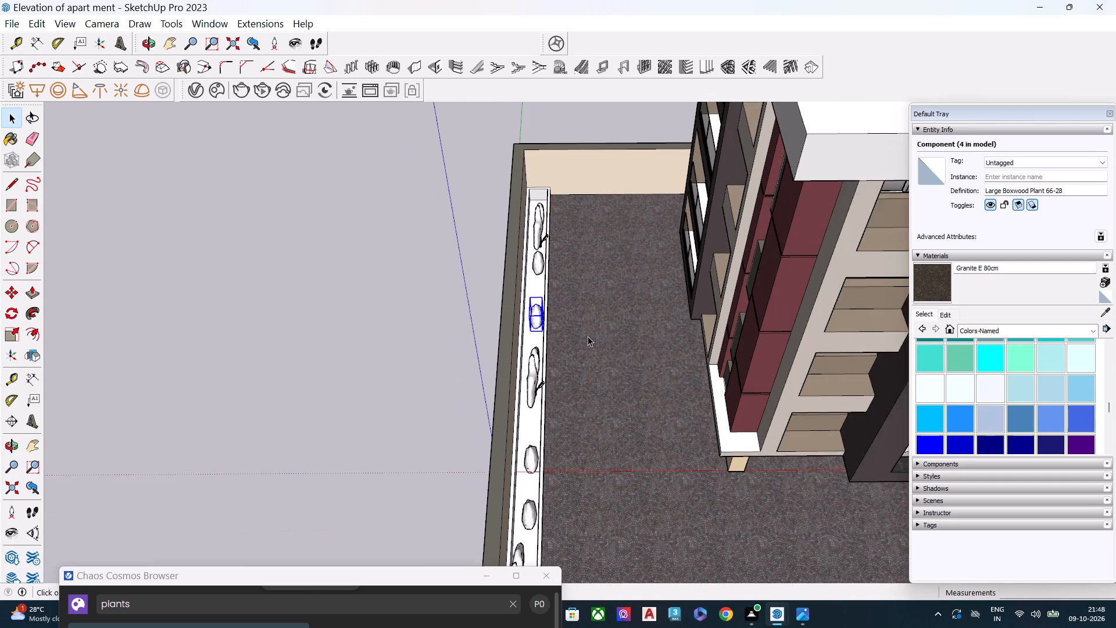
Move the Climbing Plant 21-17 from the ground in front onto the top corner of the stone-clad front wall, at the planter-side end.
scroll(588, 336, down, 4)
scroll(619, 449, down, 9)
scroll(574, 358, down, 10)
scroll(670, 493, up, 4)
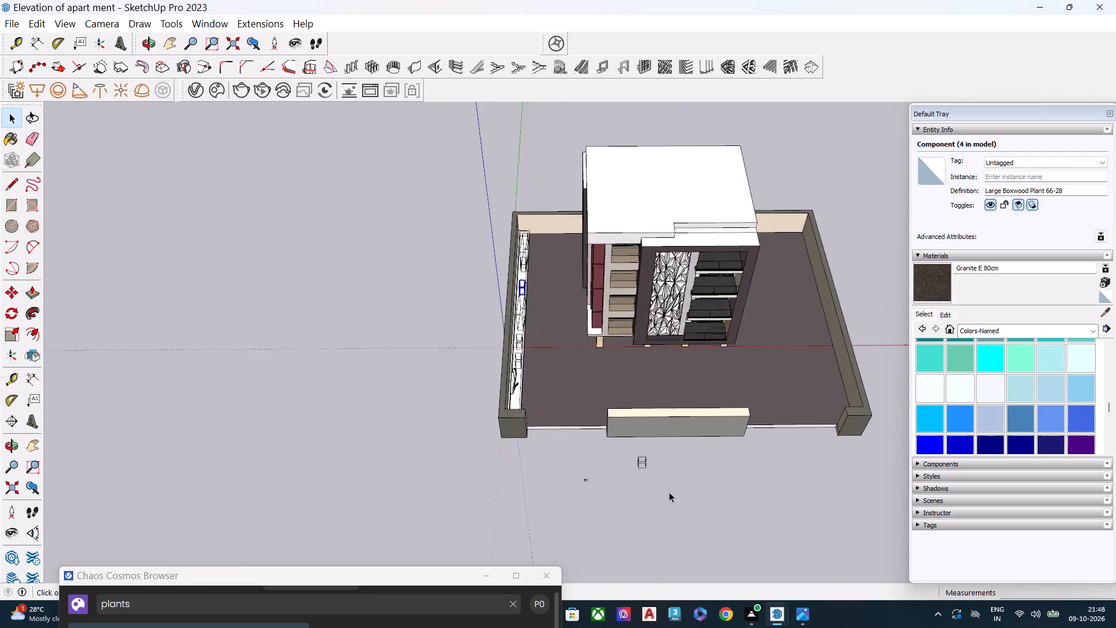
scroll(669, 492, up, 13)
scroll(584, 463, up, 8)
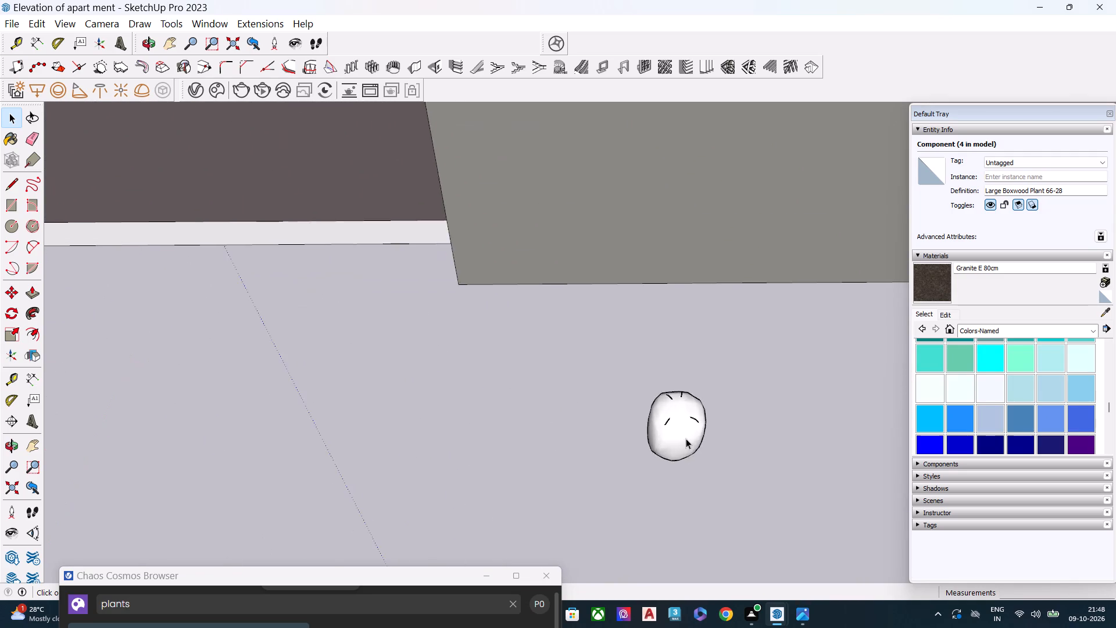
scroll(686, 437, up, 9)
click(682, 438)
key(m)
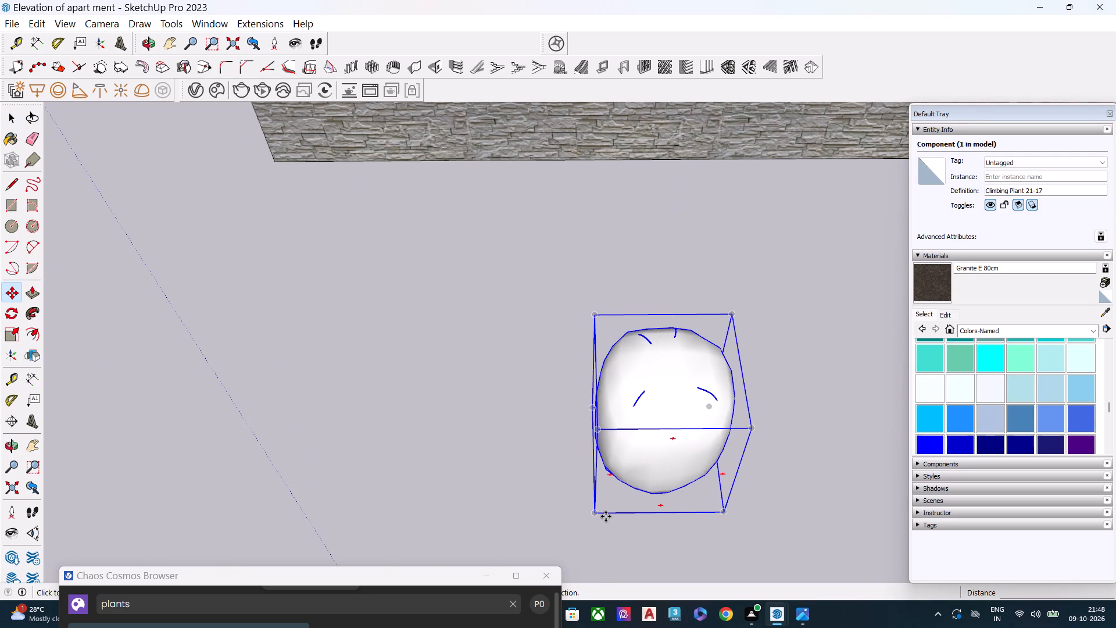
click(597, 516)
scroll(595, 415, down, 8)
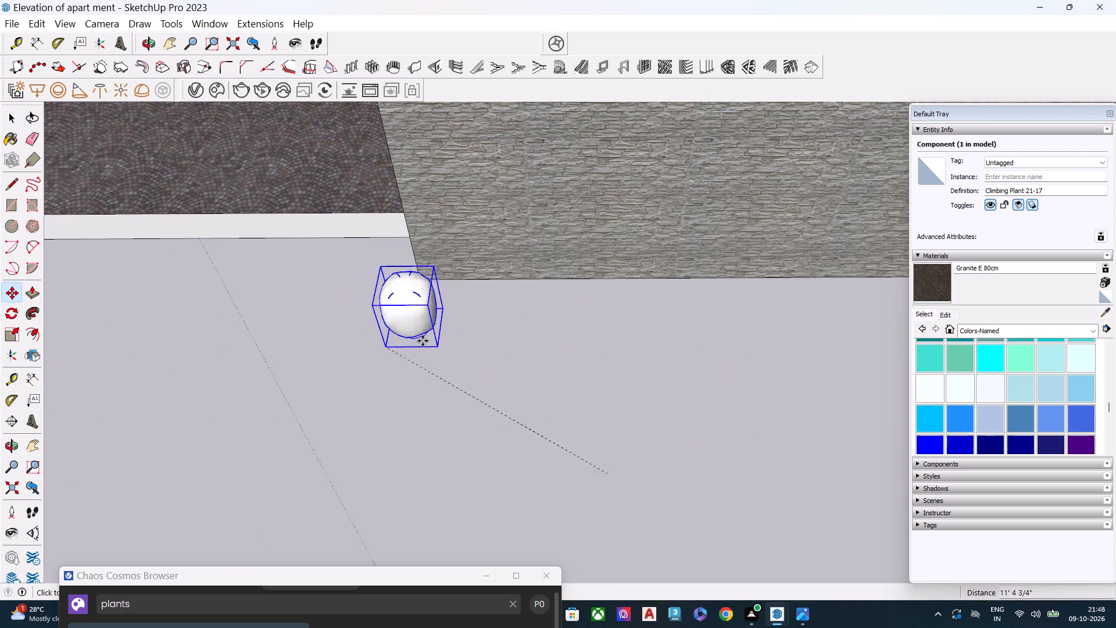
scroll(528, 355, down, 10)
middle_drag(529, 459, 583, 263)
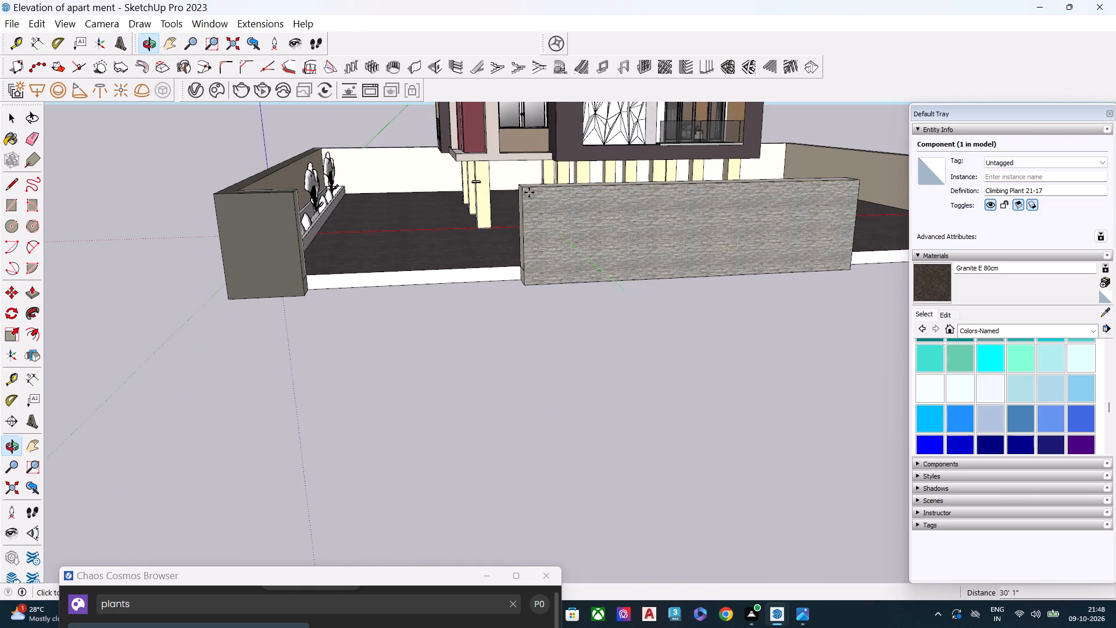
scroll(524, 178, up, 8)
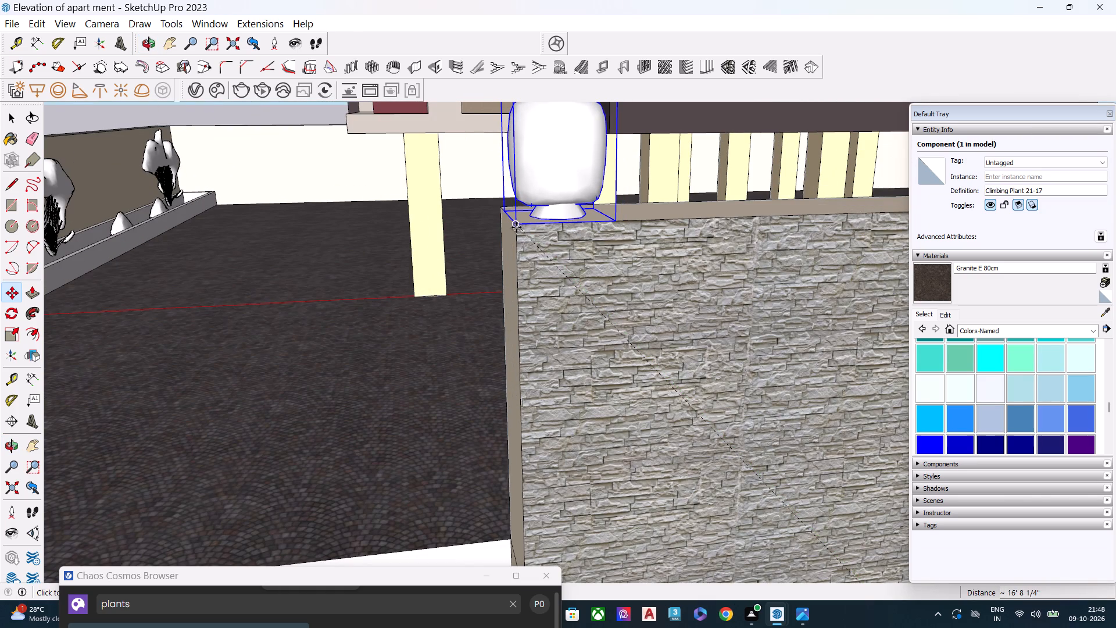
click(516, 227)
Copy the climbing plant about 37' along the top of the stone-clad front wall to its opposite end.
scroll(371, 223, down, 8)
scroll(447, 198, up, 1)
scroll(447, 198, down, 1)
scroll(447, 198, up, 7)
scroll(420, 224, down, 1)
scroll(420, 224, up, 7)
click(405, 224)
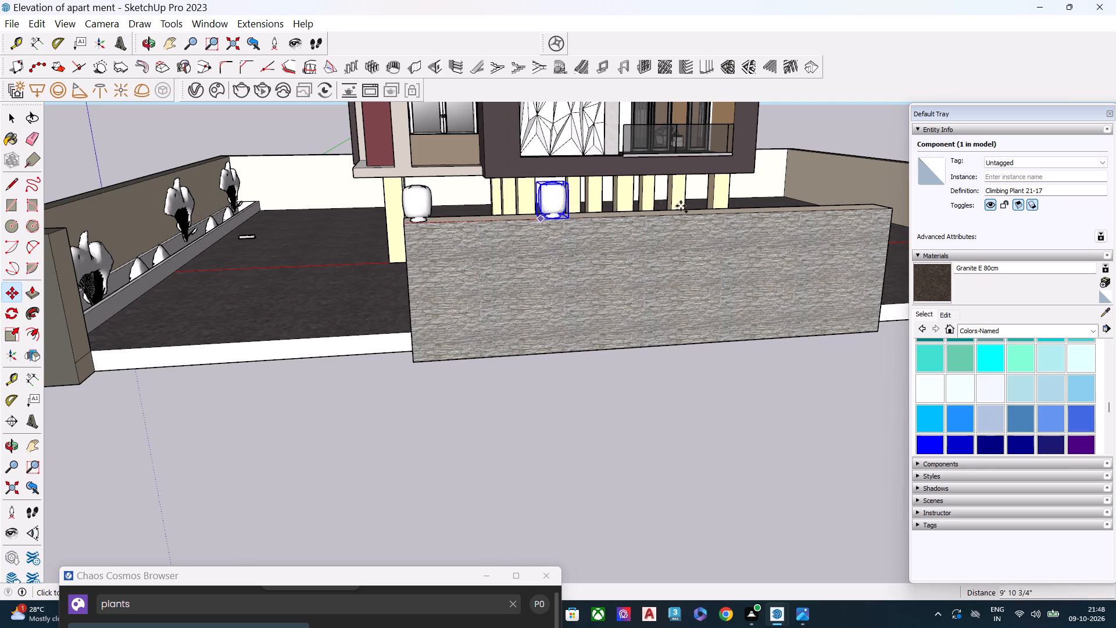
click(860, 210)
key(space)
Frame the apartment building from a low street-side corner angle, with the patterned facade and the front wall in view.
scroll(321, 264, down, 4)
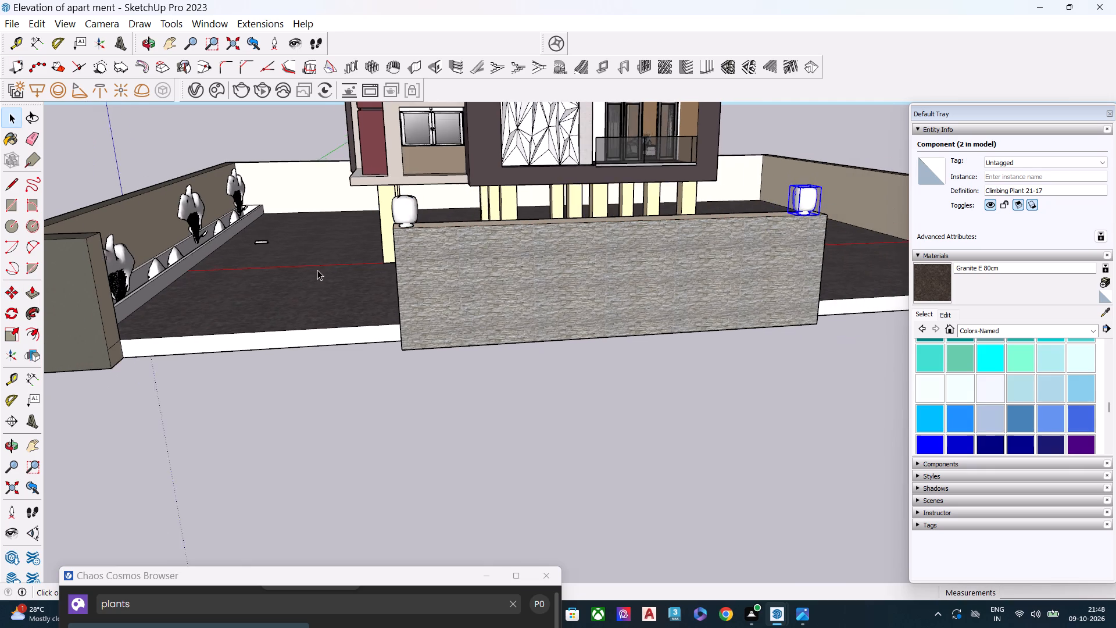
scroll(317, 270, down, 3)
middle_drag(536, 356, 415, 368)
scroll(588, 361, down, 8)
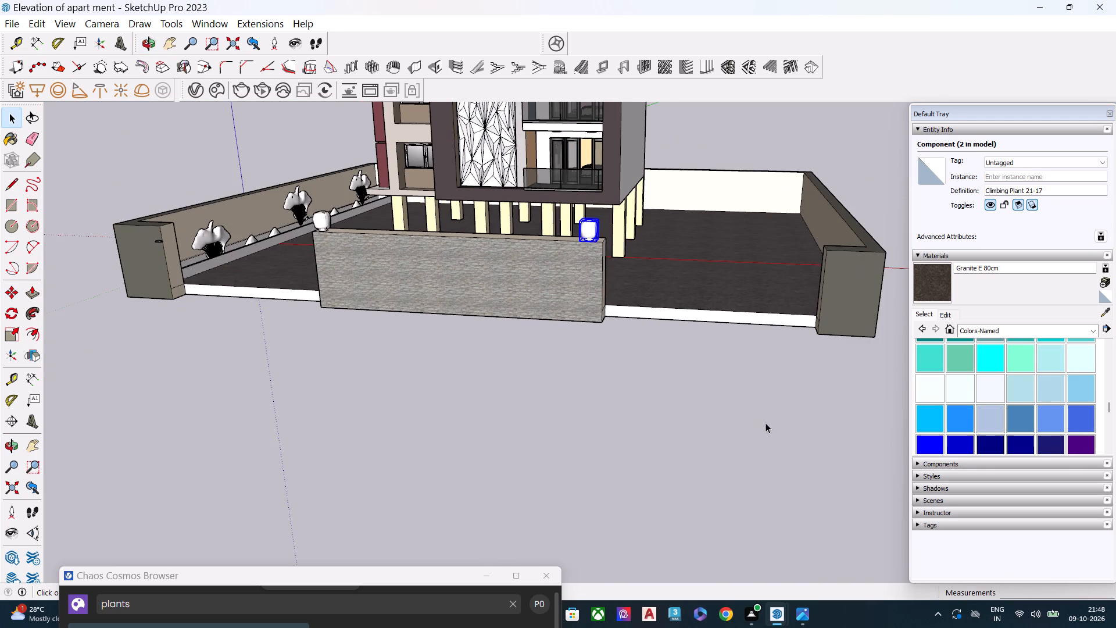
scroll(435, 476, down, 9)
middle_drag(396, 483, 552, 433)
scroll(447, 469, down, 9)
middle_drag(482, 400, 494, 380)
scroll(518, 219, up, 9)
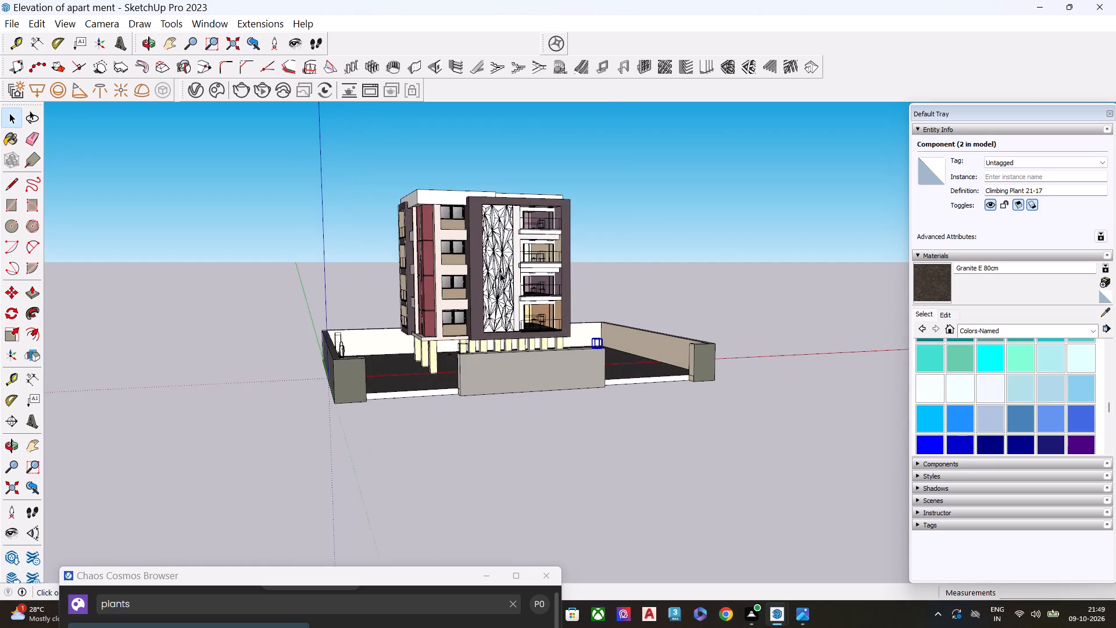
scroll(482, 354, up, 8)
scroll(537, 454, down, 9)
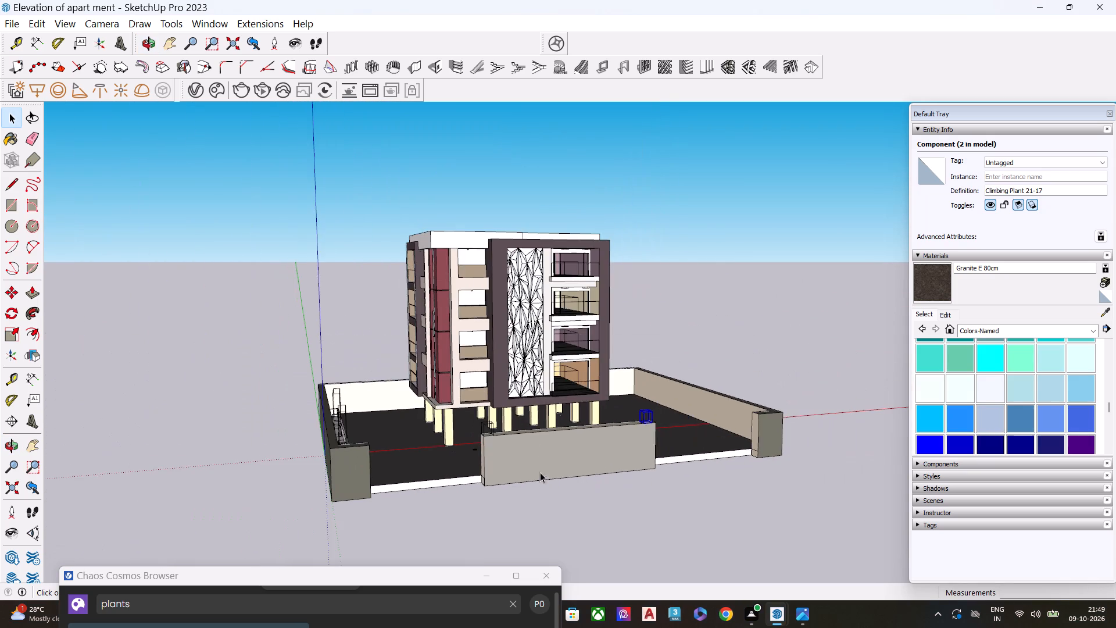
middle_drag(547, 295, 588, 269)
scroll(588, 269, up, 8)
middle_drag(523, 319, 543, 286)
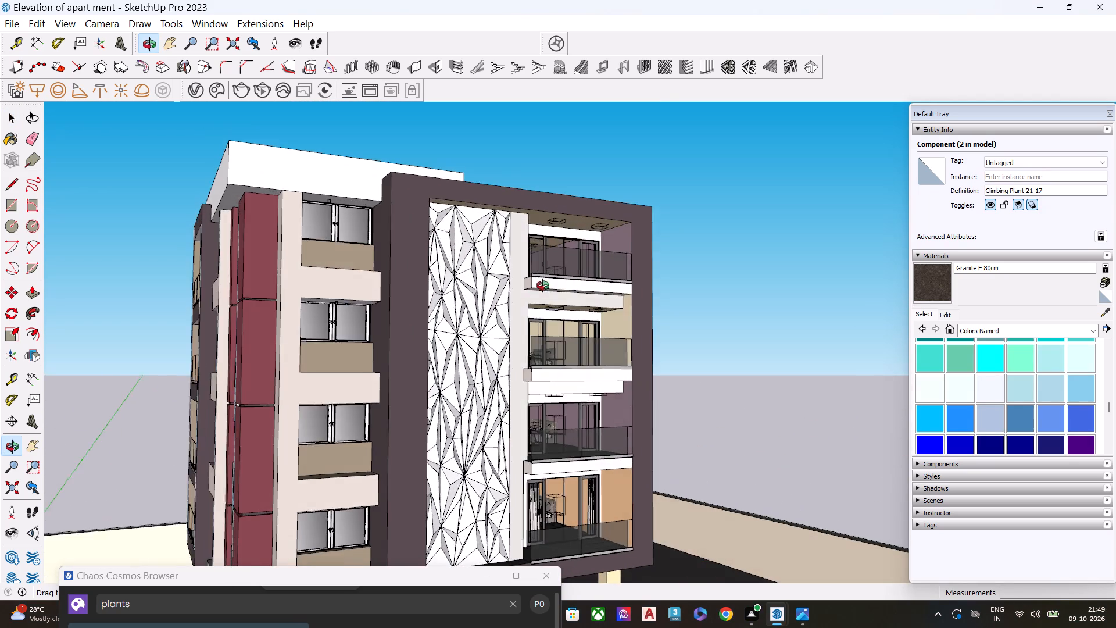
middle_drag(543, 286, 546, 281)
scroll(514, 291, down, 3)
scroll(466, 440, up, 1)
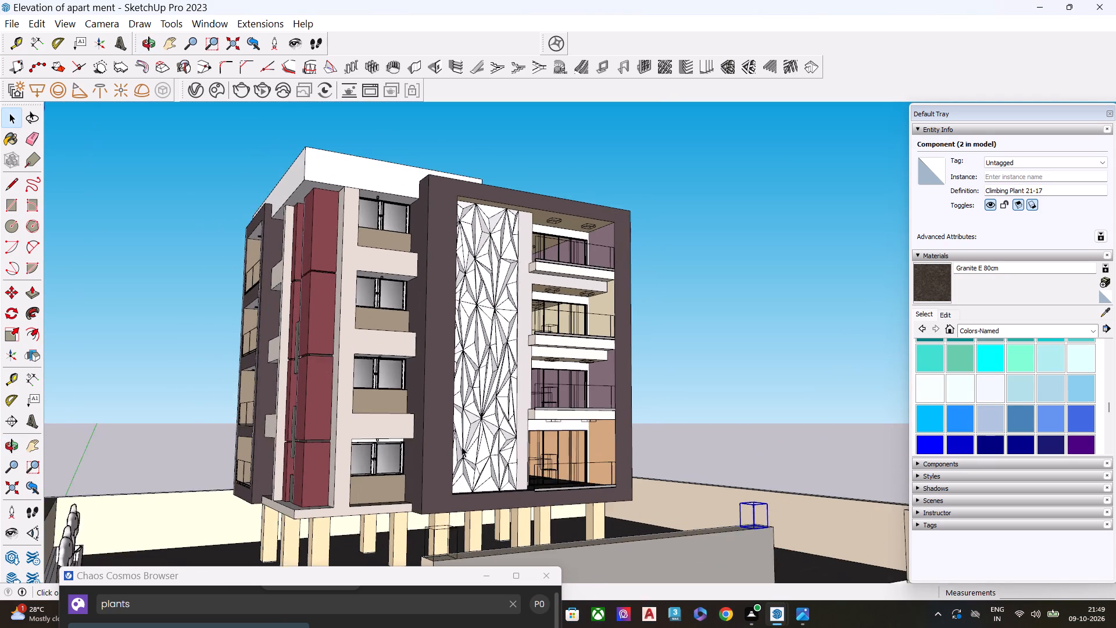
scroll(462, 447, up, 1)
scroll(468, 443, down, 1)
middle_drag(470, 441, 486, 451)
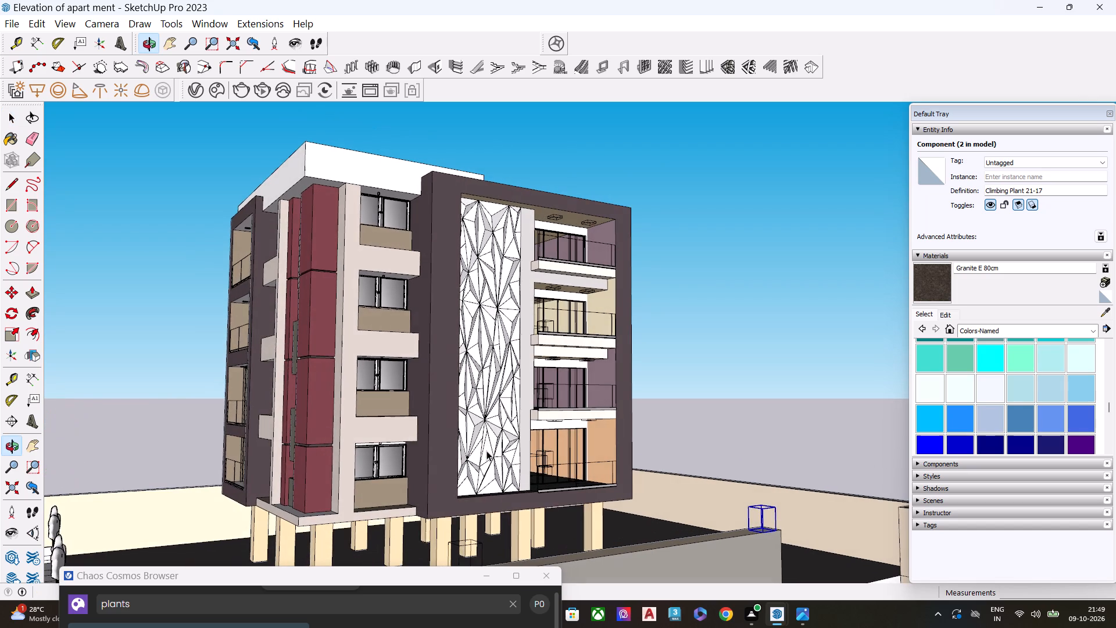
middle_click(478, 452)
scroll(341, 466, up, 1)
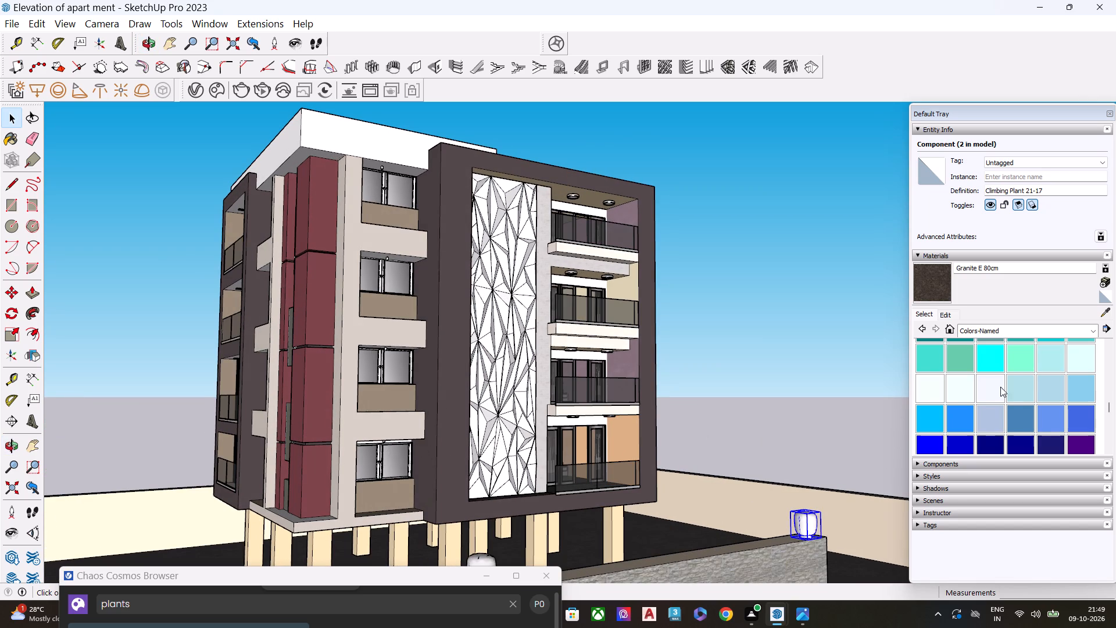
Save the framed perspective of the building as a new scene, keeping the default saved properties.
click(946, 463)
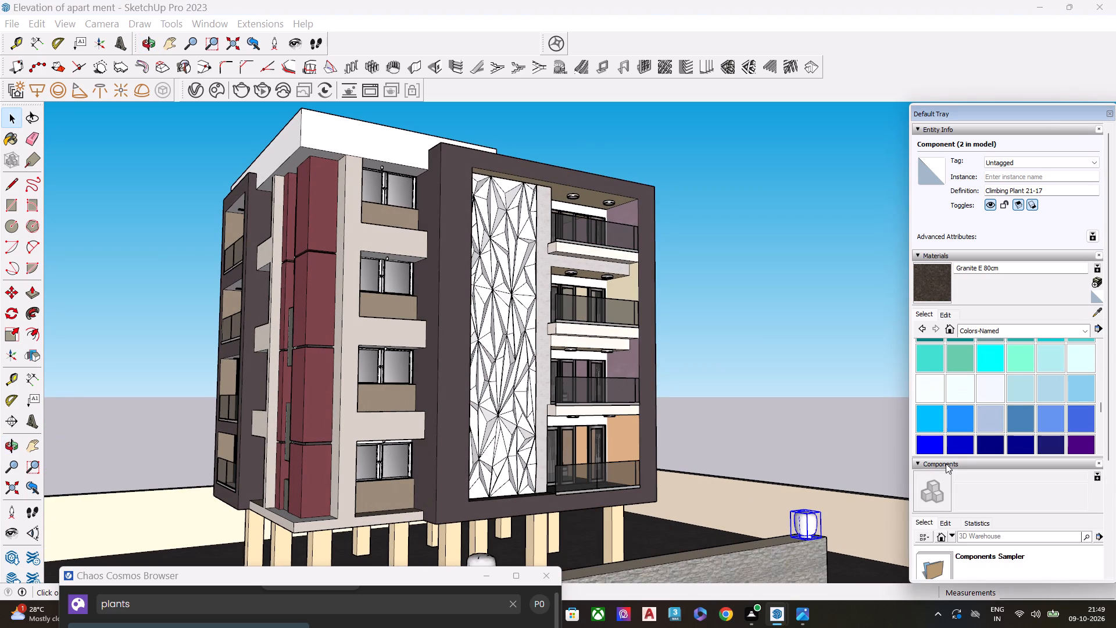
click(946, 463)
click(943, 483)
click(943, 480)
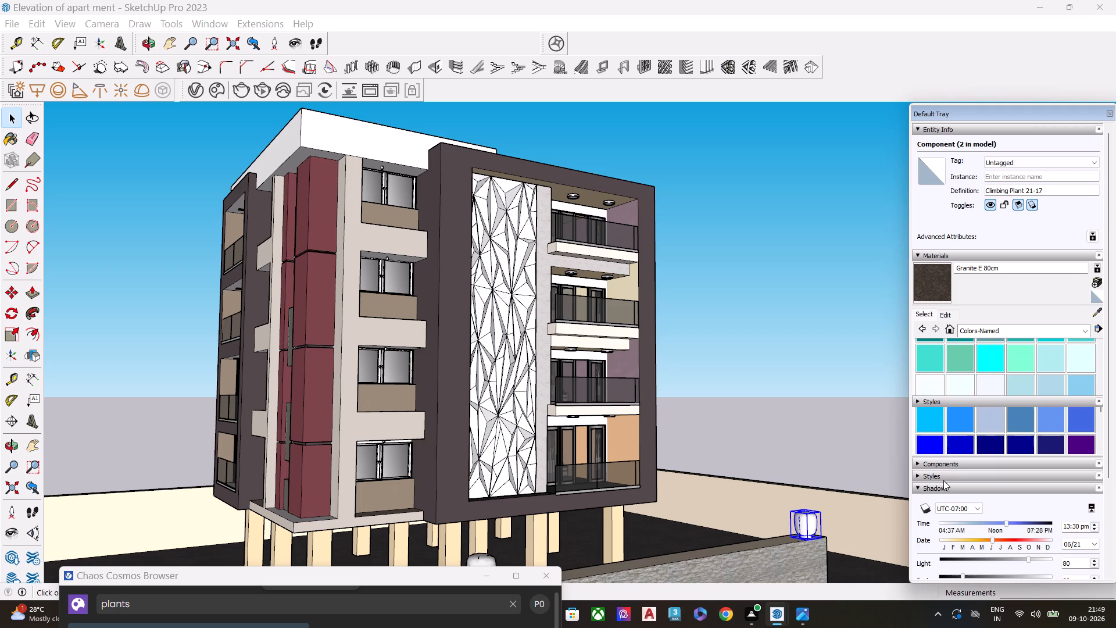
click(940, 477)
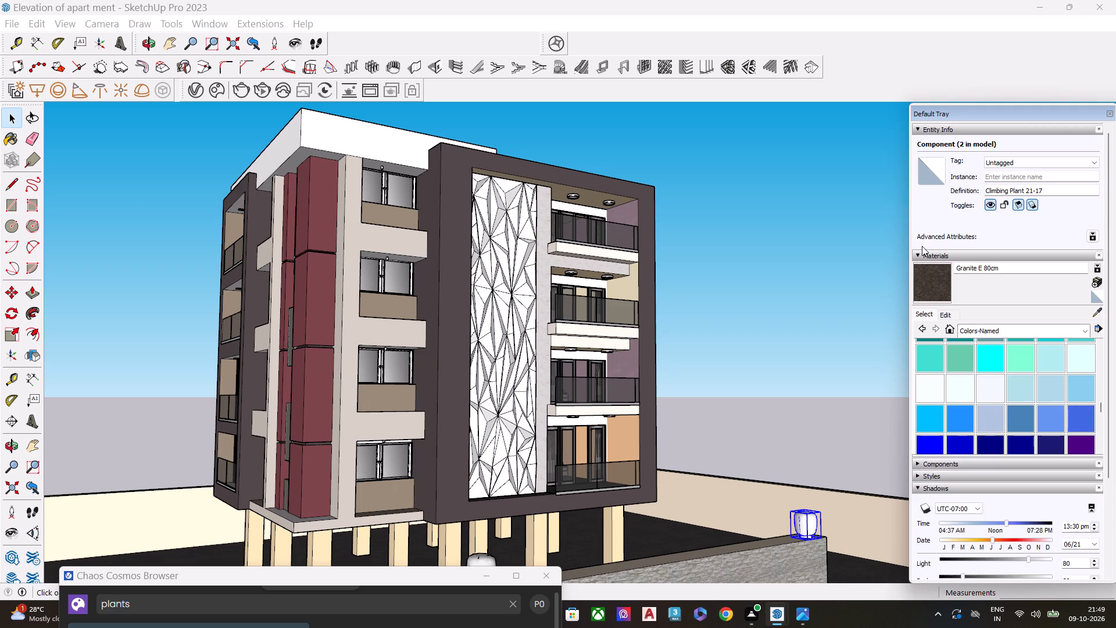
click(935, 258)
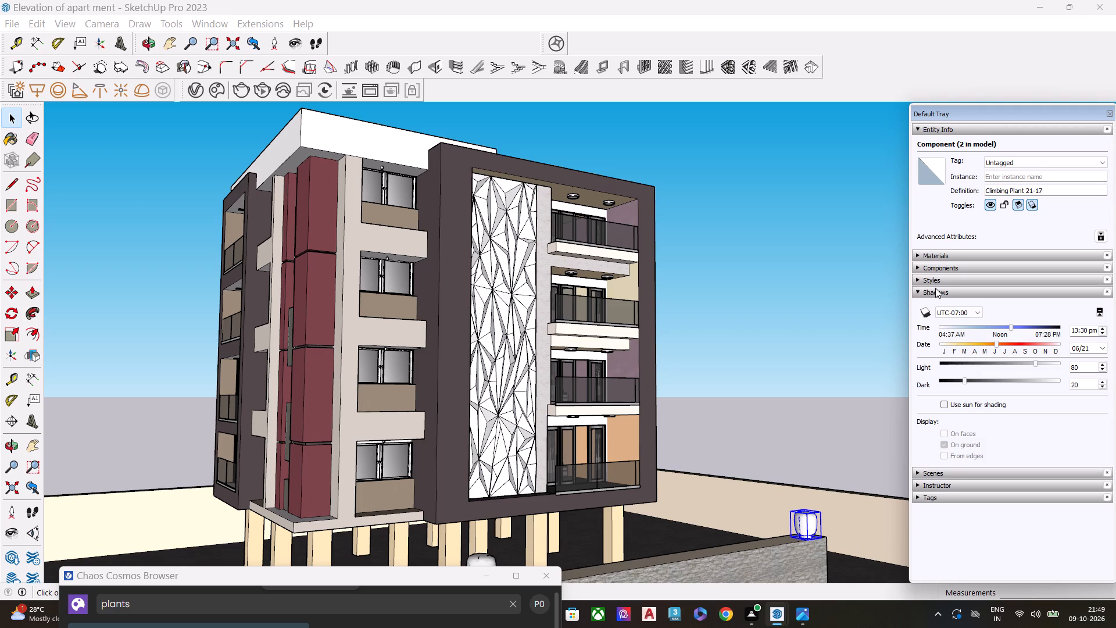
click(939, 292)
click(937, 303)
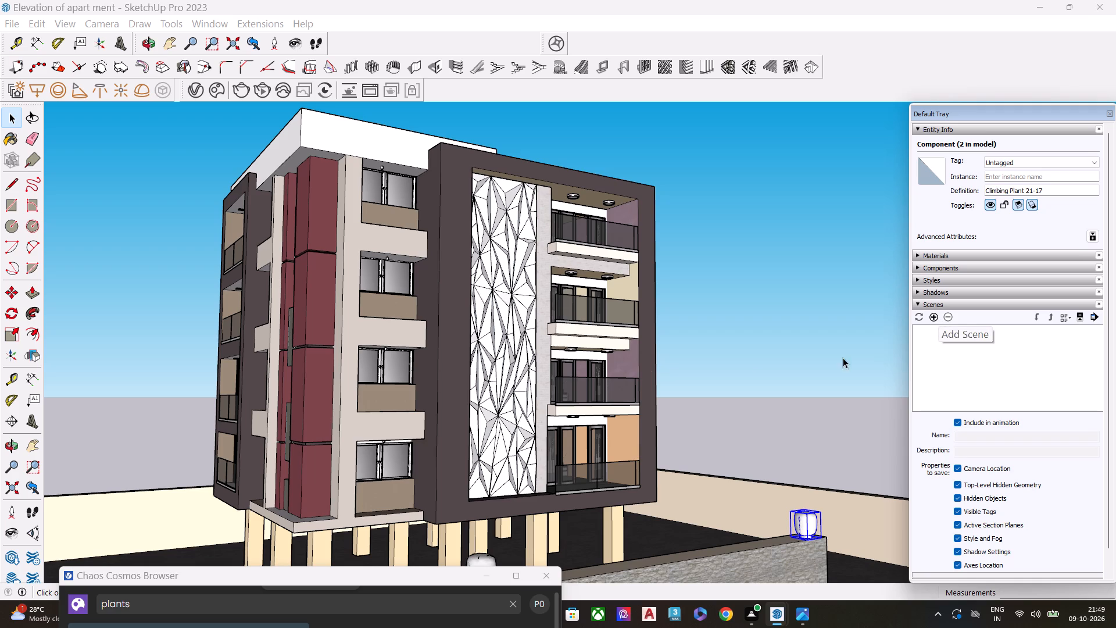
scroll(527, 352, down, 1)
click(824, 359)
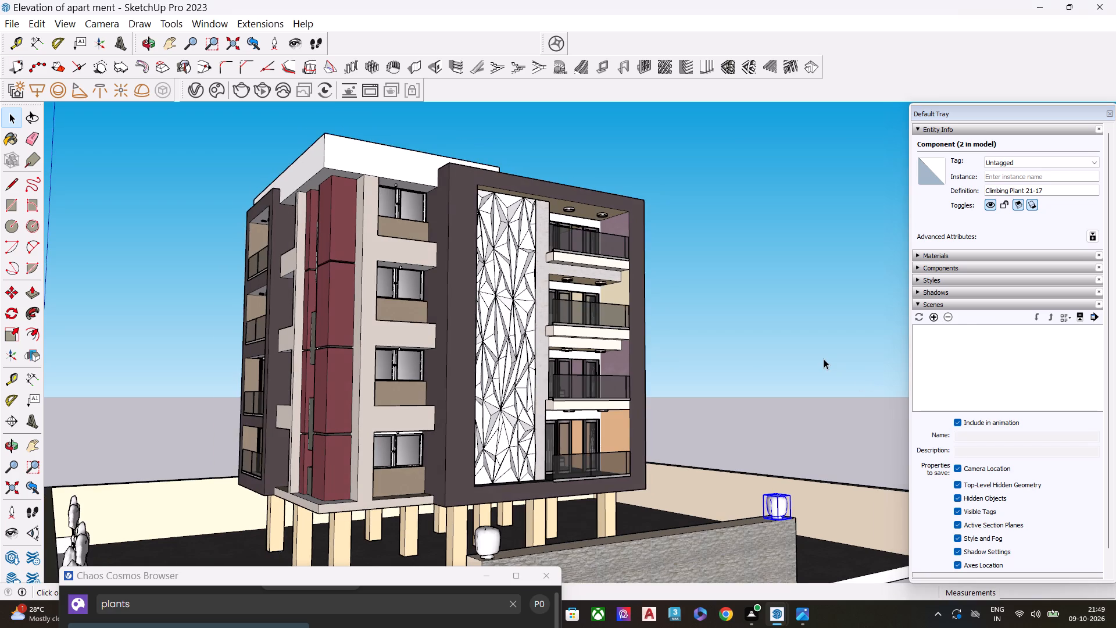
click(935, 320)
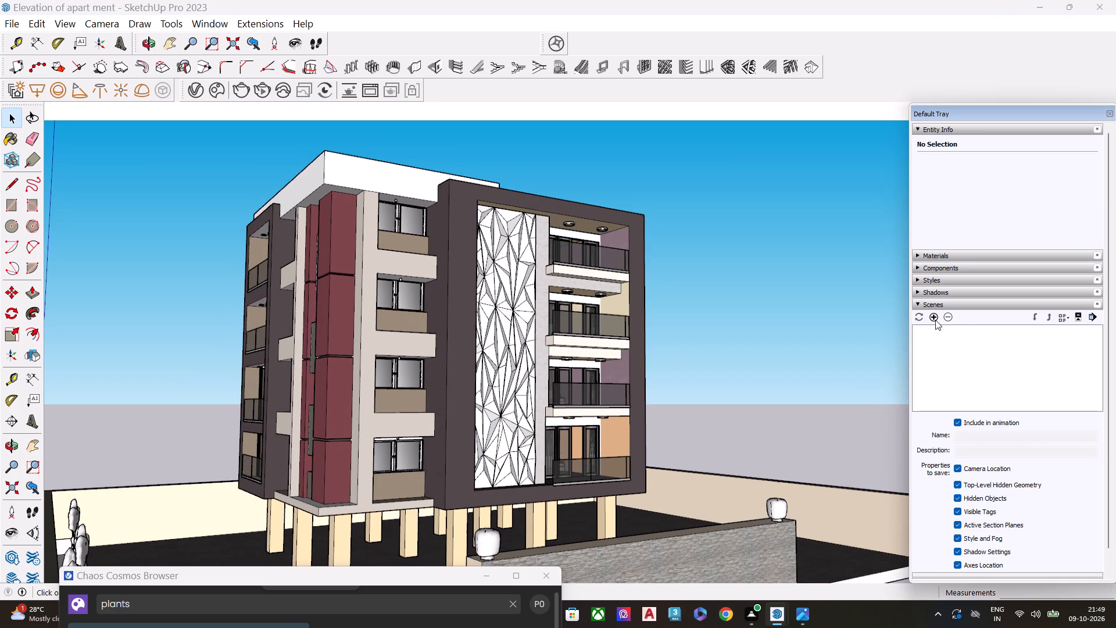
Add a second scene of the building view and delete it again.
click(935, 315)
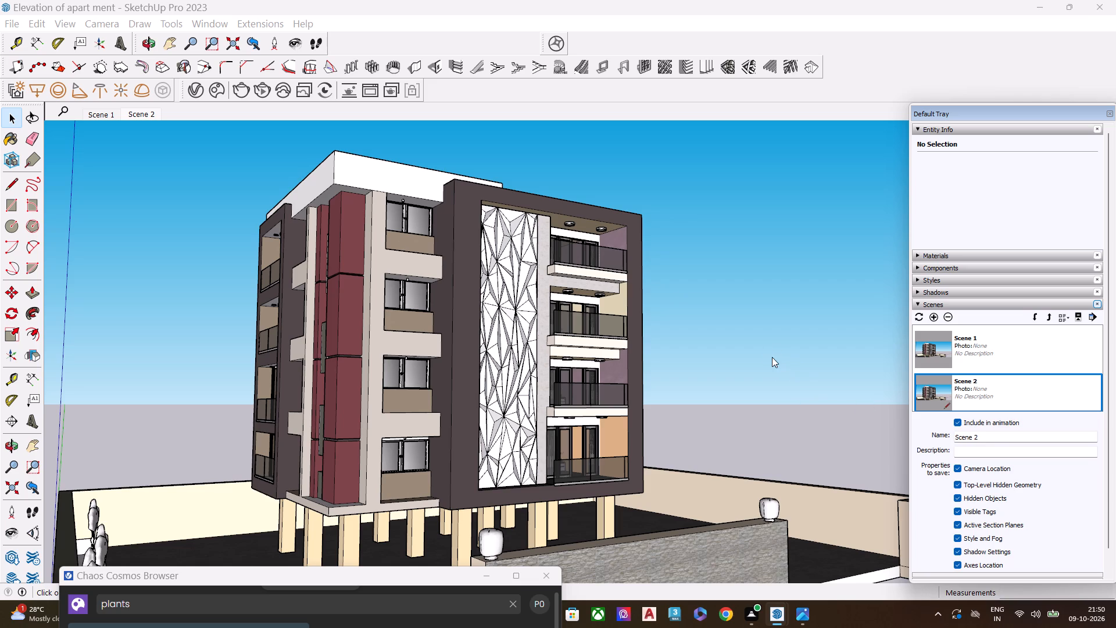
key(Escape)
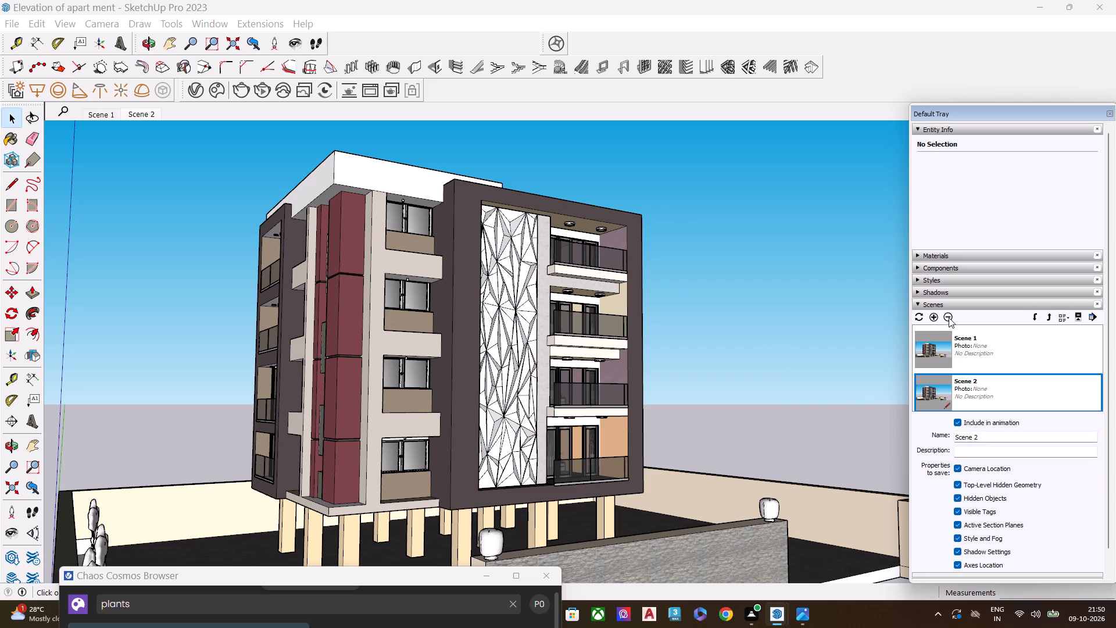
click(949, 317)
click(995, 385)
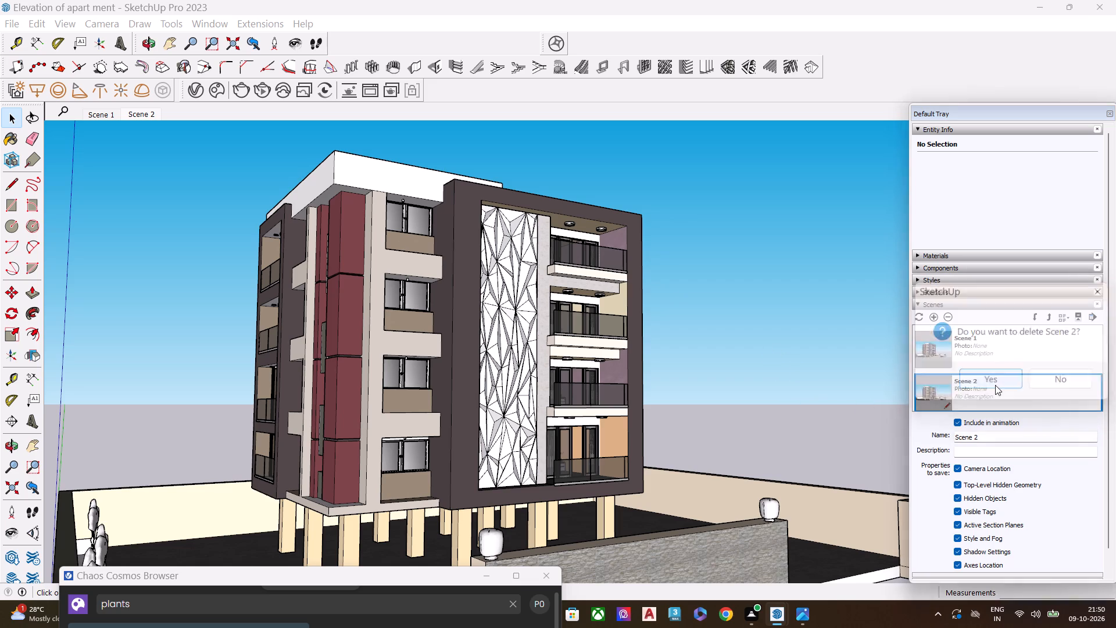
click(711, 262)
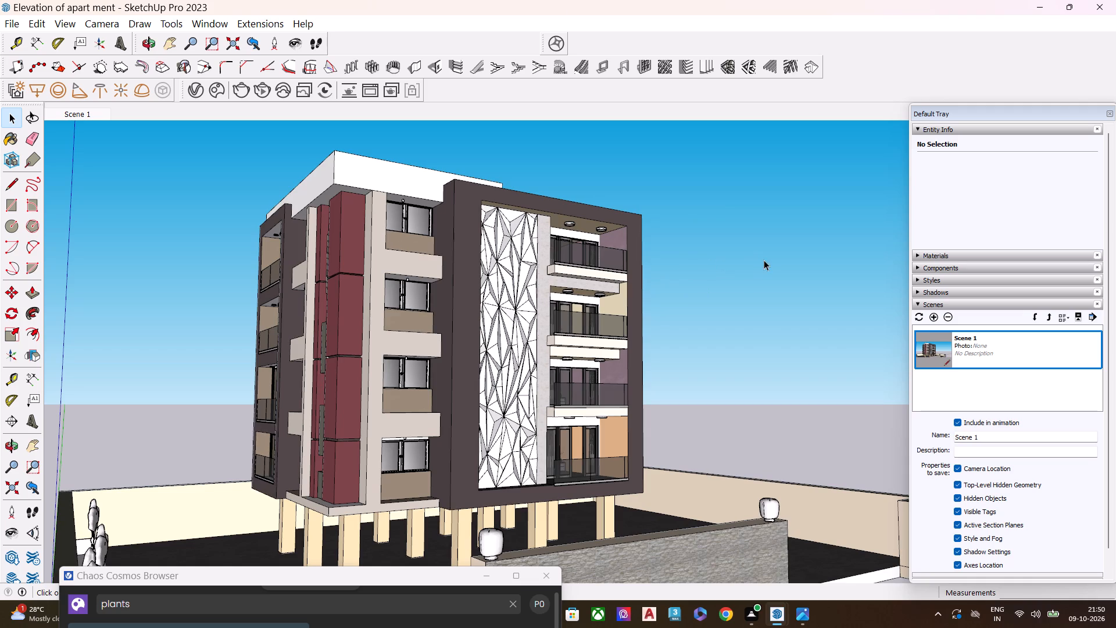
Examine the building, the compound walls and the placed plants from the street side.
scroll(761, 262, down, 5)
scroll(553, 207, down, 6)
middle_drag(435, 337, 443, 374)
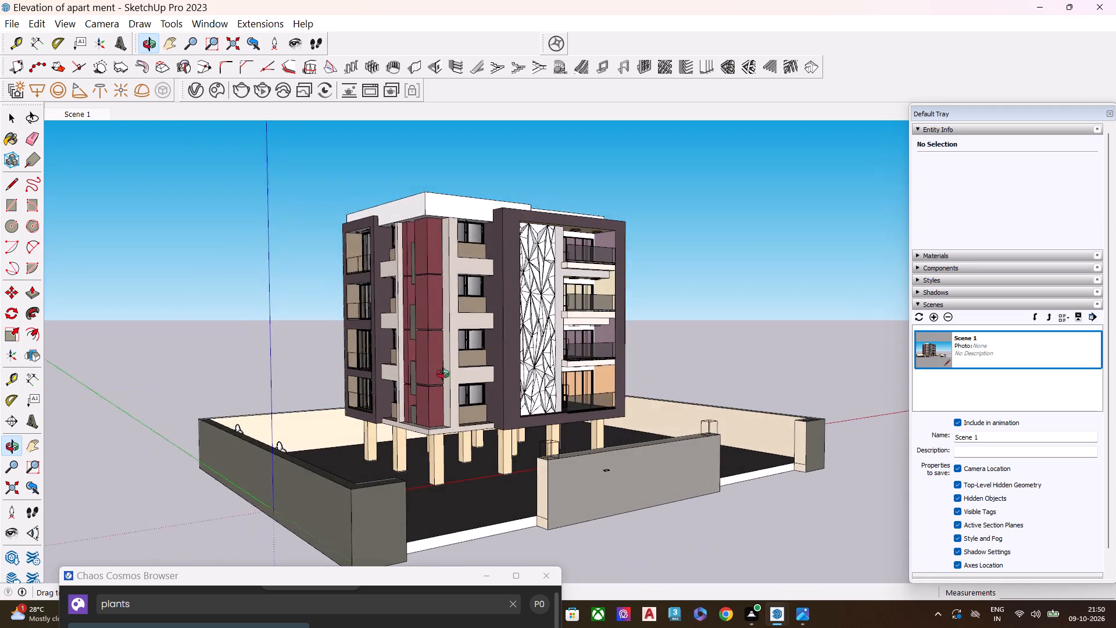
middle_drag(443, 374, 432, 375)
scroll(475, 272, up, 12)
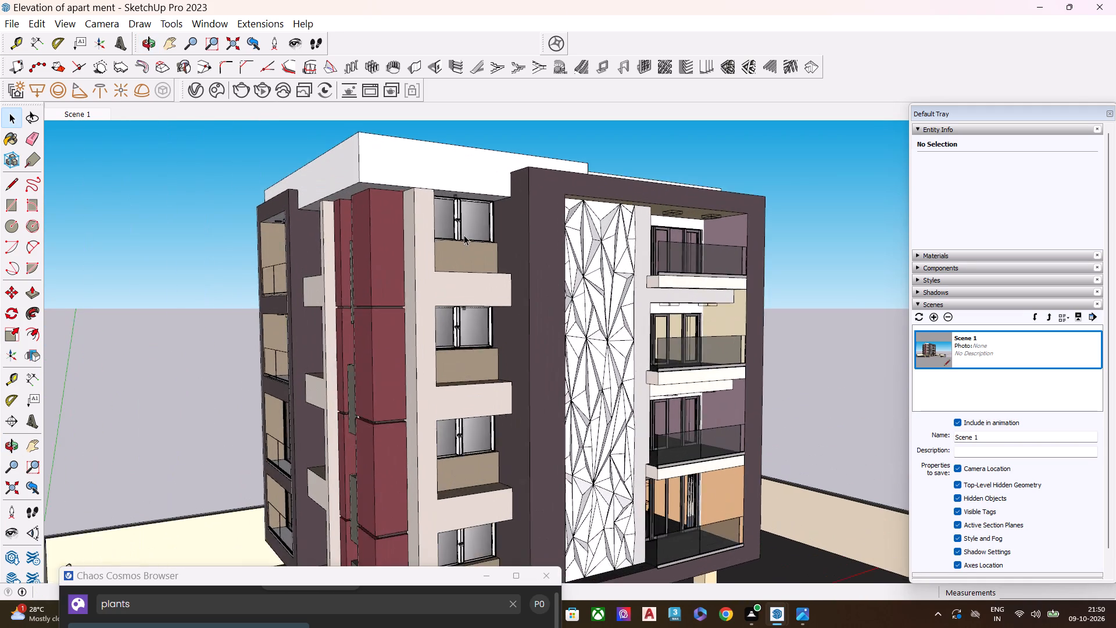
scroll(464, 235, down, 7)
middle_drag(521, 358, 539, 358)
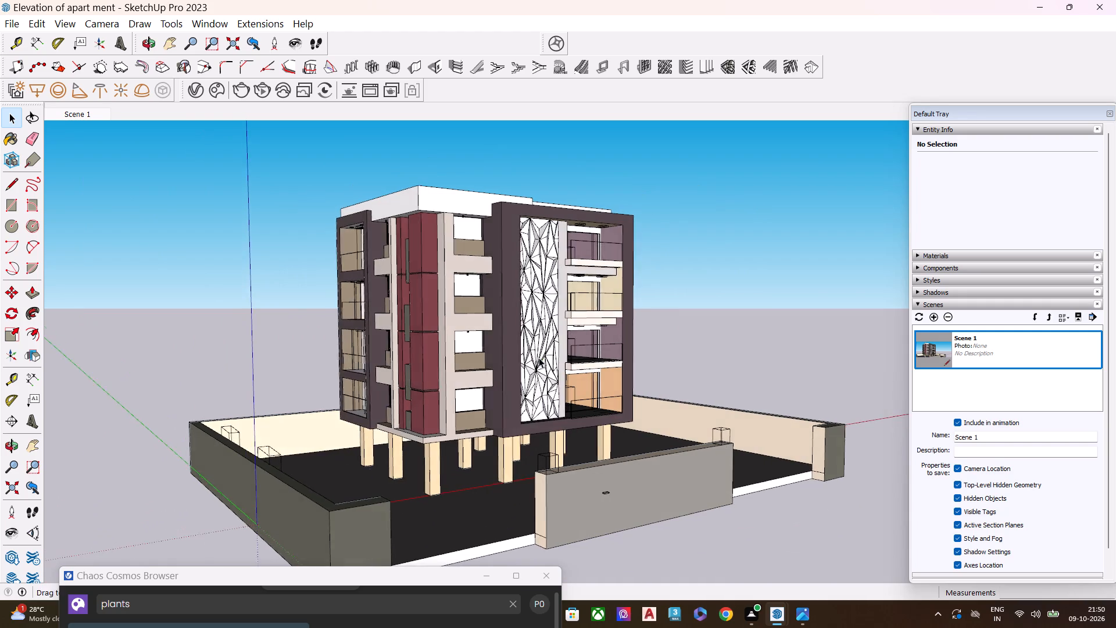
middle_drag(533, 361, 424, 376)
Bring the Chaos Cosmos Browser into full view and download the hanging Plant 260 031 01 from the plants results.
drag(451, 580, 446, 491)
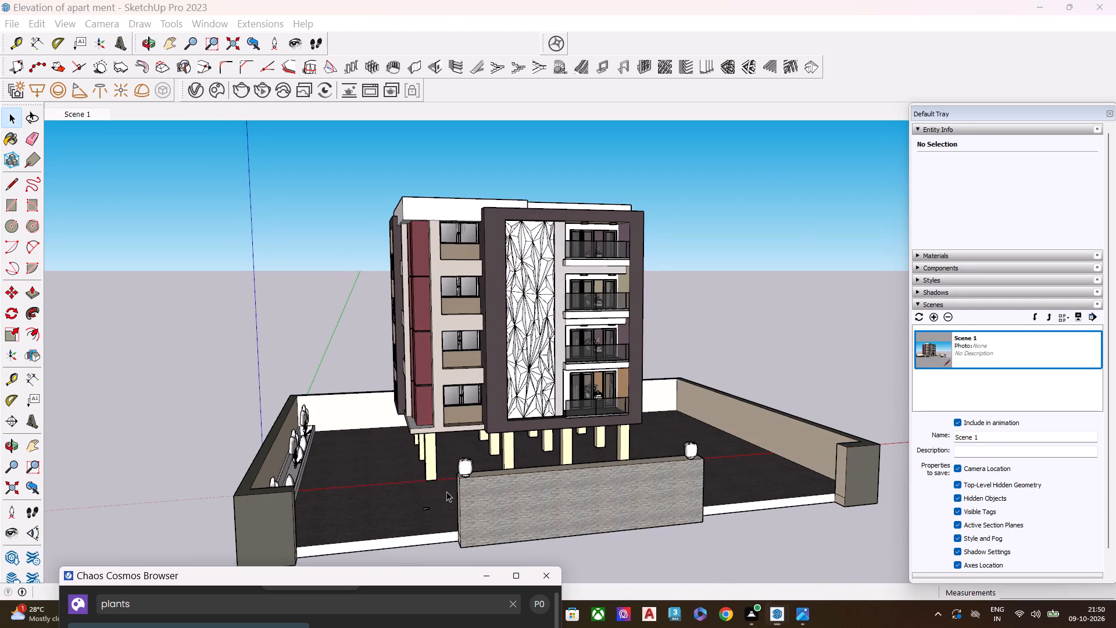
drag(446, 491, 466, 241)
drag(334, 580, 332, 554)
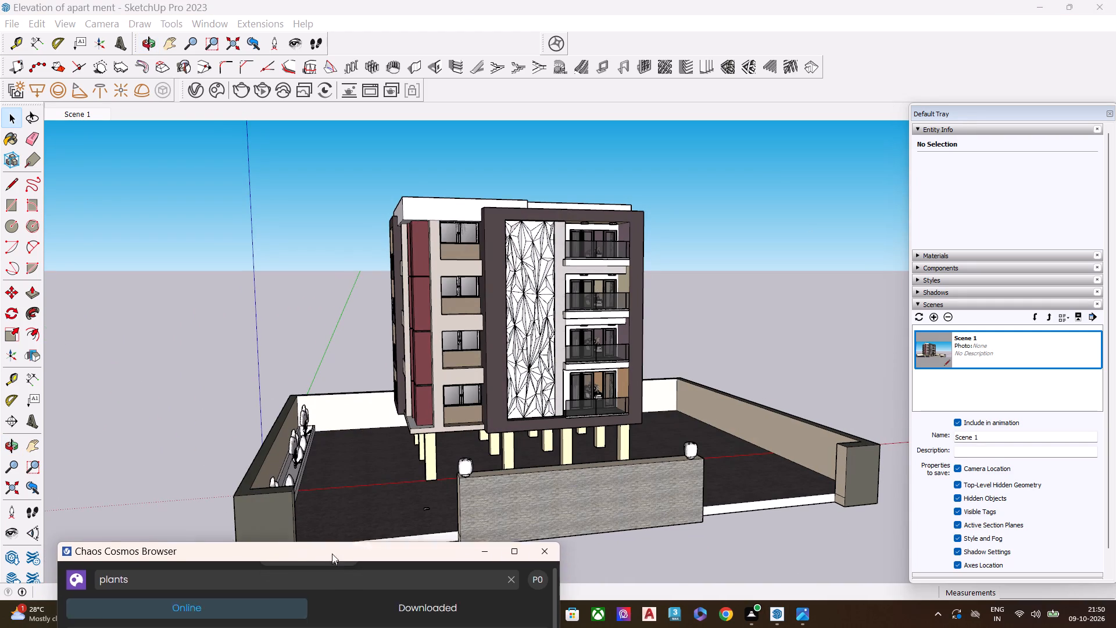
drag(332, 554, 385, 20)
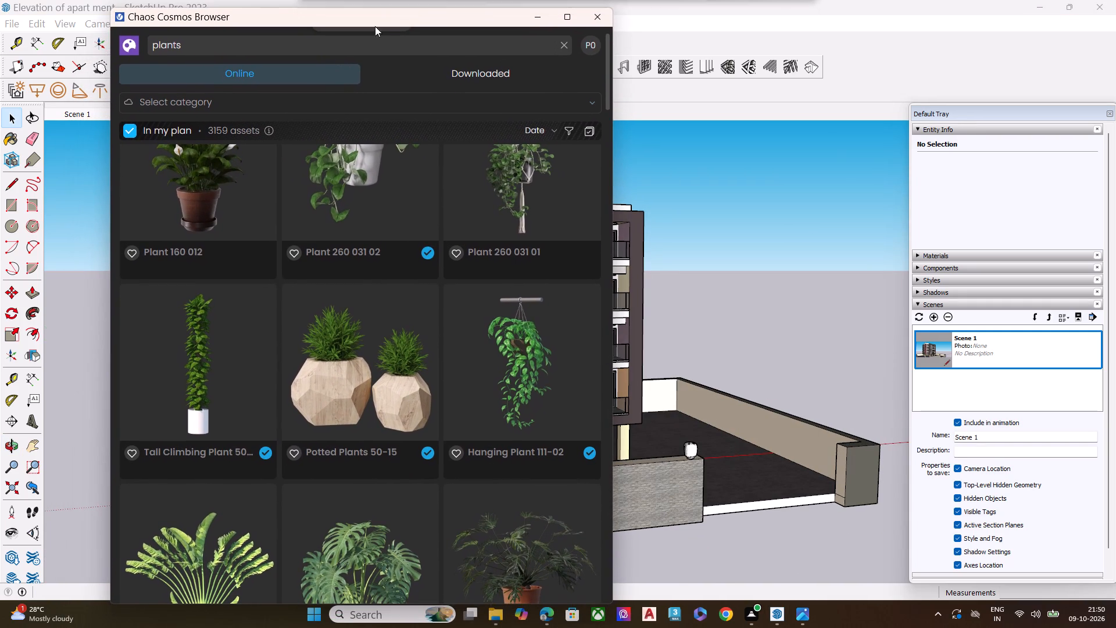
scroll(413, 334, up, 4)
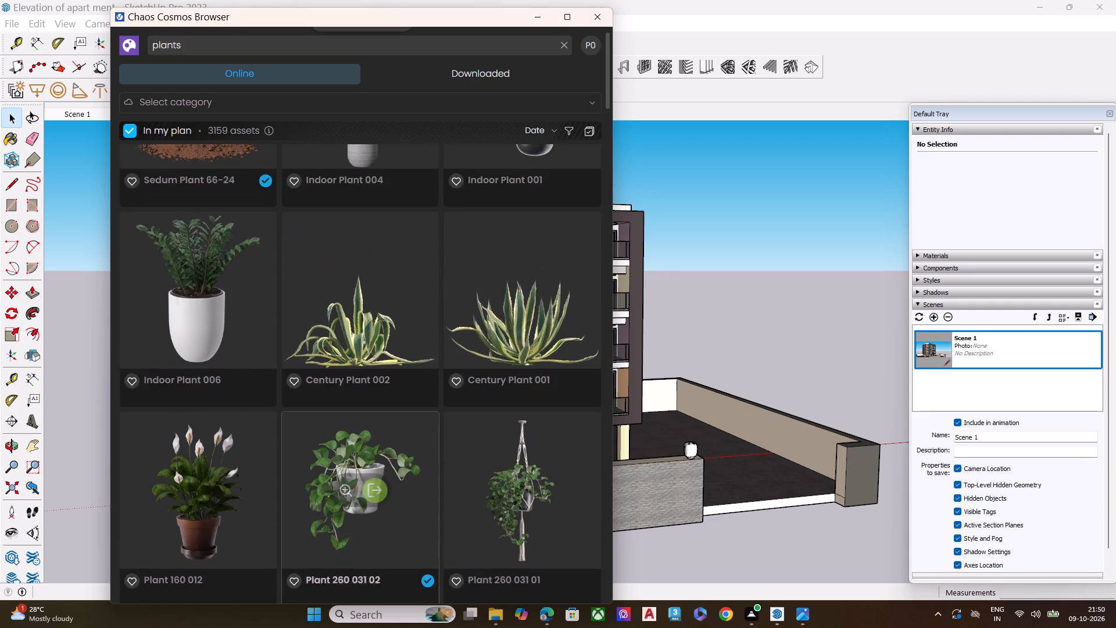
scroll(413, 334, down, 1)
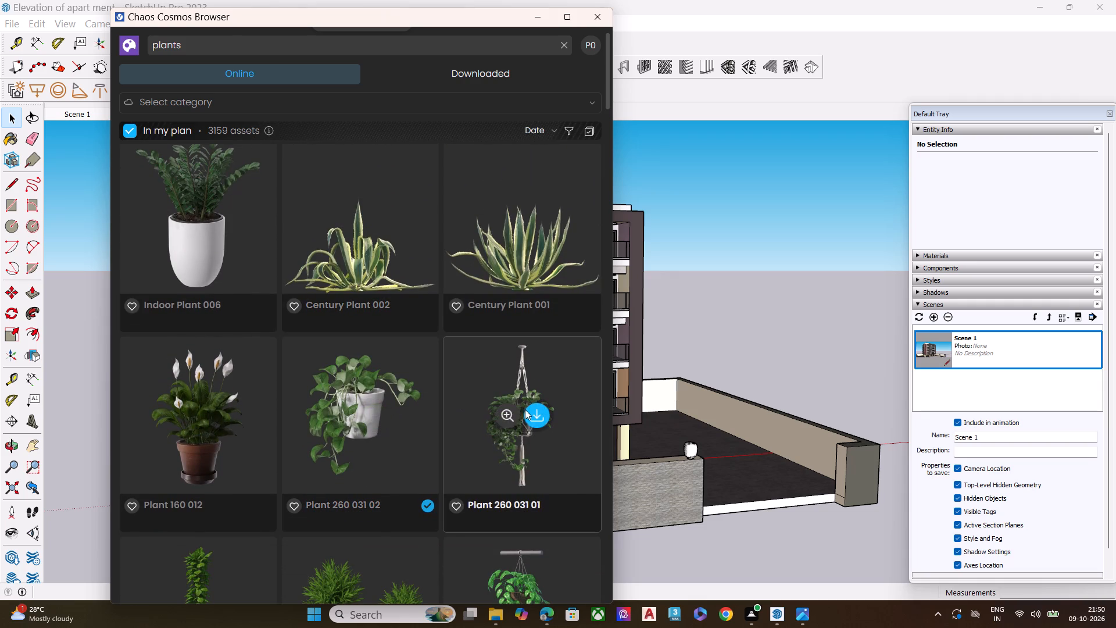
click(537, 418)
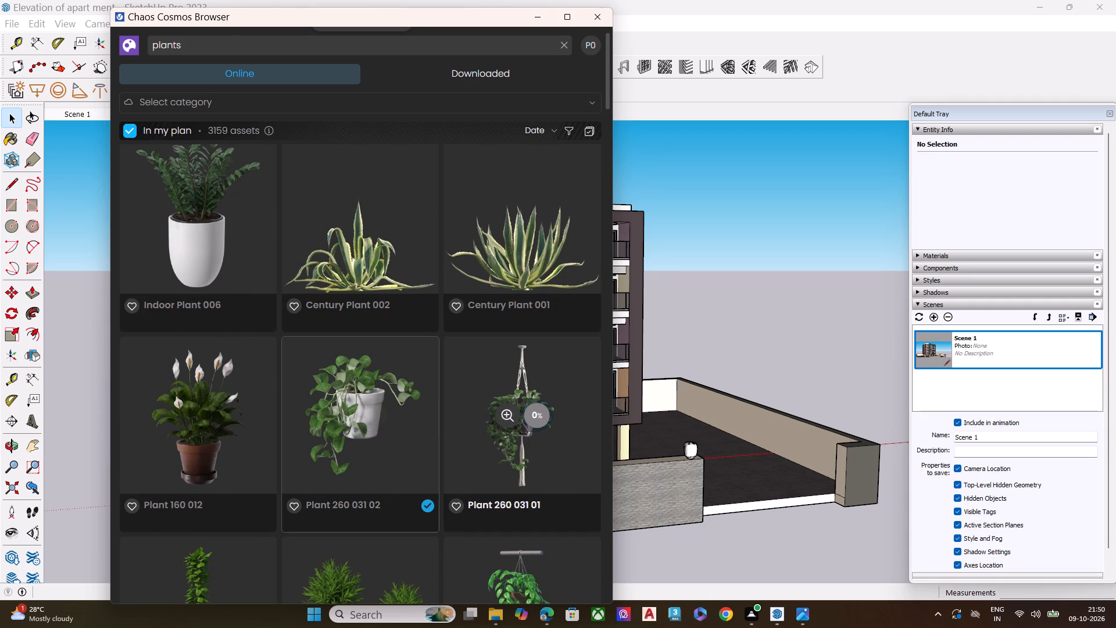
Import Plant 260 031 02 and place it on the open ground in front of the compound's front wall.
click(371, 412)
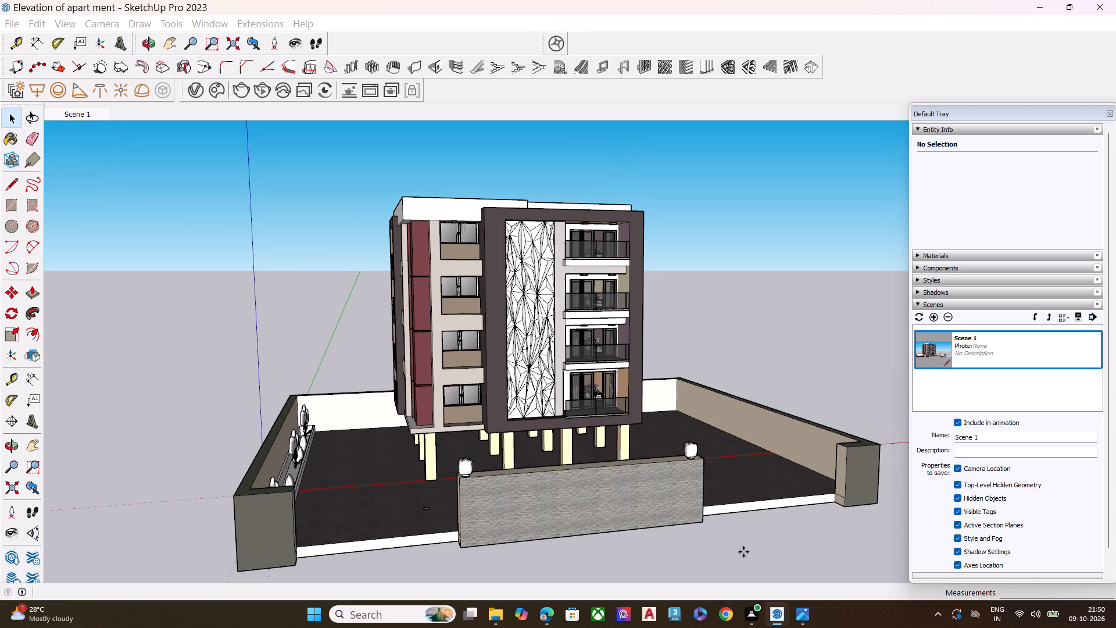
scroll(667, 383, down, 8)
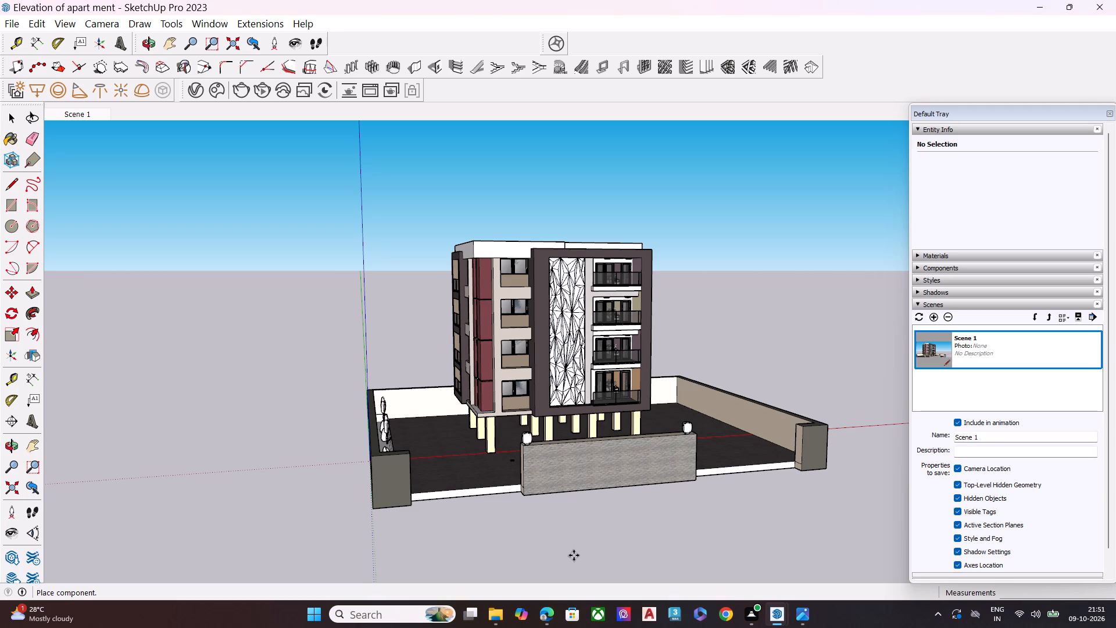
click(618, 552)
key(Escape)
Import Hanging Plant 111-02 and place it on the ground outside the front wall, beside the previously placed plant.
scroll(580, 503, down, 4)
scroll(618, 574, up, 6)
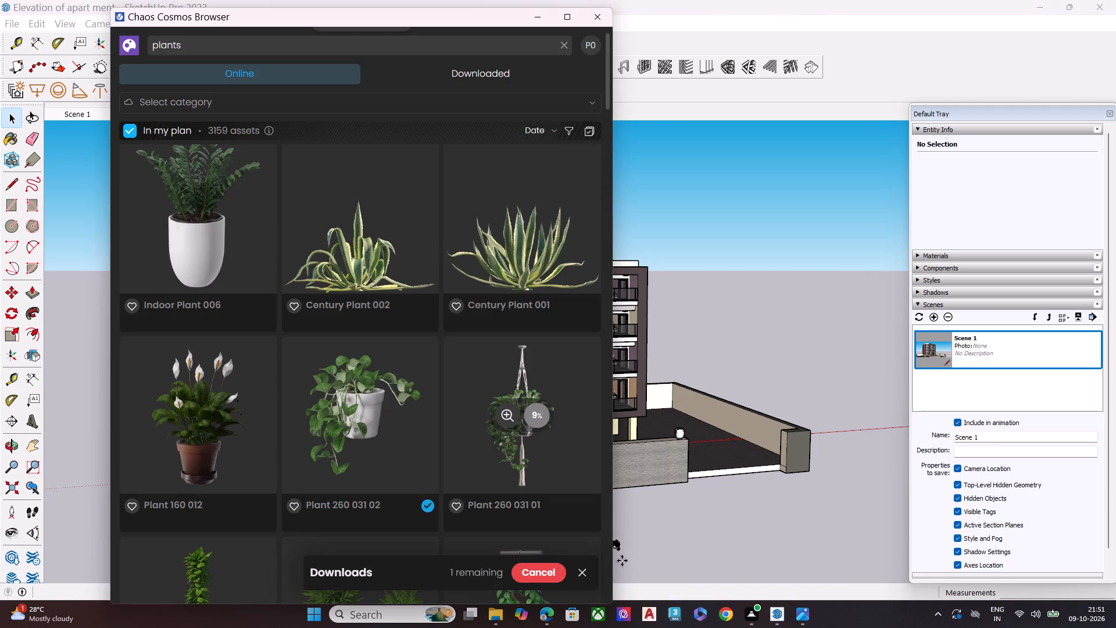
scroll(622, 561, up, 2)
scroll(349, 408, down, 5)
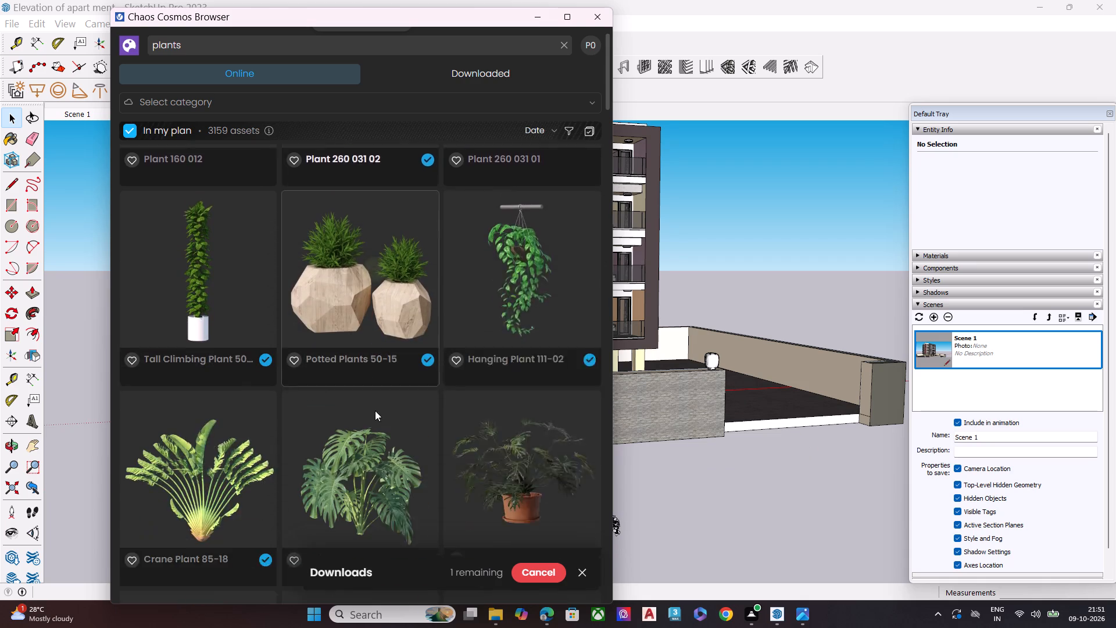
scroll(485, 319, up, 5)
scroll(536, 444, down, 3)
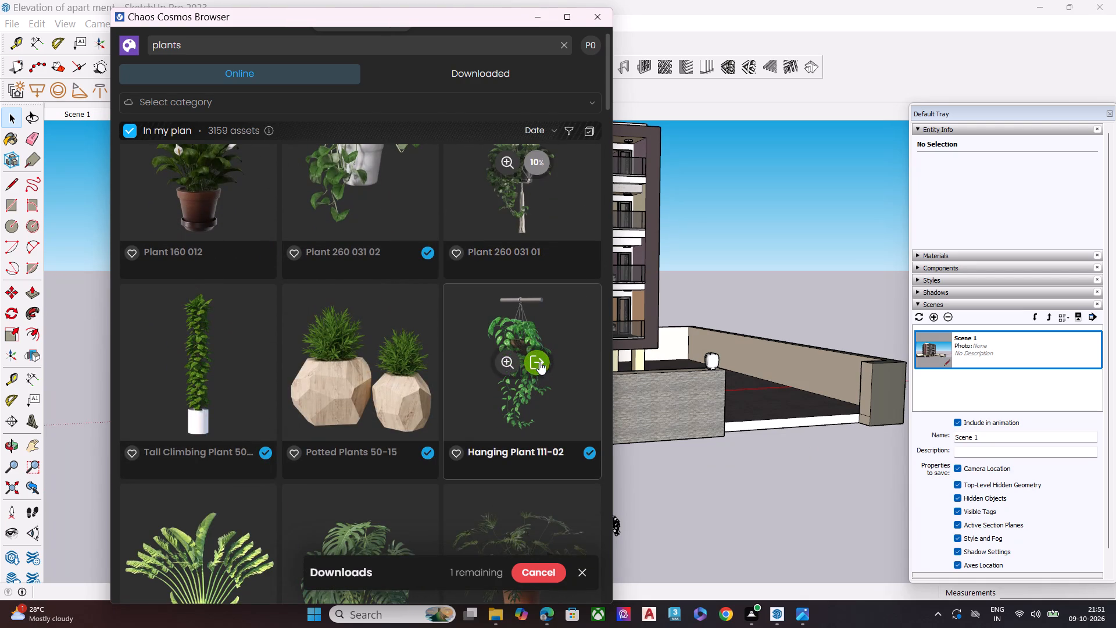
click(538, 361)
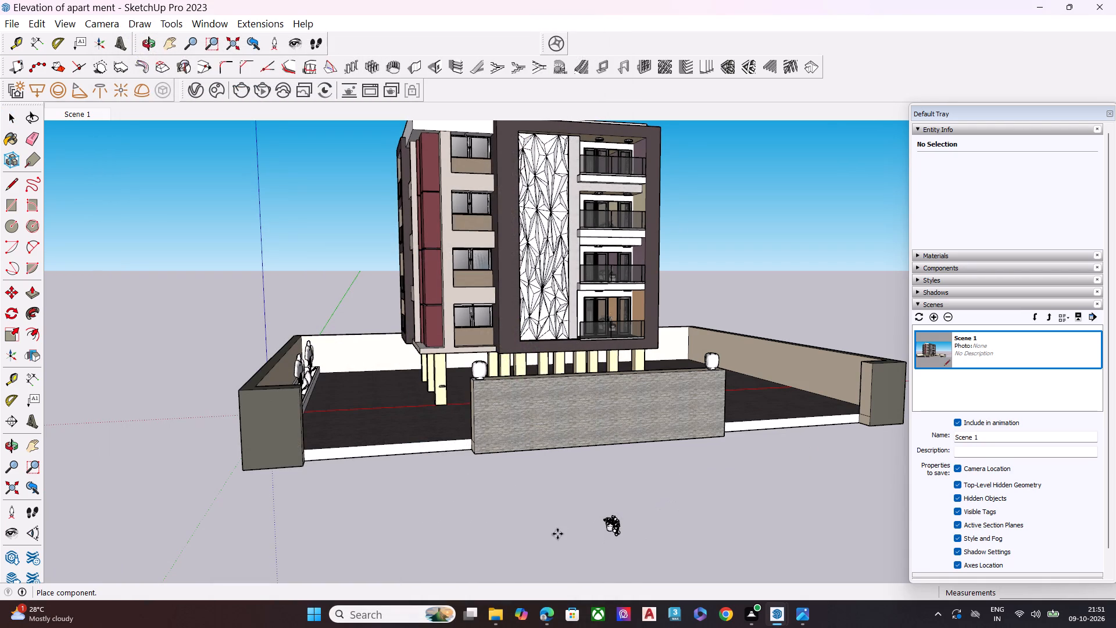
click(557, 531)
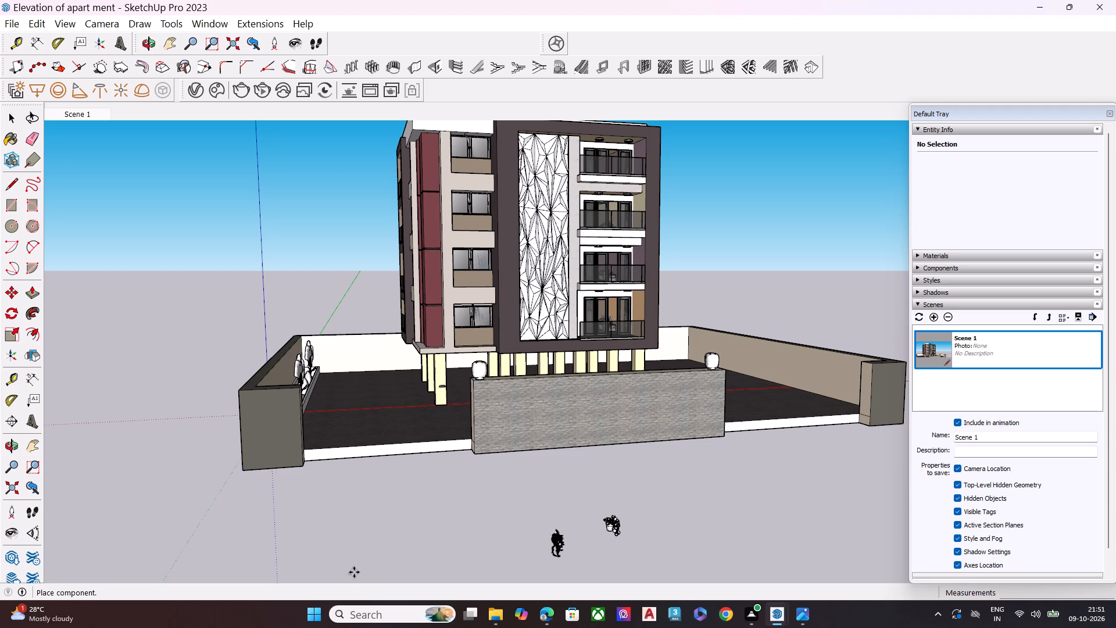
key(Escape)
Import the Large Boxwood Plant and place it on the ground between the front wall and the two loose plants.
scroll(388, 369, down, 1)
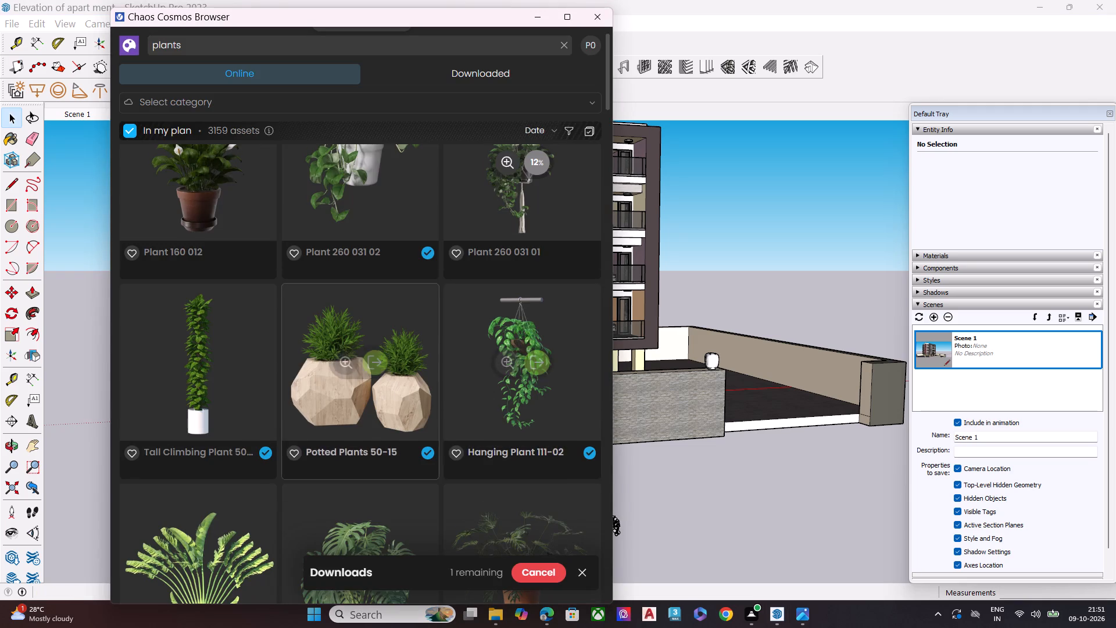
scroll(386, 369, down, 2)
scroll(505, 344, down, 6)
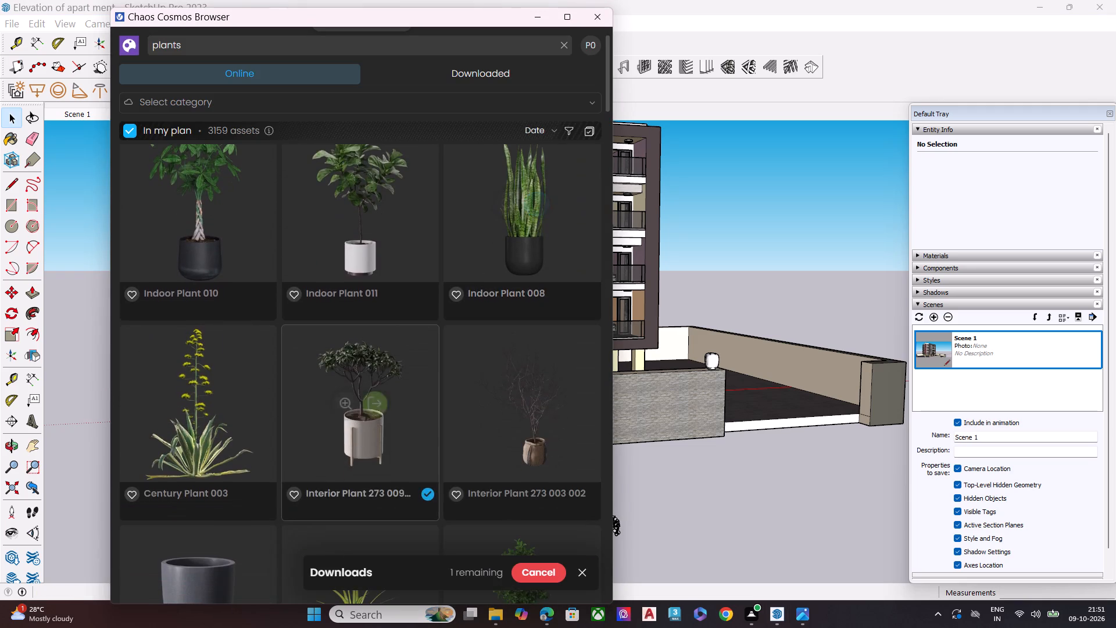
scroll(336, 405, down, 9)
scroll(363, 399, up, 1)
scroll(372, 383, down, 4)
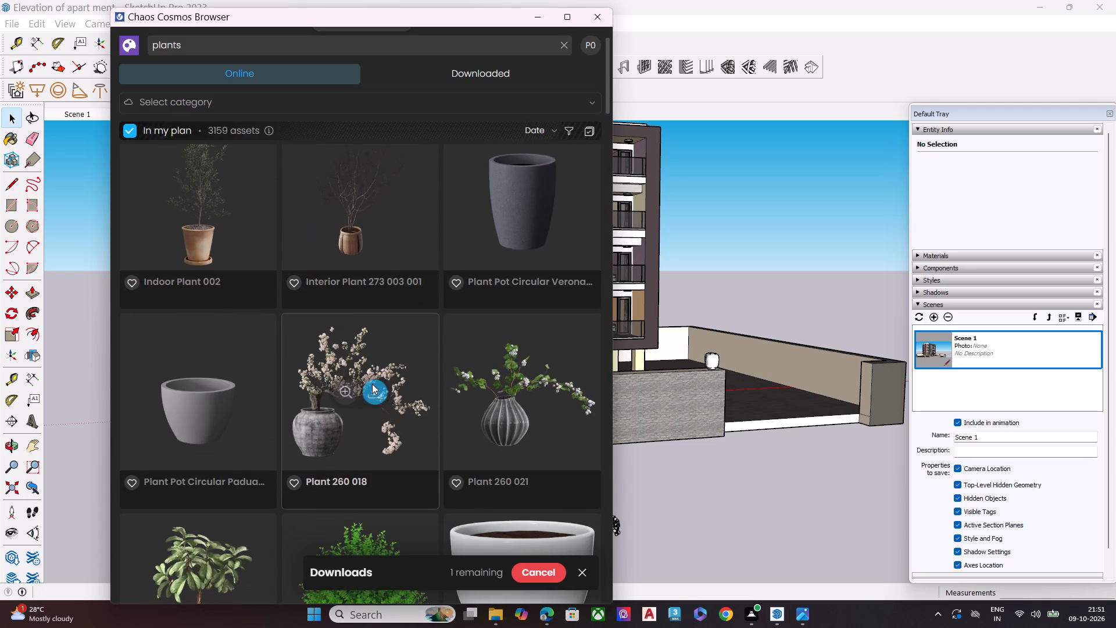
scroll(382, 386, down, 3)
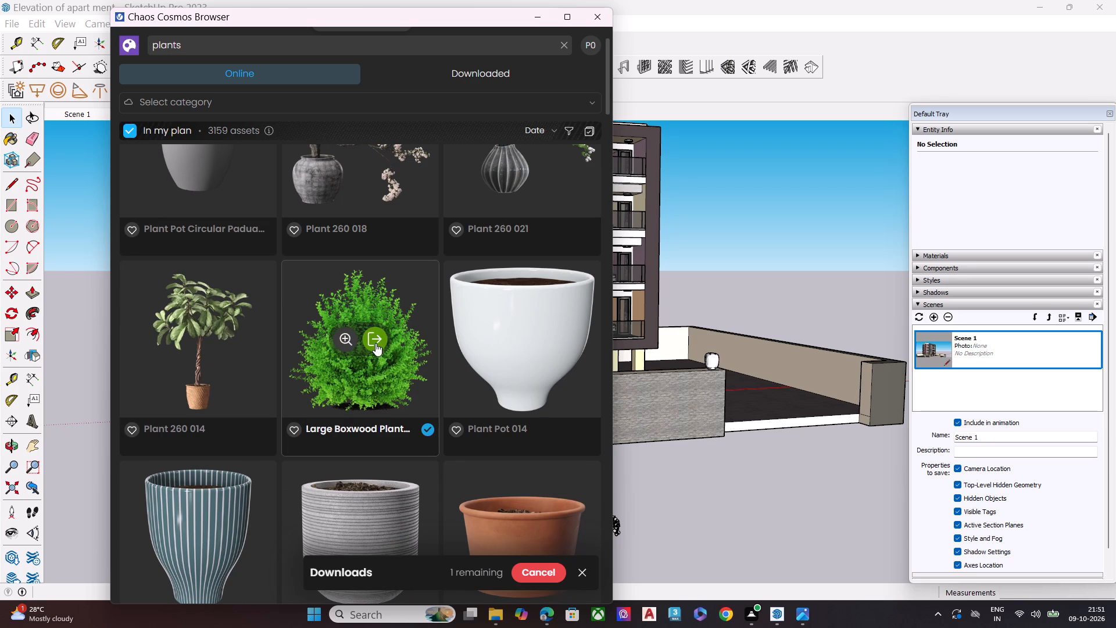
click(373, 338)
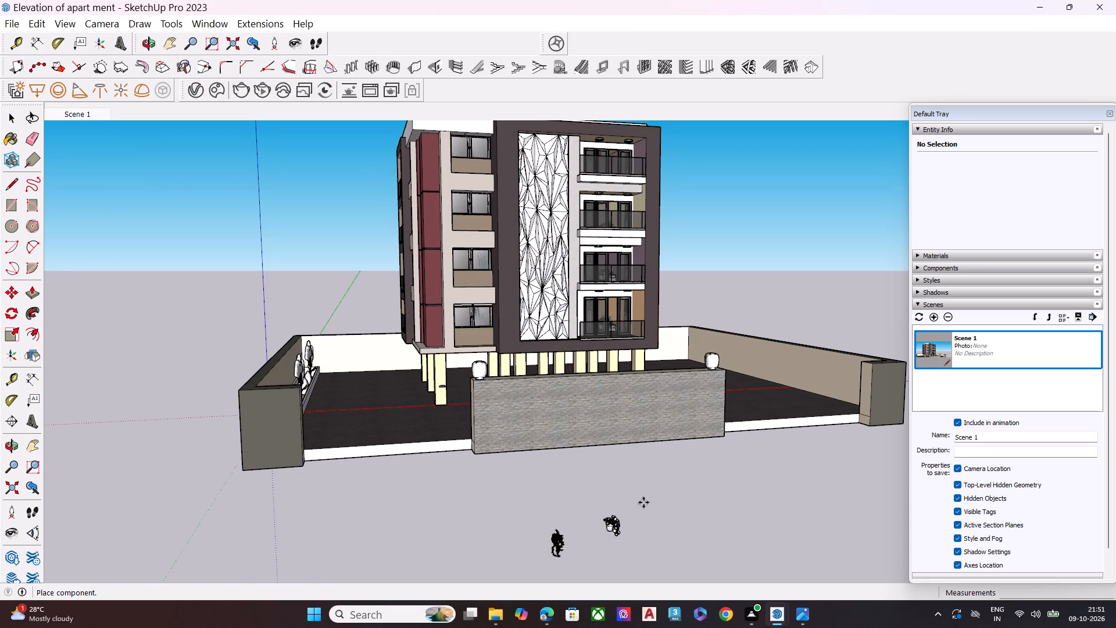
click(617, 505)
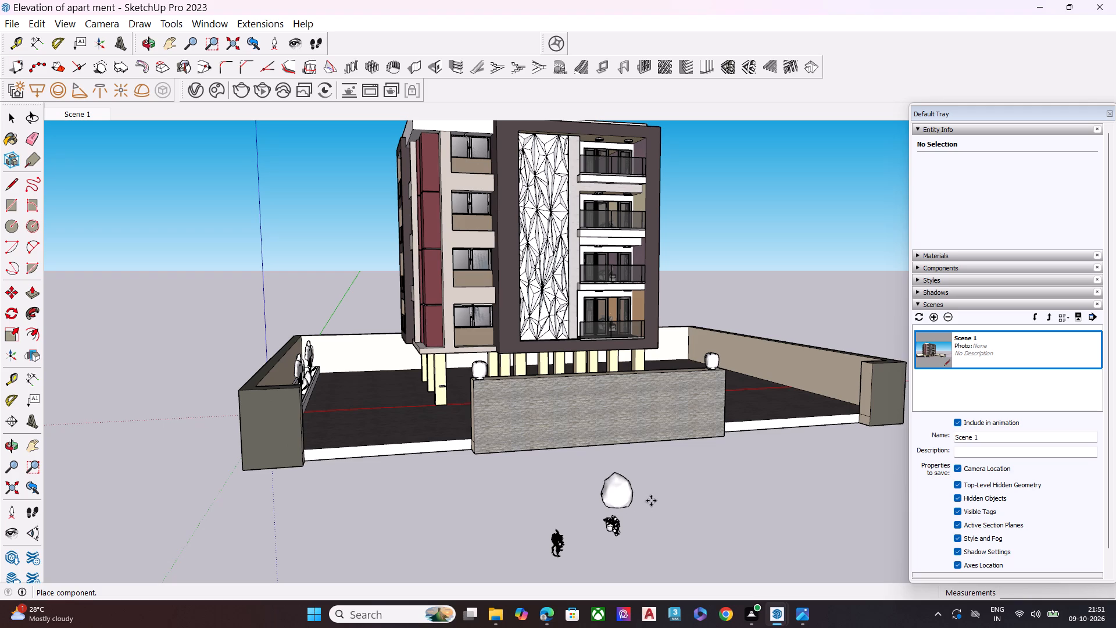
key(Escape)
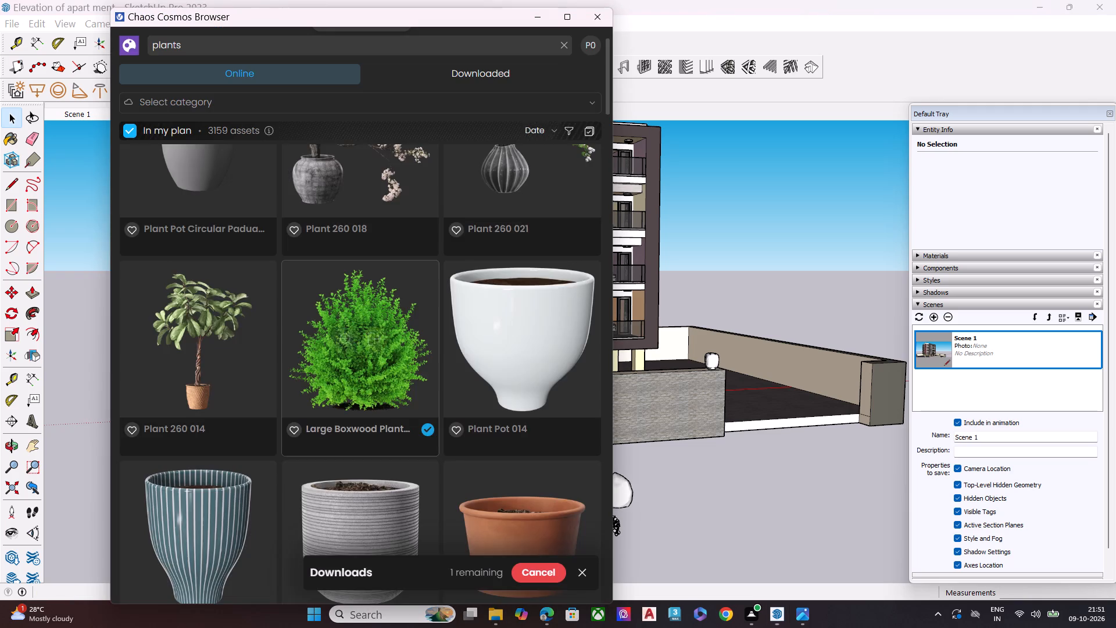
Browse further through the plants results and download Grass Plants 91-19.
scroll(338, 403, down, 7)
scroll(397, 405, down, 8)
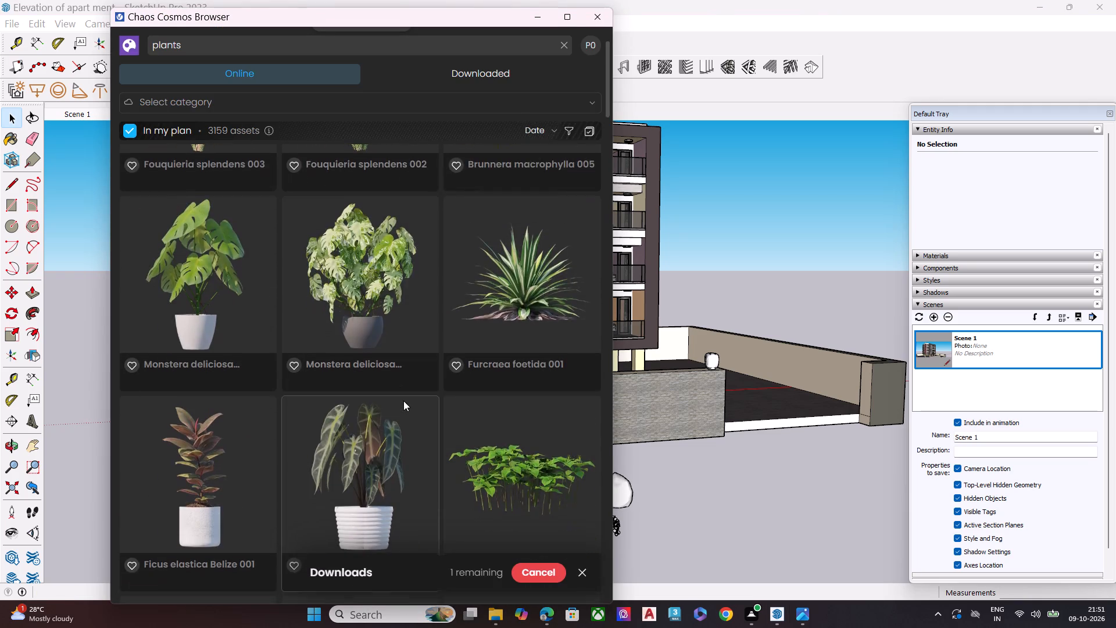
scroll(403, 401, down, 17)
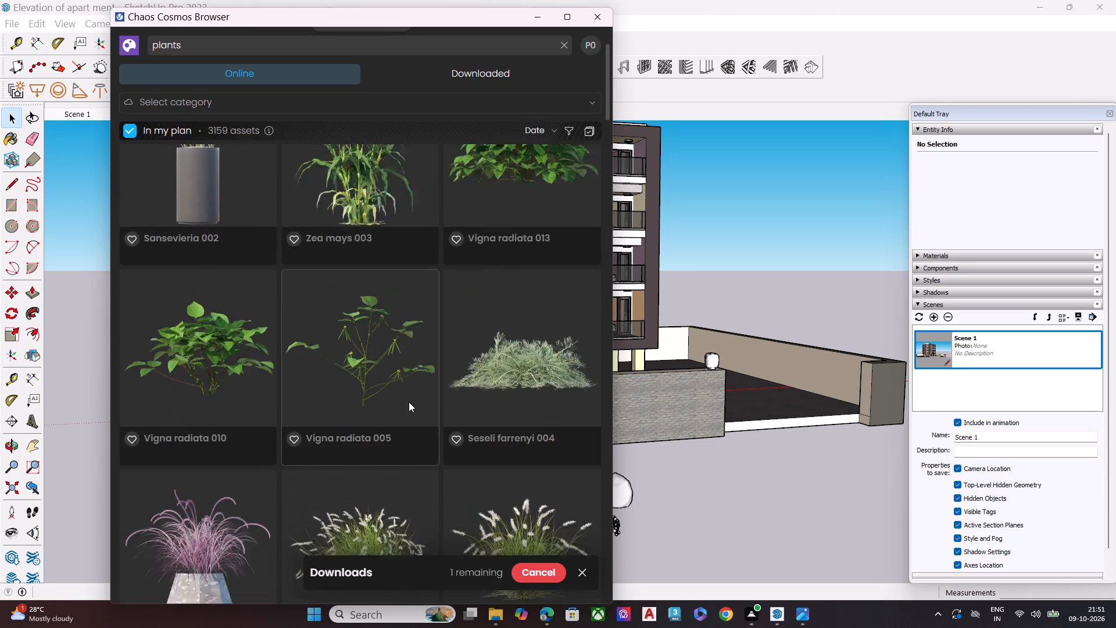
scroll(409, 402, up, 15)
scroll(409, 401, down, 1)
scroll(409, 401, up, 1)
scroll(409, 401, down, 1)
scroll(409, 401, up, 6)
scroll(409, 401, down, 1)
scroll(409, 401, up, 20)
scroll(409, 401, up, 2)
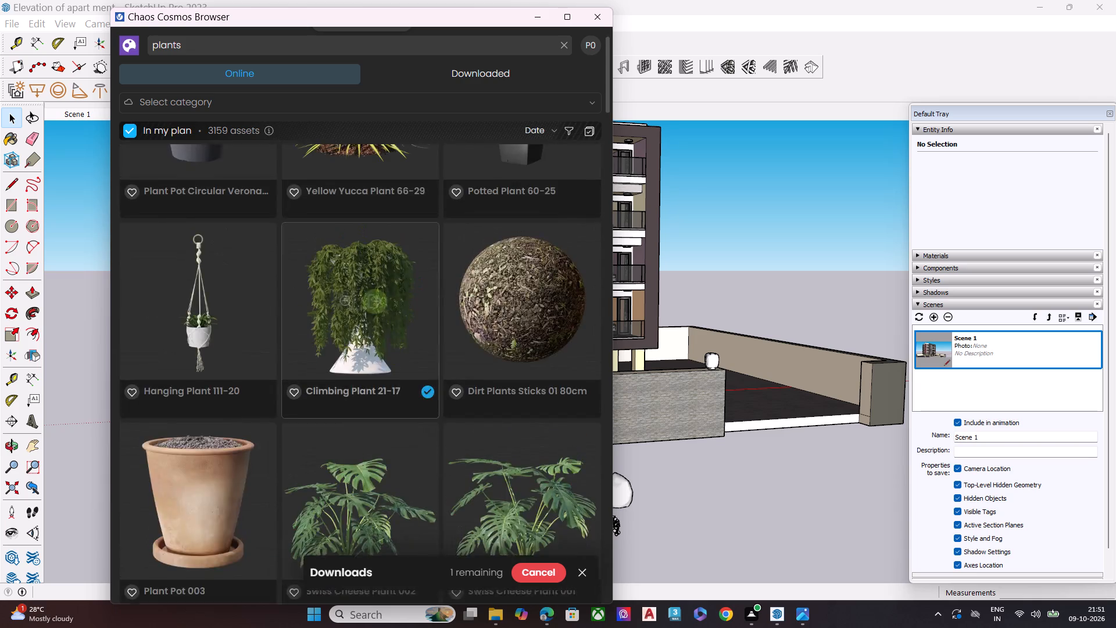
scroll(409, 401, up, 14)
scroll(409, 401, down, 1)
scroll(409, 401, up, 20)
scroll(409, 401, up, 2)
scroll(409, 401, down, 4)
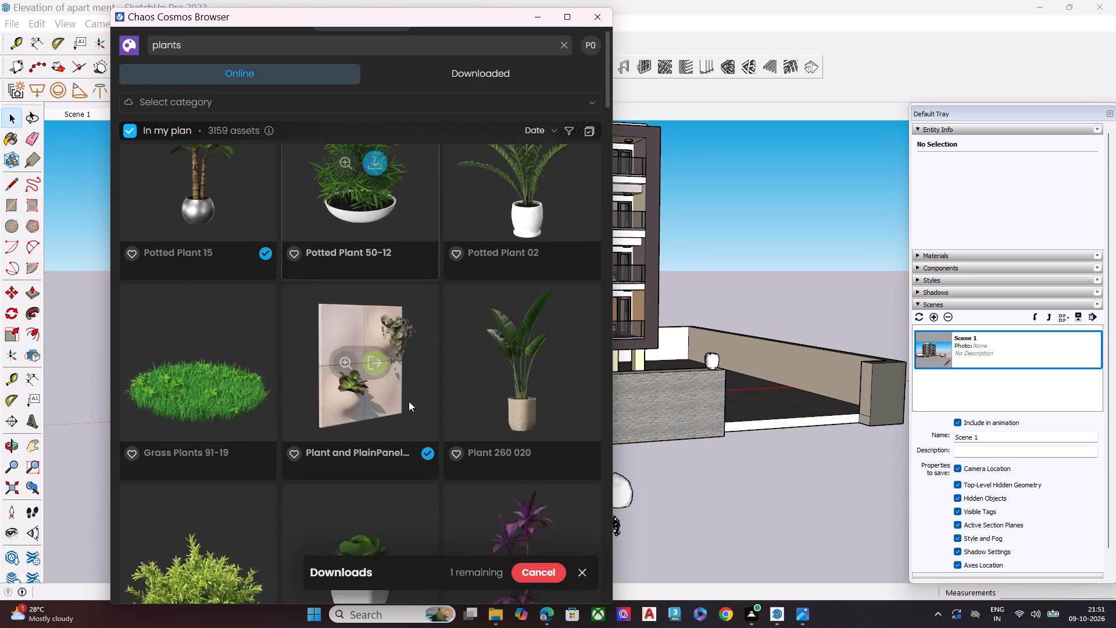
scroll(409, 401, down, 1)
click(210, 201)
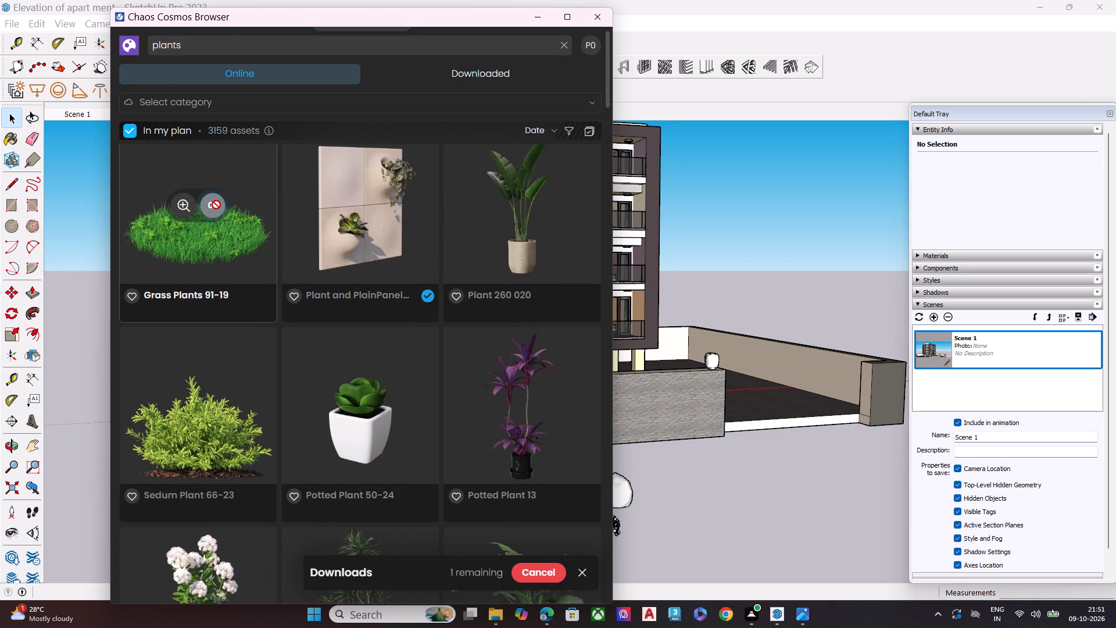
Look through the already downloaded plant assets for suitable ones to use.
scroll(298, 380, up, 8)
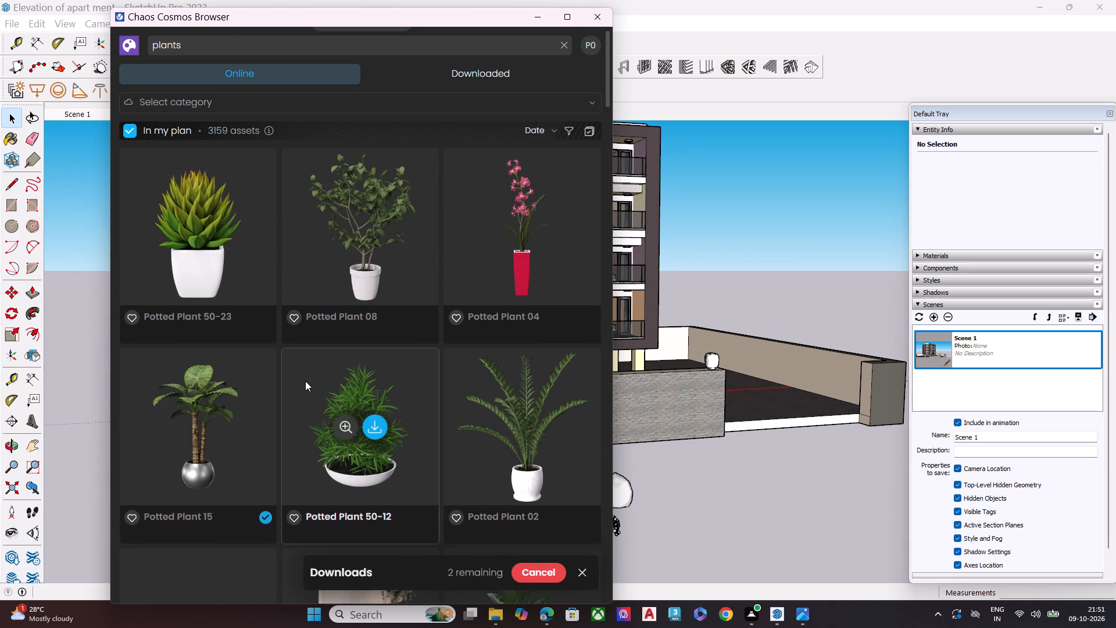
scroll(305, 381, up, 4)
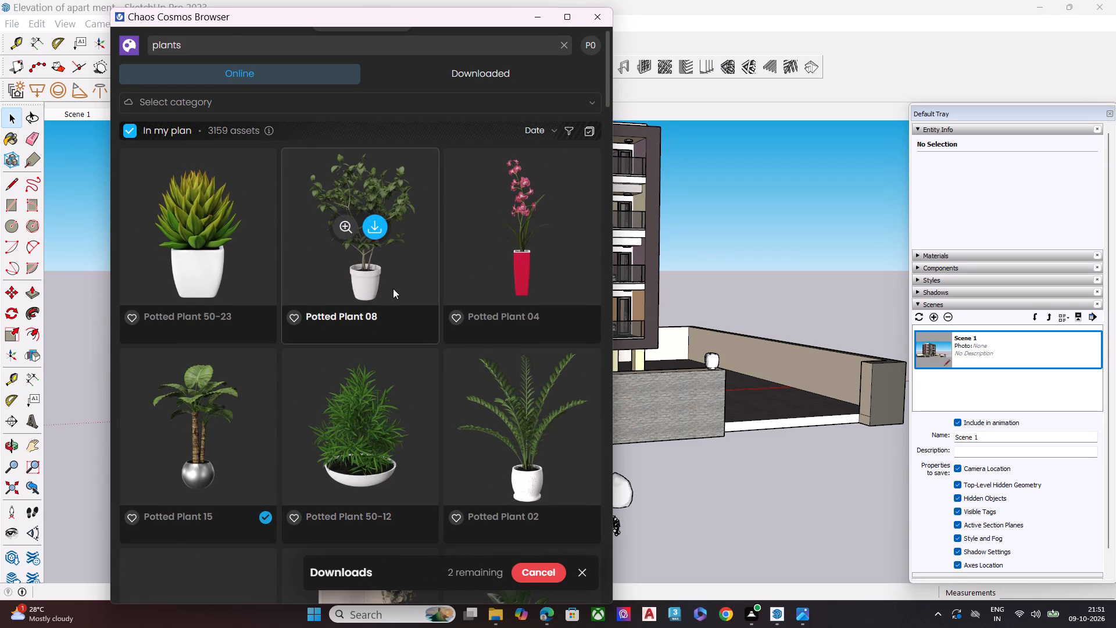
click(411, 69)
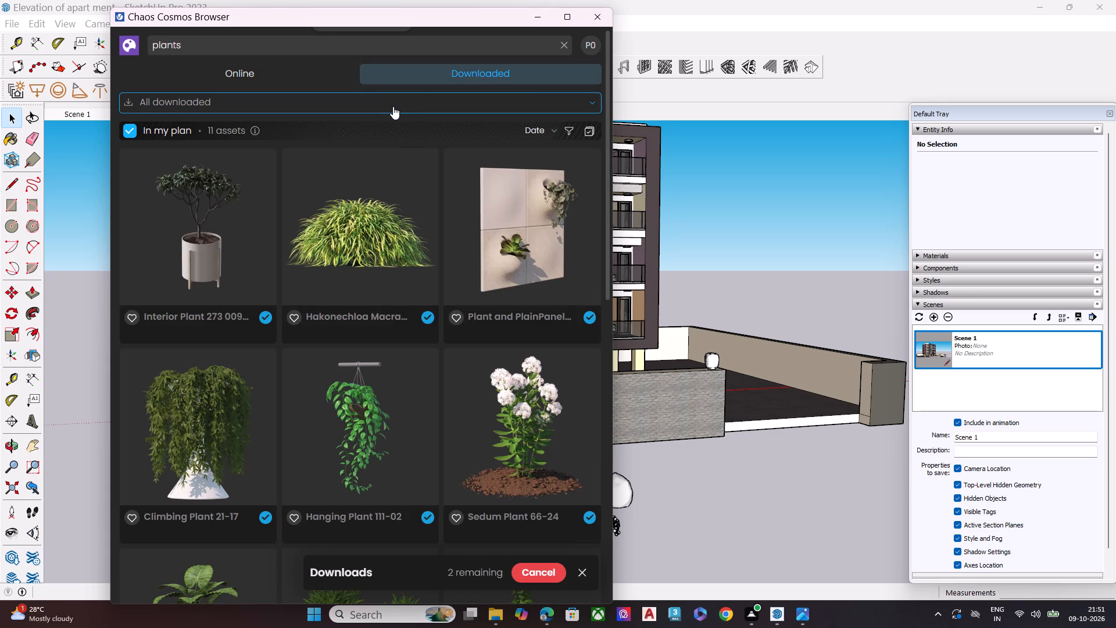
scroll(362, 338, down, 6)
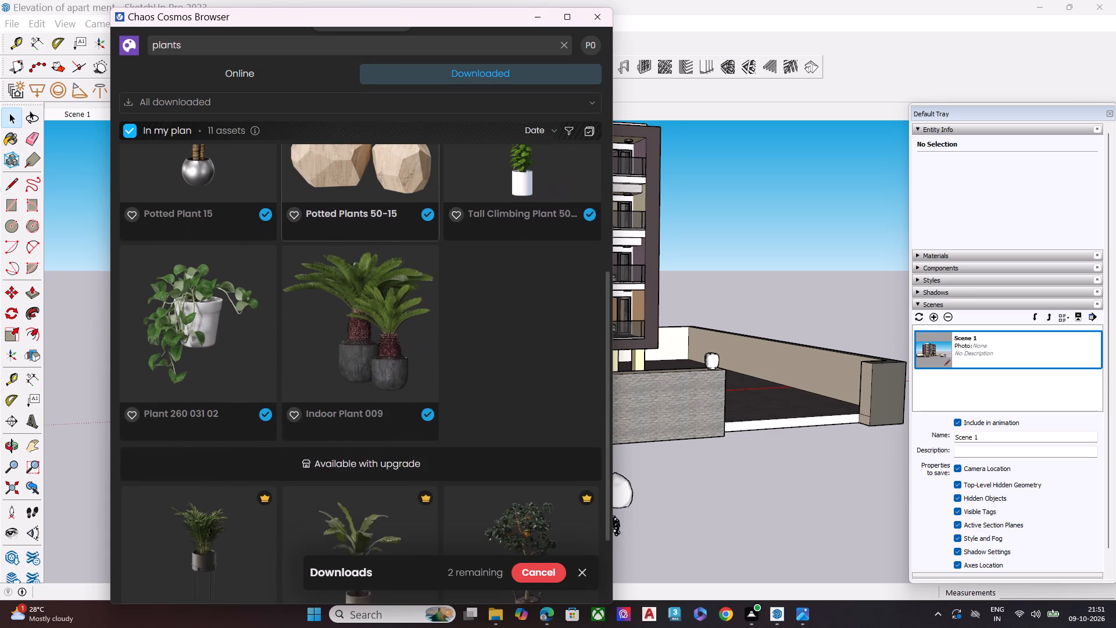
scroll(402, 367, down, 4)
scroll(420, 341, up, 1)
scroll(419, 340, down, 1)
scroll(418, 340, up, 1)
scroll(417, 340, down, 1)
scroll(417, 340, up, 2)
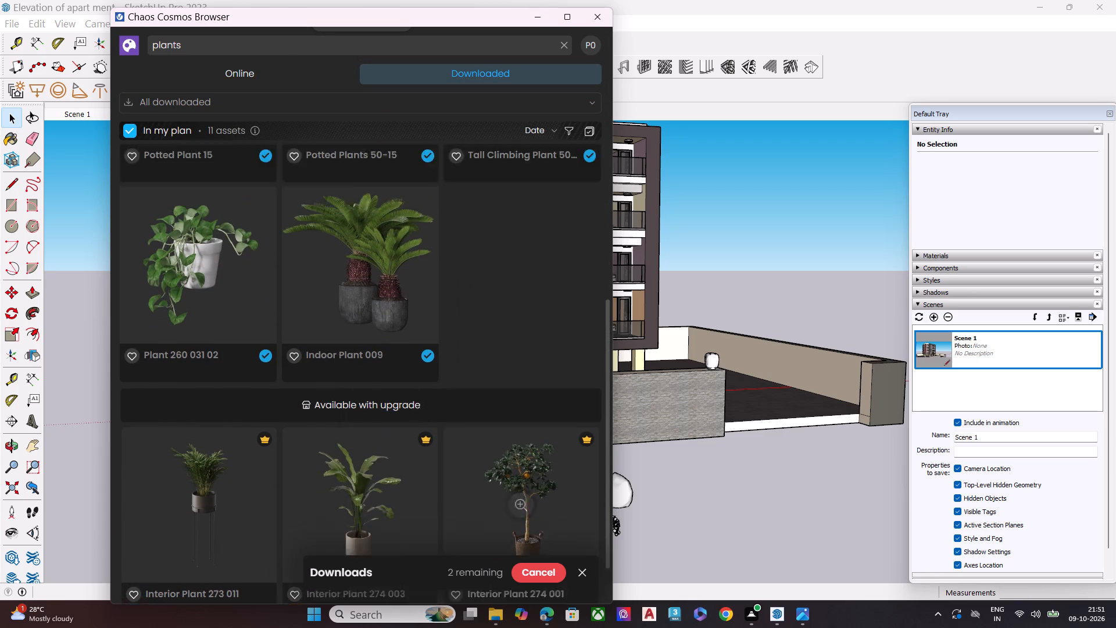
scroll(420, 338, up, 5)
scroll(424, 321, down, 2)
scroll(424, 320, up, 2)
scroll(421, 317, down, 1)
scroll(420, 316, up, 3)
scroll(382, 288, up, 1)
scroll(380, 286, down, 1)
scroll(380, 286, up, 3)
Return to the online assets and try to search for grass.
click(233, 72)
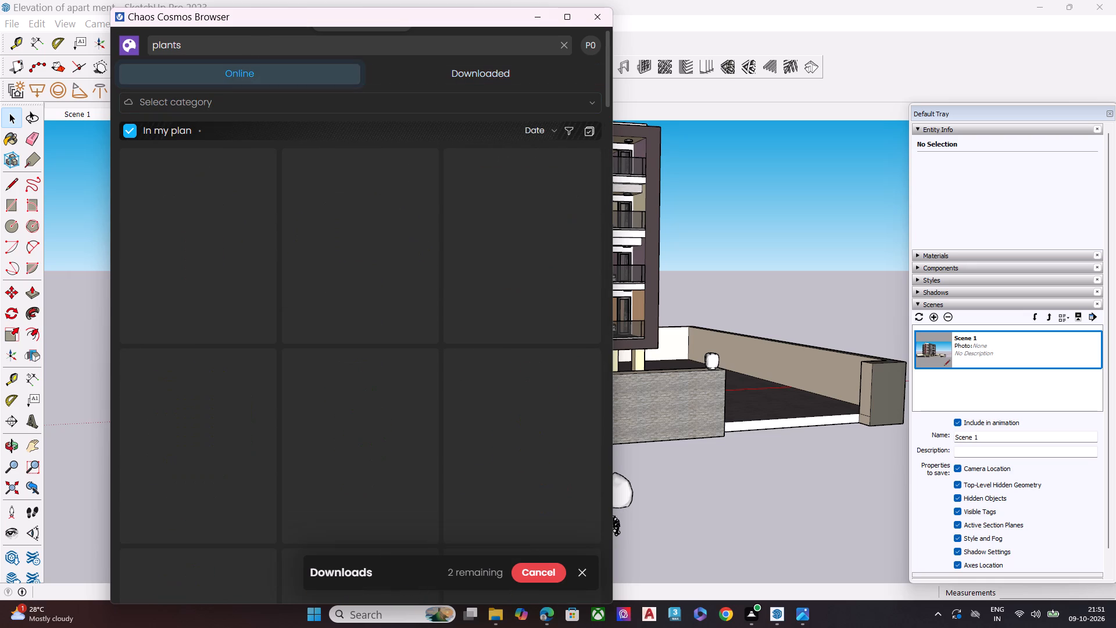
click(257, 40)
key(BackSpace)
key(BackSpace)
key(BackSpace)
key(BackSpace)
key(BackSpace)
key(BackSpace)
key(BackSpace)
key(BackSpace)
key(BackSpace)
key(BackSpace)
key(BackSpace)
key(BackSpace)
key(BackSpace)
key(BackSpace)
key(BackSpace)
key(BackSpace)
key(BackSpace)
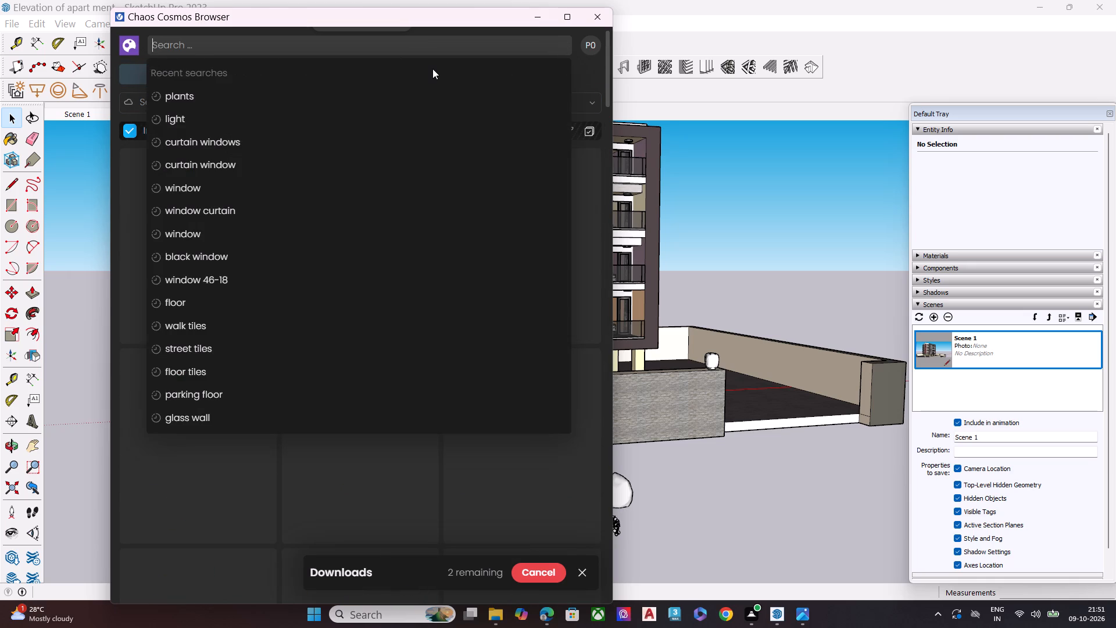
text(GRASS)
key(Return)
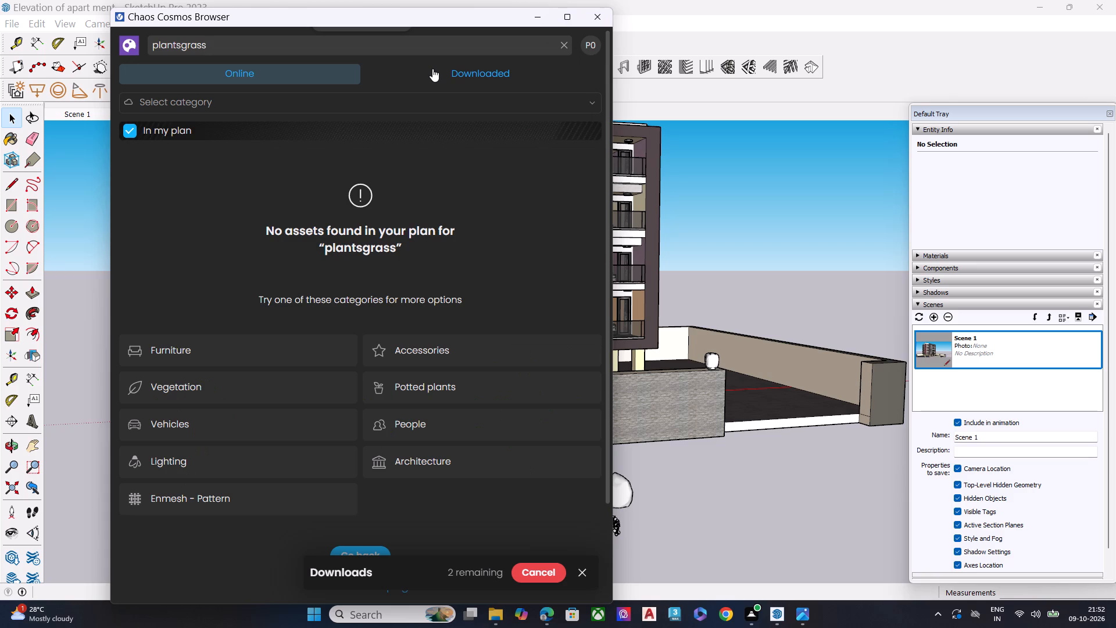
Browse the Ground category of Materials and import the Grass C 200cm material.
click(219, 92)
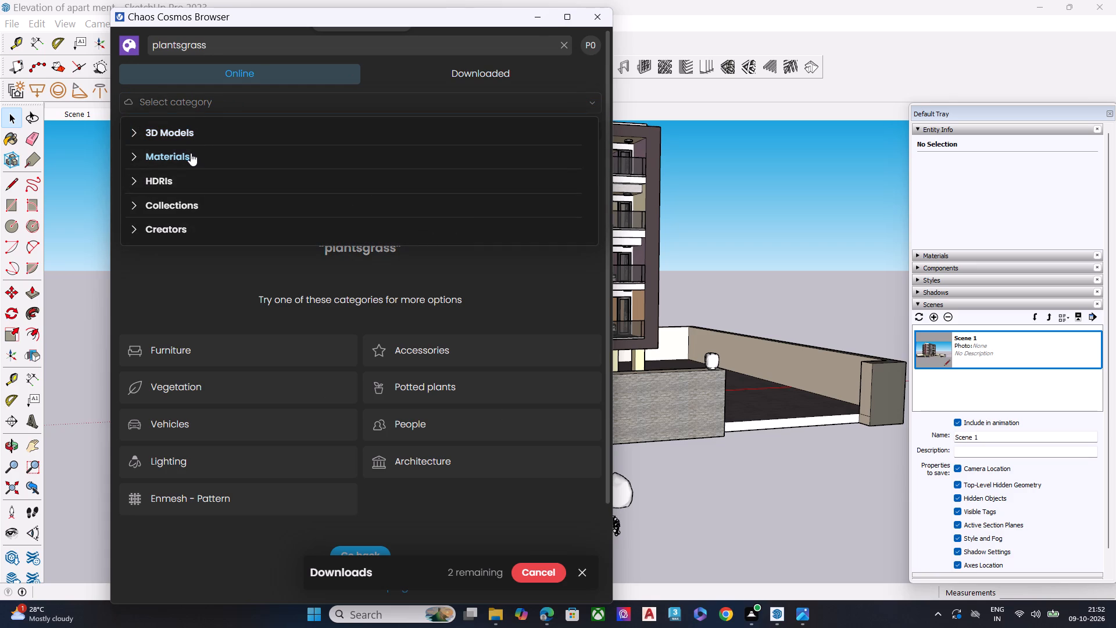
click(191, 155)
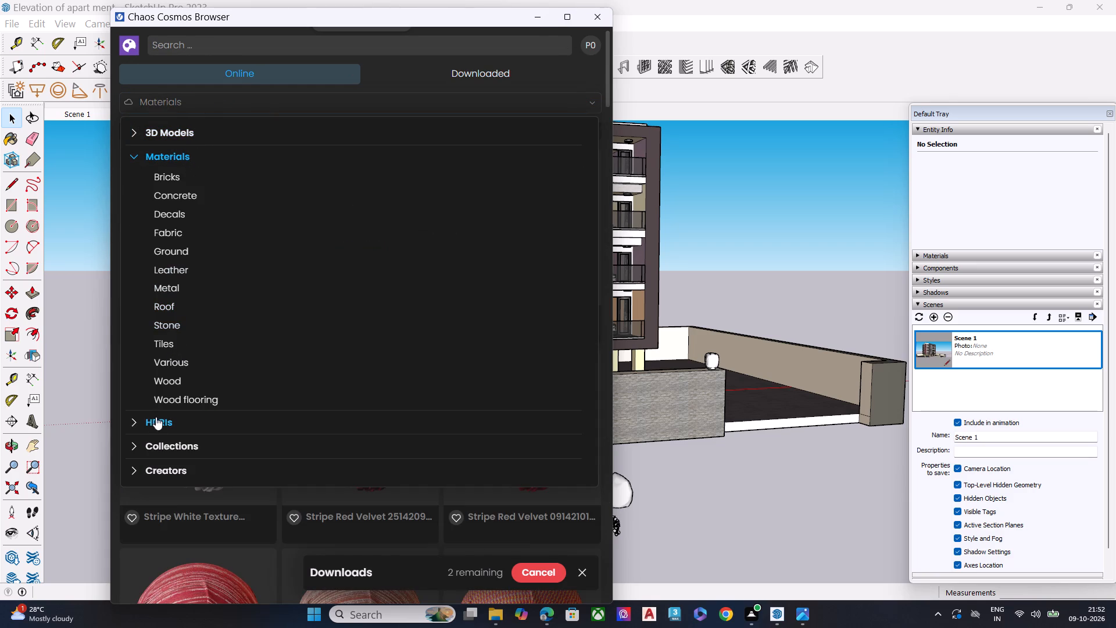
click(181, 250)
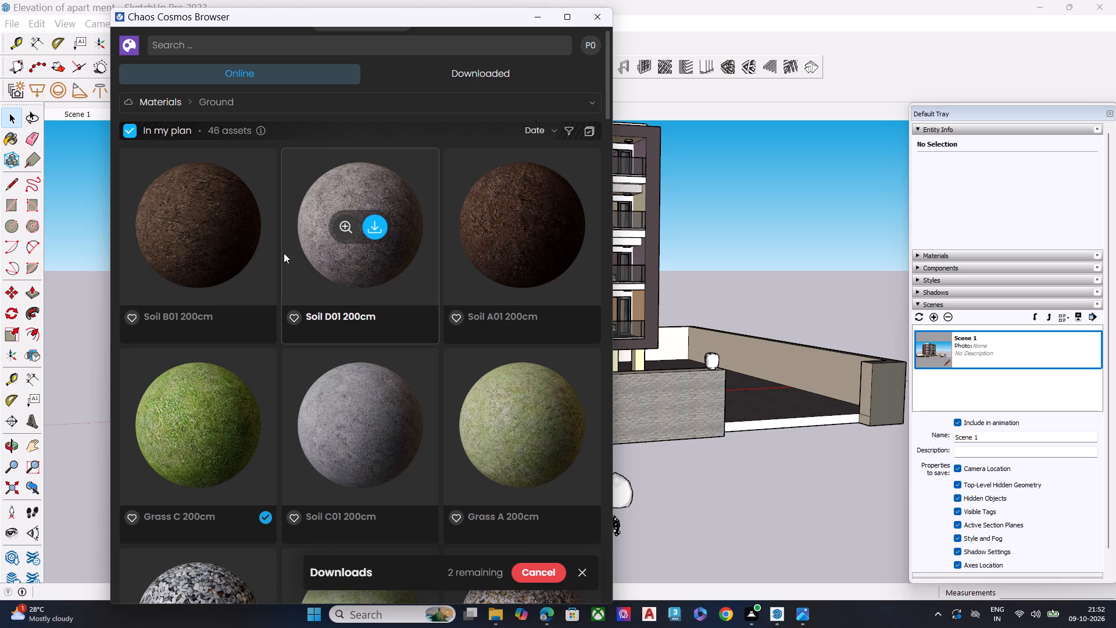
scroll(217, 411, down, 3)
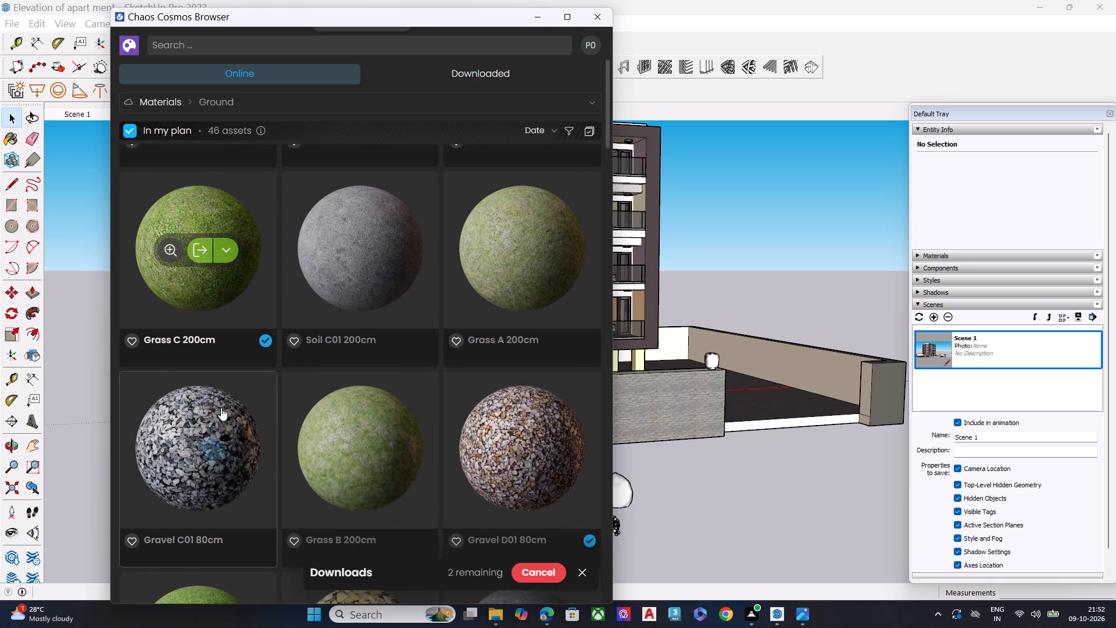
scroll(268, 390, down, 3)
scroll(220, 330, up, 4)
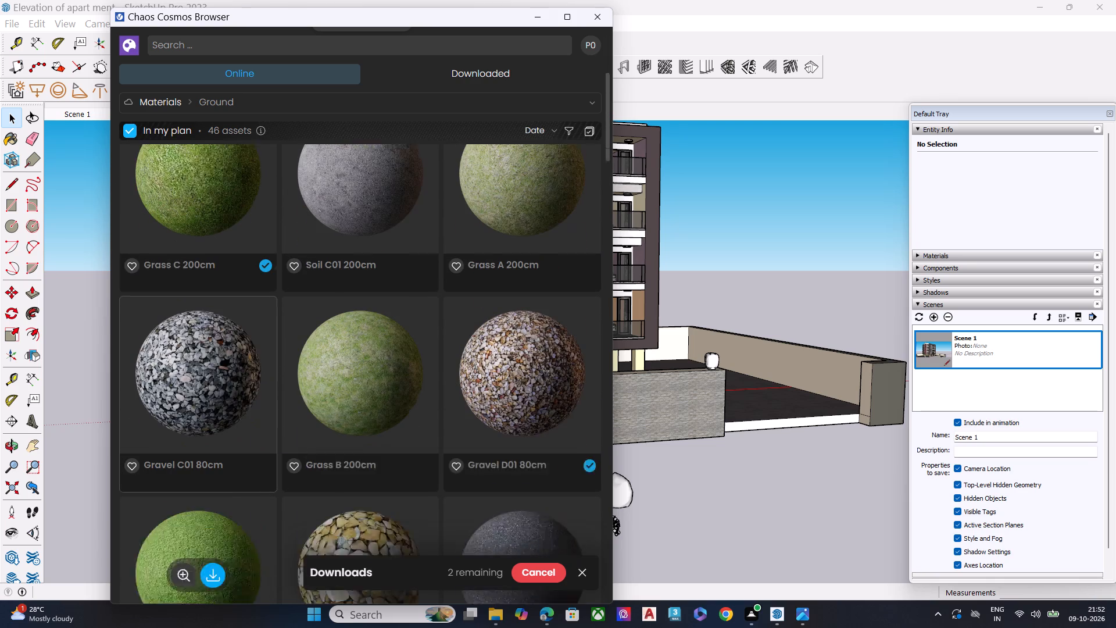
click(202, 260)
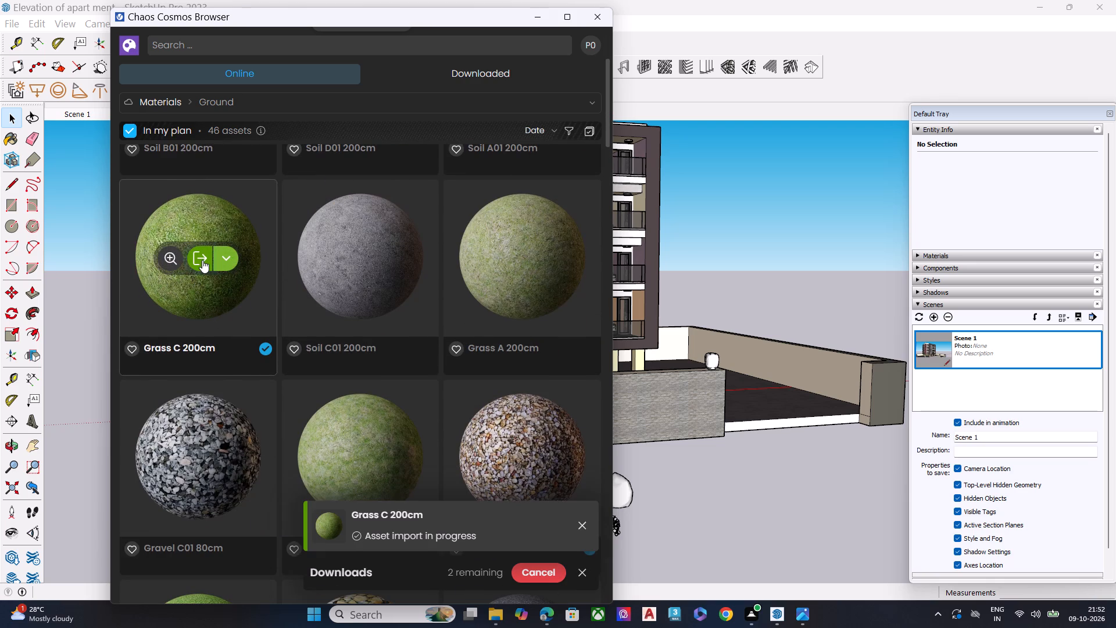
click(713, 477)
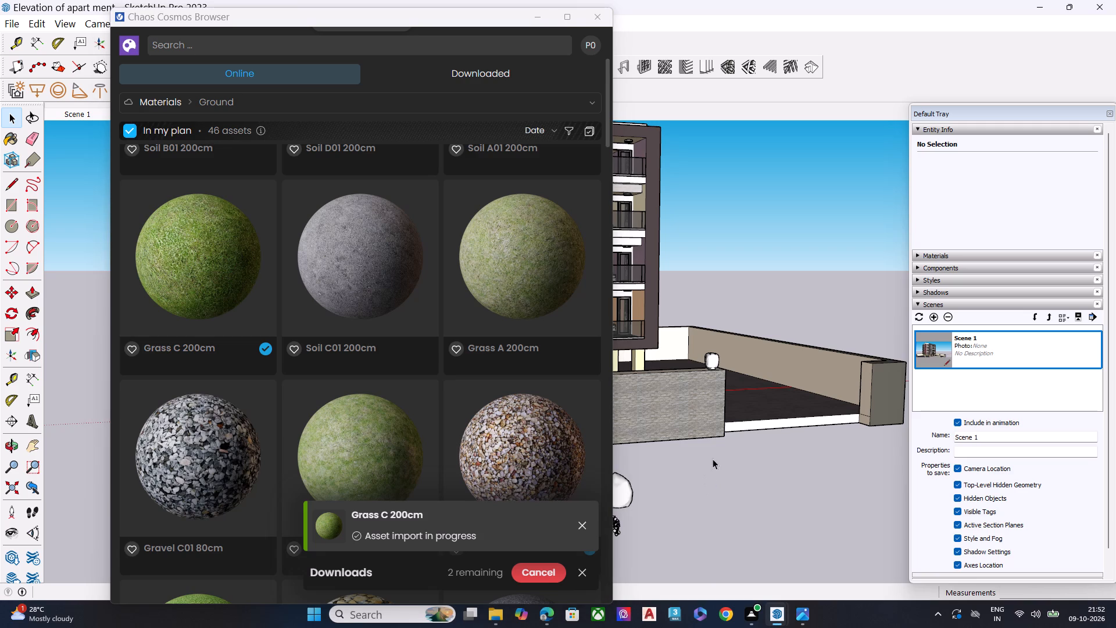
click(199, 259)
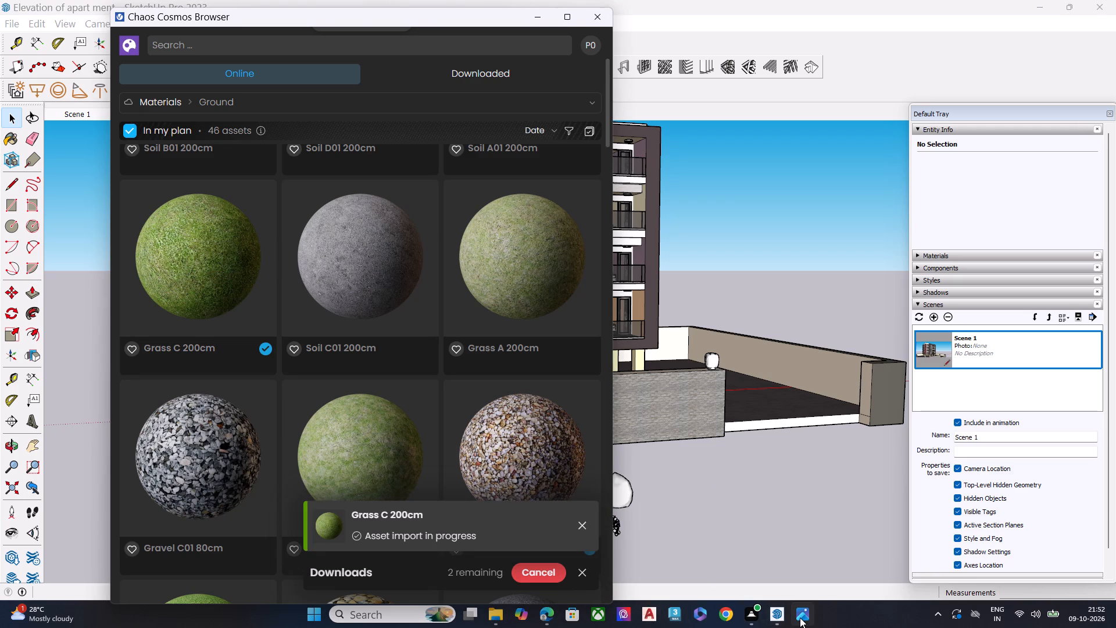
Delete the duplicate Grass C 200cm#1 material from the scene in the V-Ray Asset Editor.
click(780, 617)
click(823, 558)
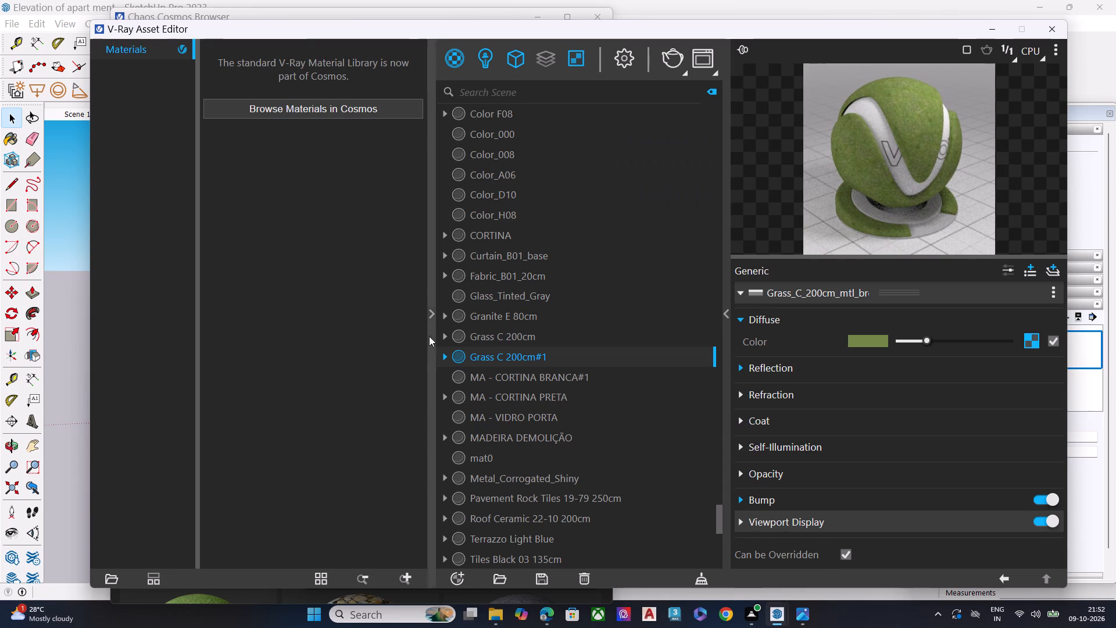
click(484, 327)
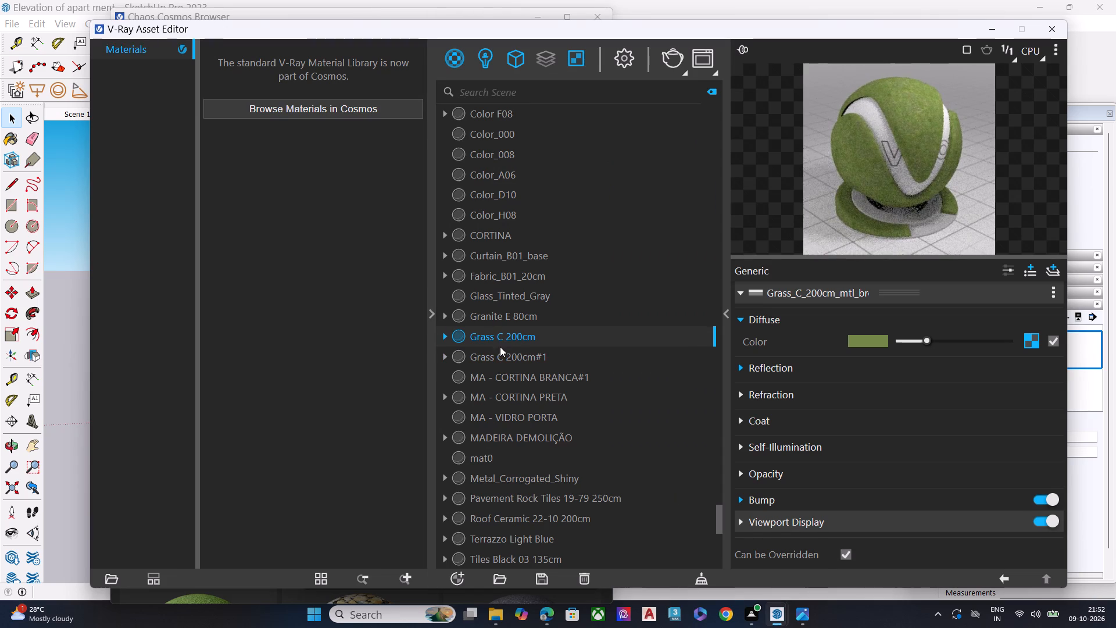
click(501, 352)
right_click(504, 356)
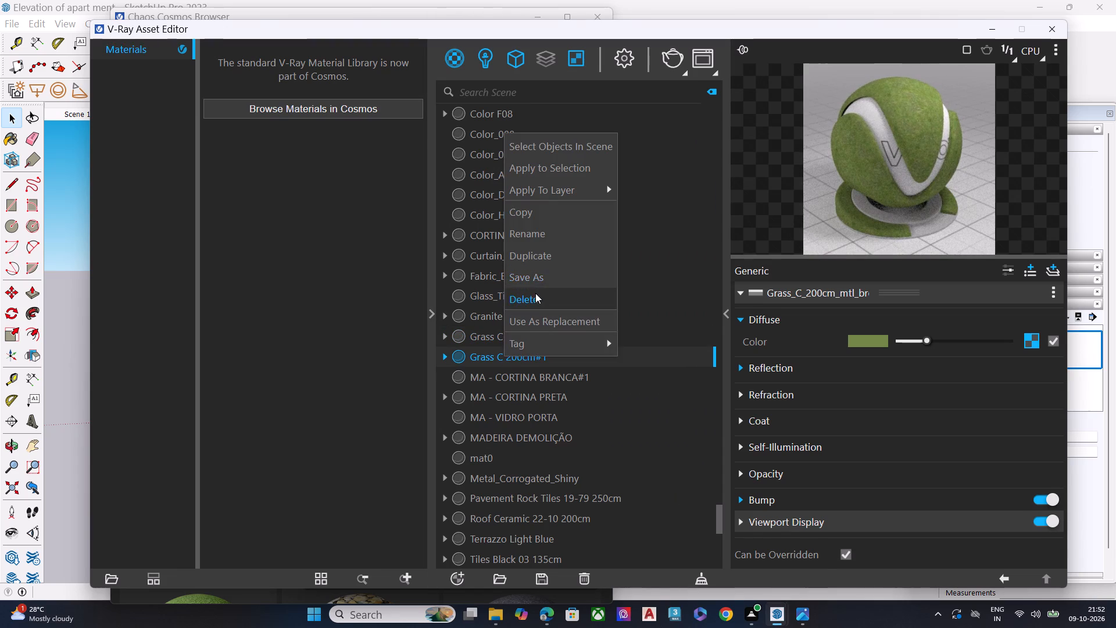
click(535, 293)
click(590, 302)
Find the remaining Grass C 200cm in the scene's material list and make it the current material.
scroll(502, 331, down, 2)
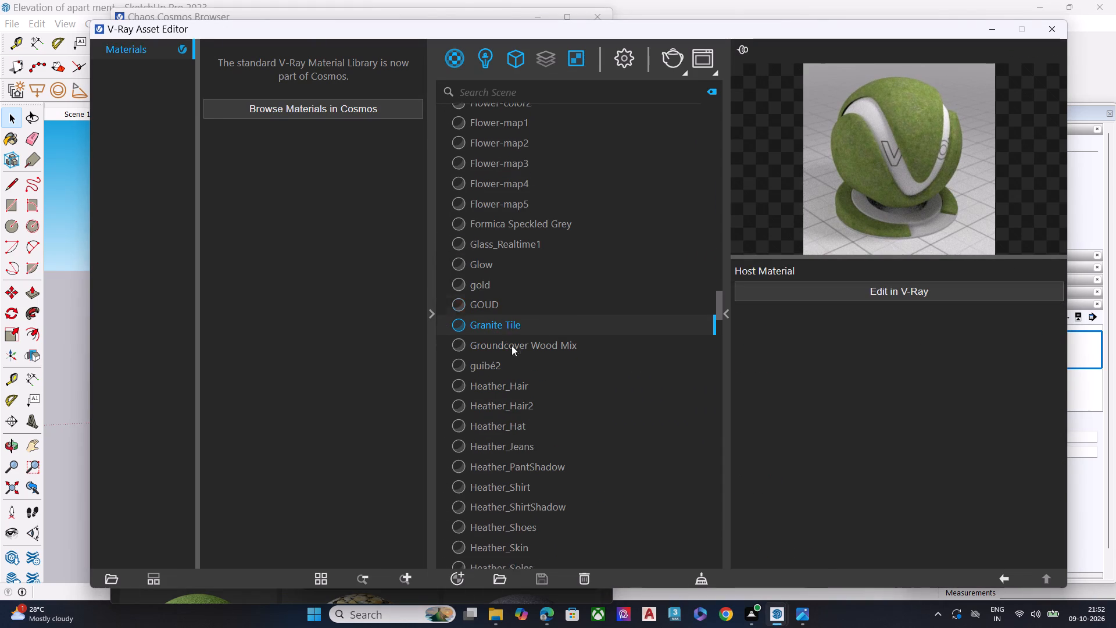
scroll(512, 345, down, 12)
scroll(542, 383, down, 20)
scroll(542, 383, down, 3)
scroll(547, 386, up, 1)
scroll(547, 386, down, 2)
scroll(547, 386, up, 1)
scroll(547, 386, down, 4)
scroll(549, 386, up, 3)
scroll(549, 386, down, 7)
scroll(550, 385, up, 4)
scroll(550, 385, down, 1)
scroll(550, 385, up, 2)
scroll(550, 385, down, 4)
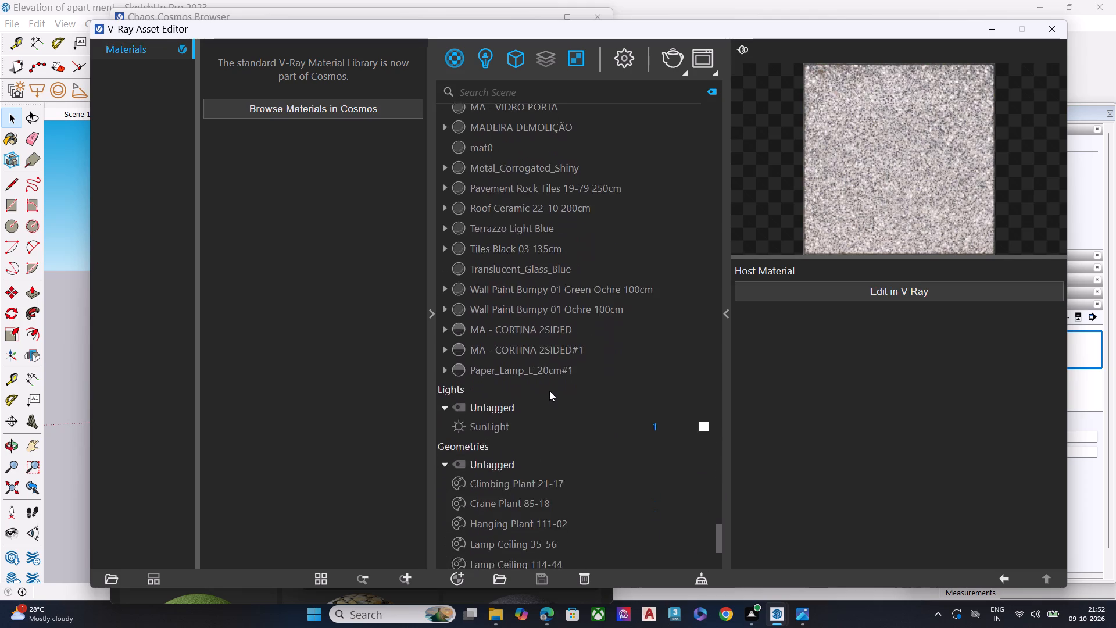
scroll(549, 391, down, 1)
scroll(549, 391, up, 2)
scroll(510, 353, up, 2)
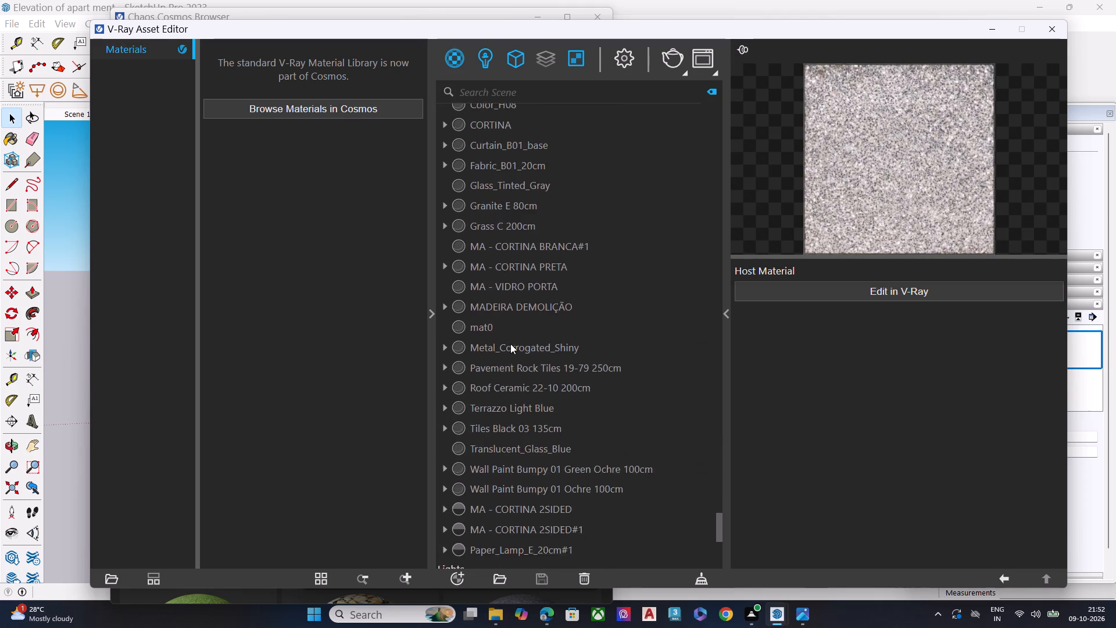
scroll(510, 344, up, 2)
scroll(510, 344, down, 1)
click(506, 381)
click(497, 384)
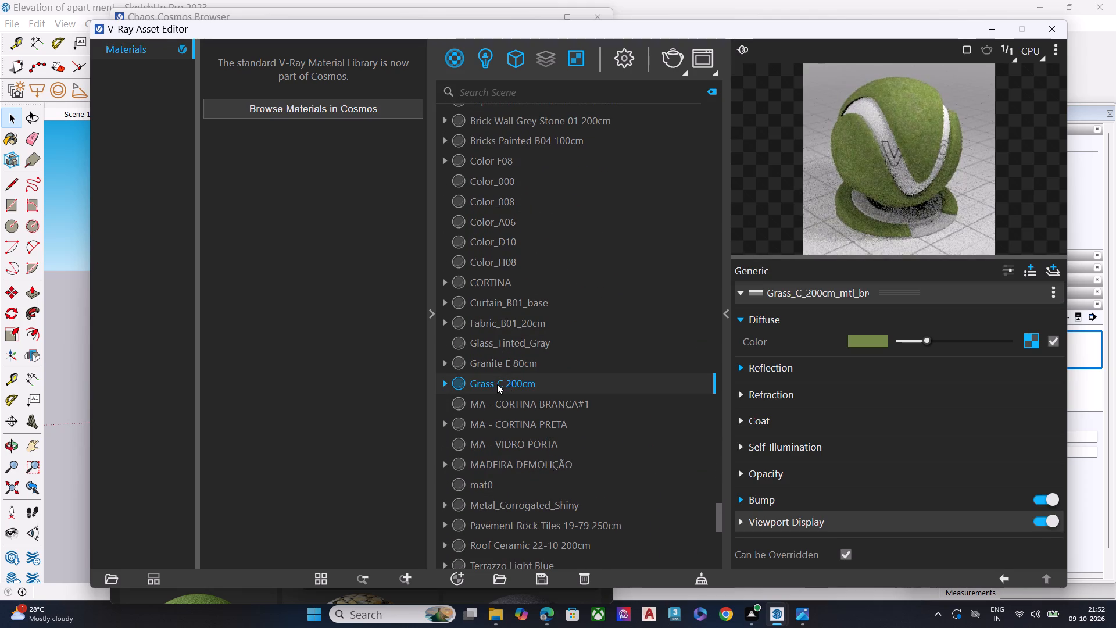
Paint the planter bed along the side boundary wall and the connected front edging with Grass C 200cm.
click(1003, 30)
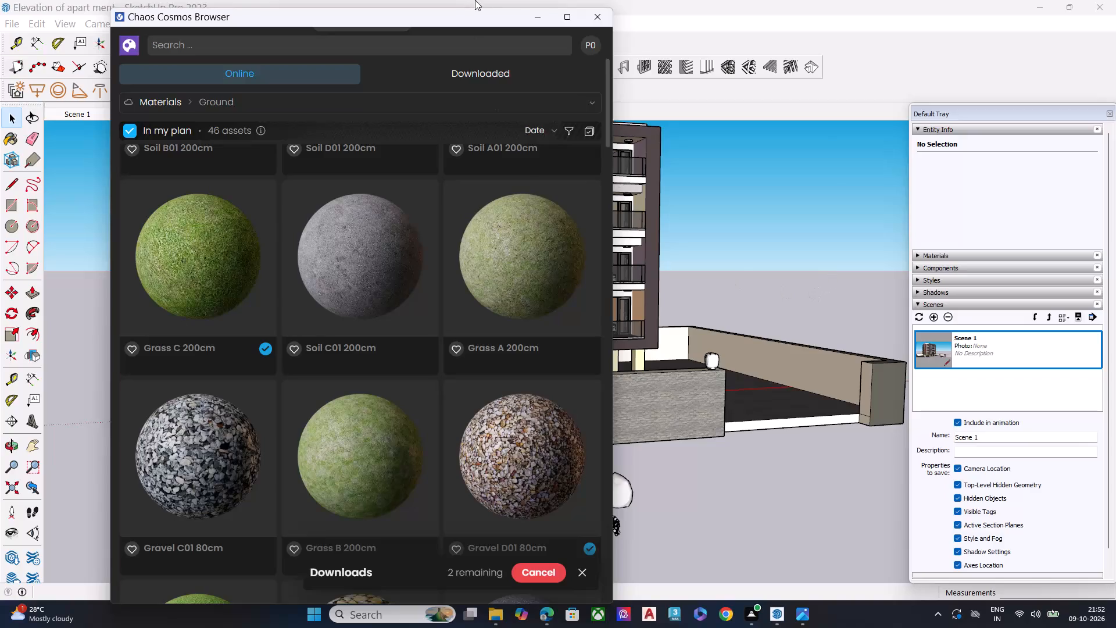
drag(506, 13, 374, 579)
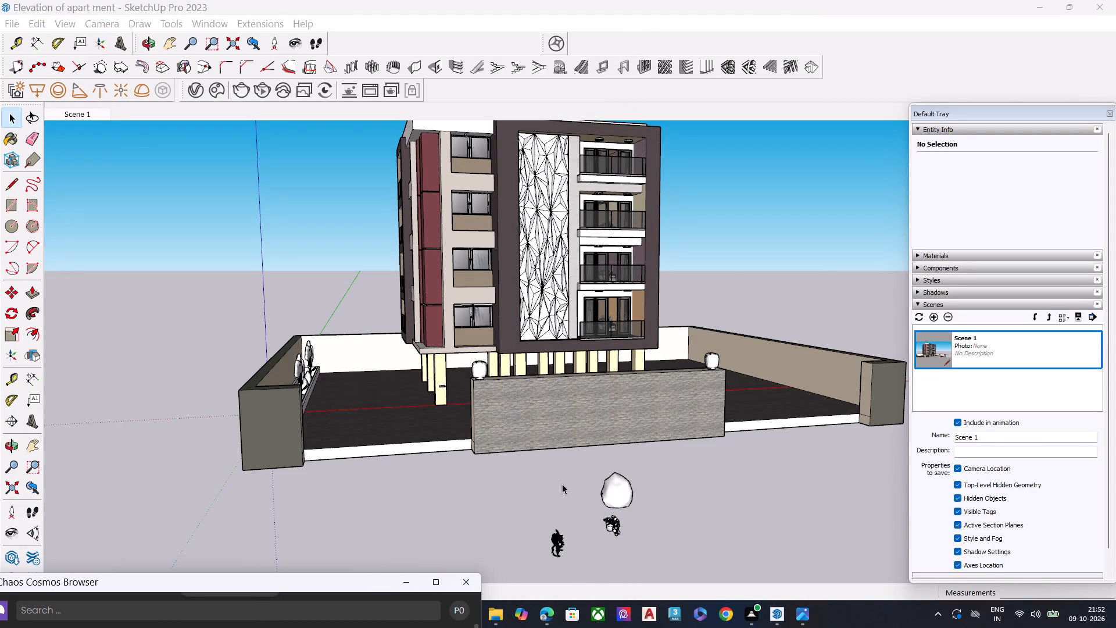
click(935, 255)
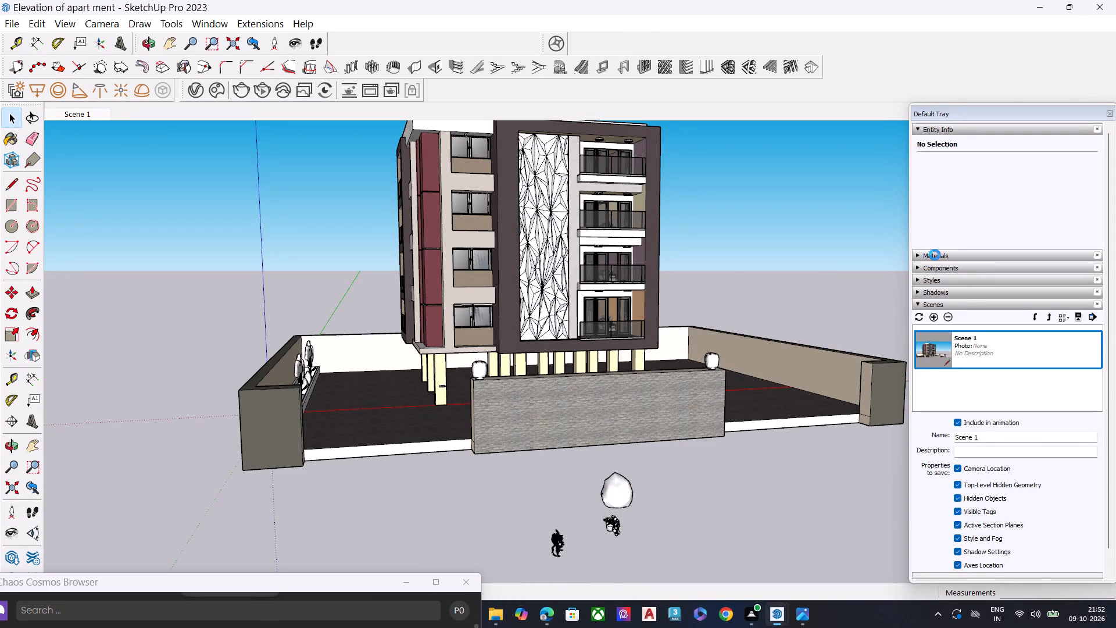
click(934, 279)
middle_drag(328, 389, 330, 411)
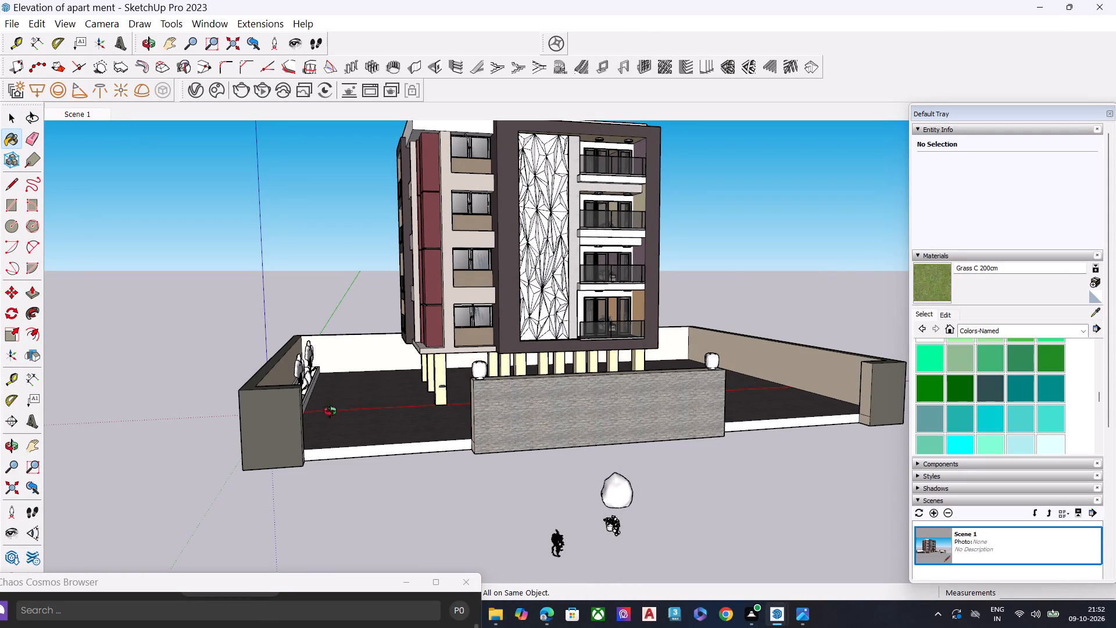
middle_drag(330, 411, 305, 493)
middle_drag(373, 333, 322, 407)
scroll(284, 451, up, 19)
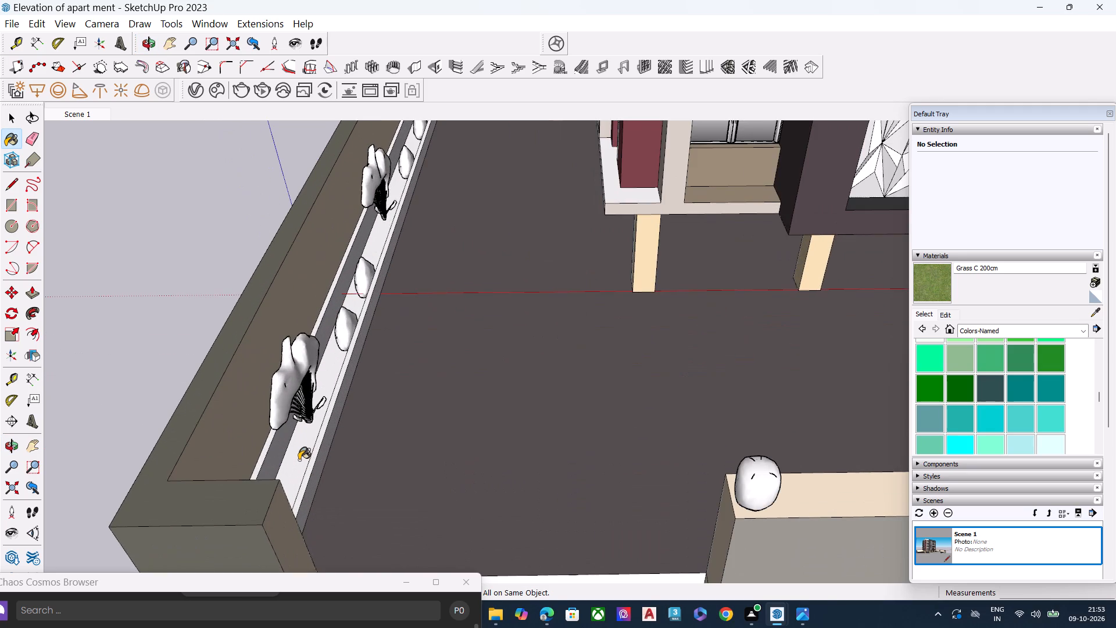
click(299, 453)
scroll(389, 363, down, 3)
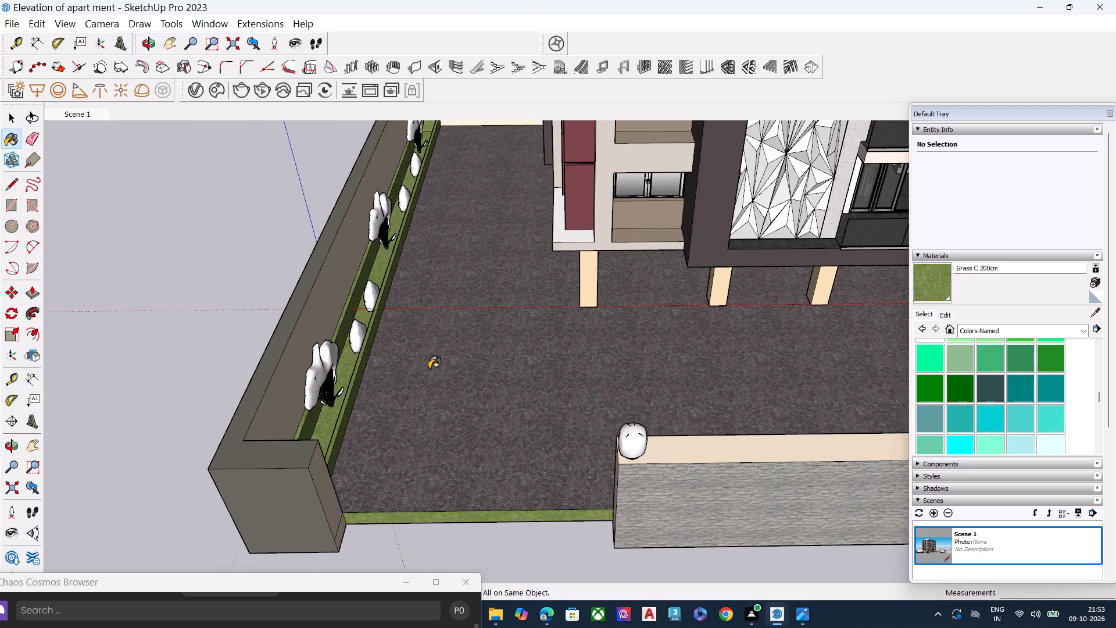
key(Escape)
key(ctrl+z)
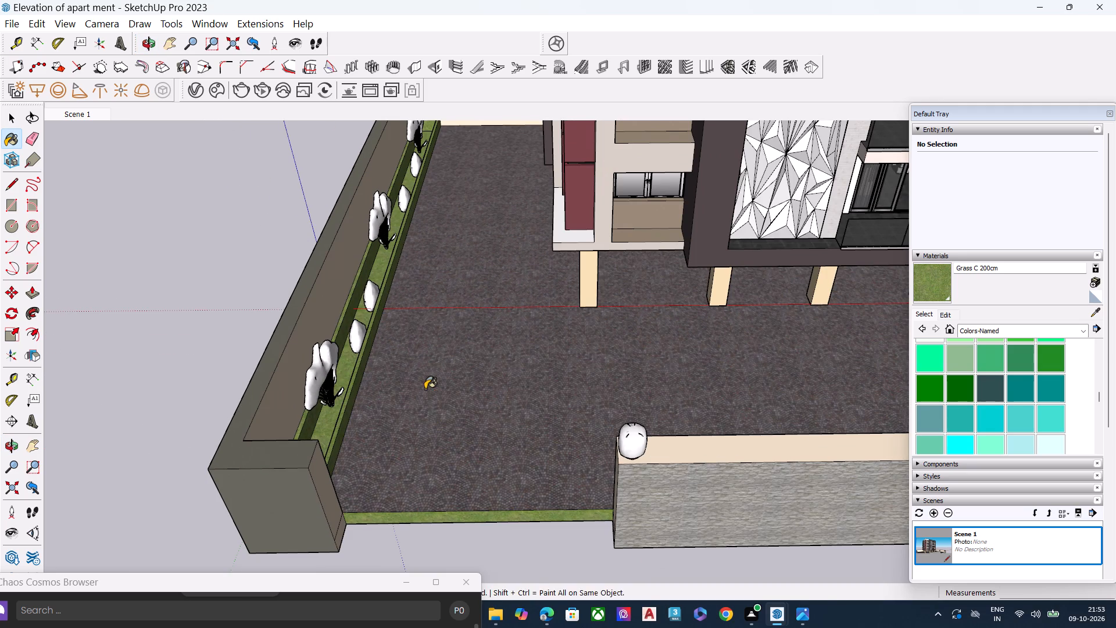
scroll(328, 359, up, 8)
click(362, 379)
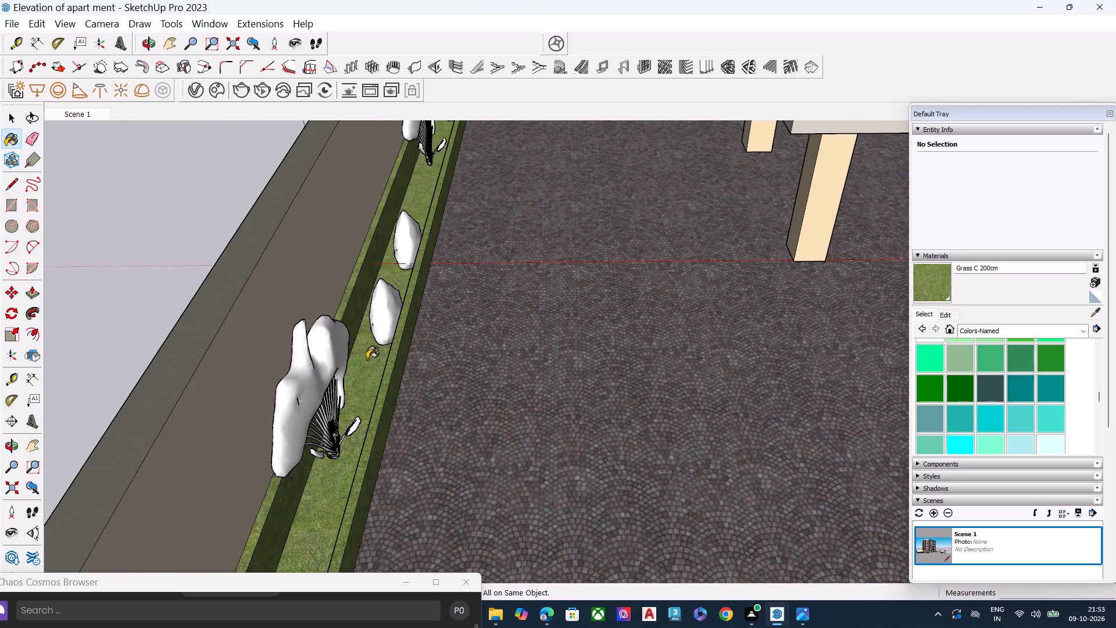
scroll(370, 351, down, 7)
key(Escape)
key(space)
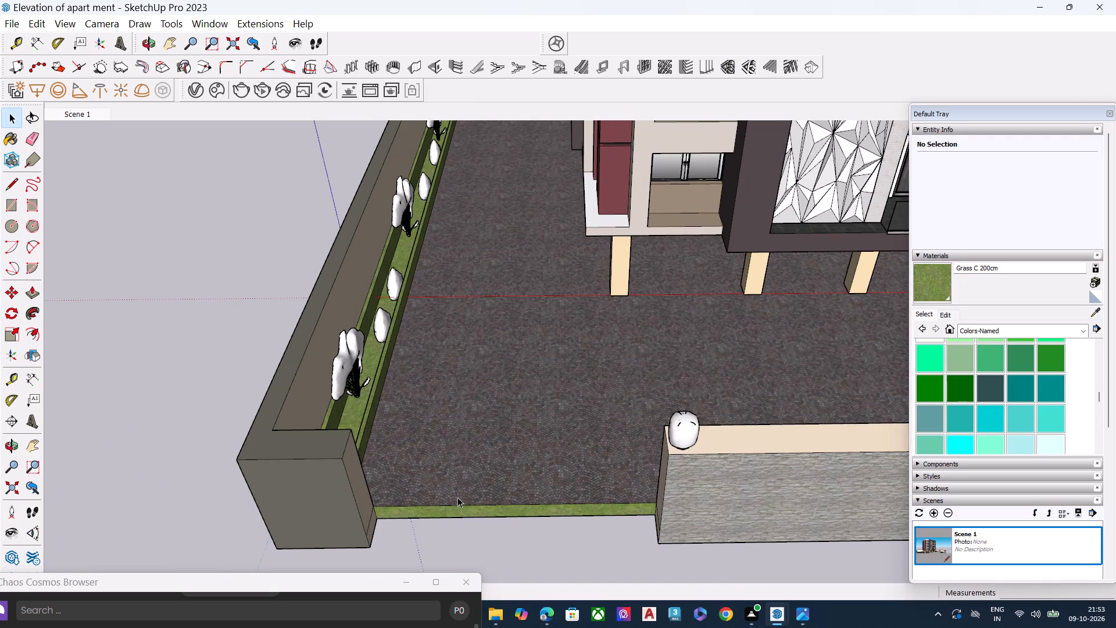
Examine the grass edging, the front wall and the loose plants in front of it from several angles.
middle_drag(460, 508, 578, 430)
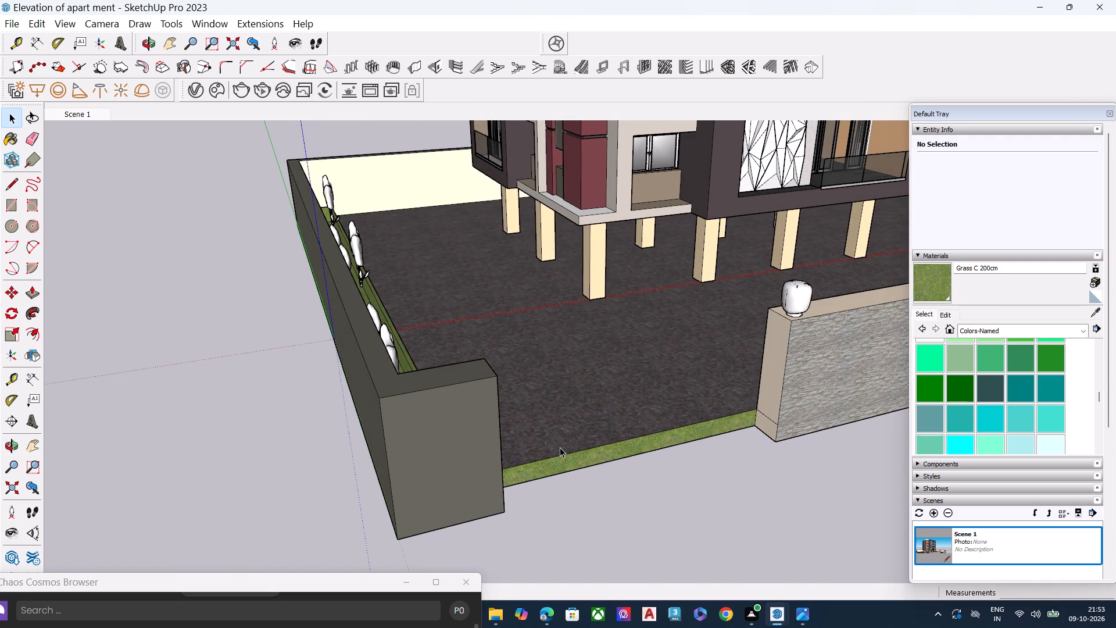
scroll(356, 404, down, 8)
scroll(469, 431, down, 4)
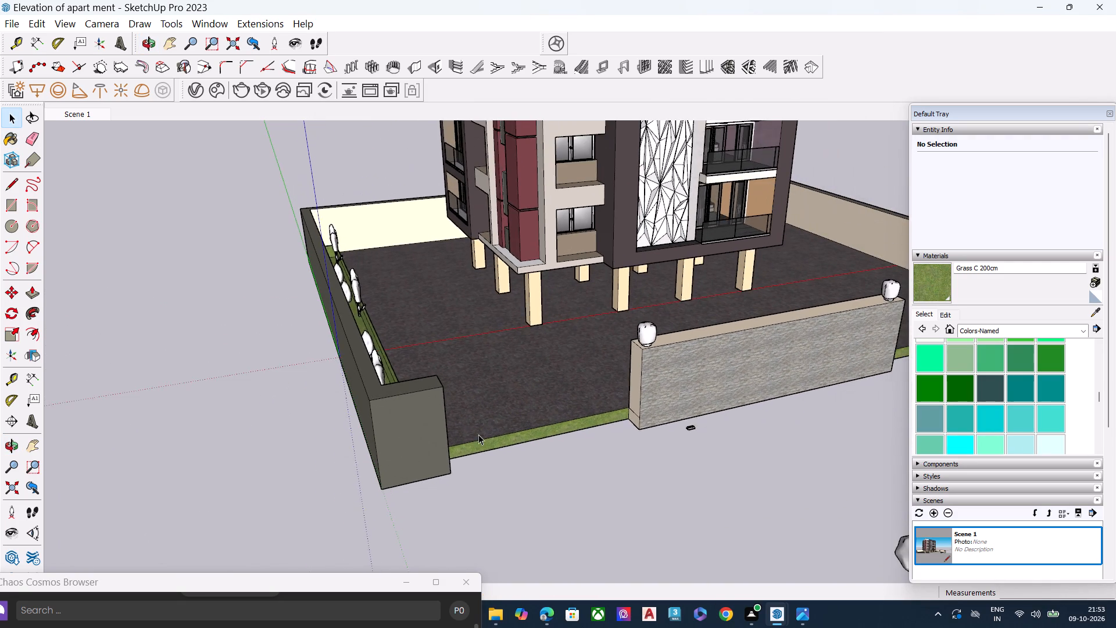
middle_drag(659, 406, 582, 404)
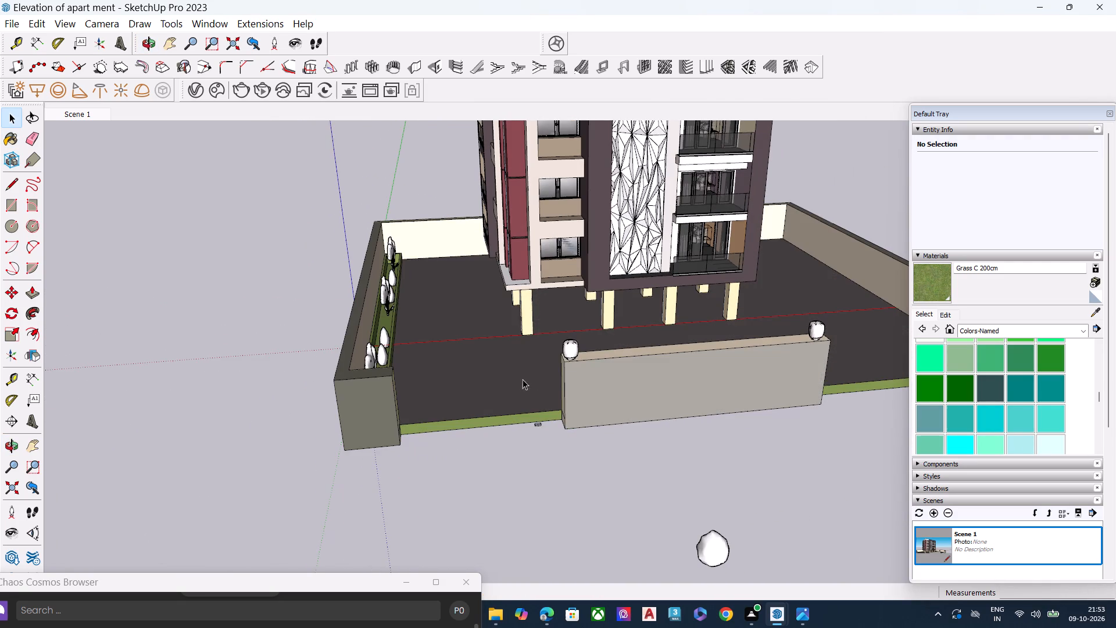
middle_drag(652, 351, 664, 309)
middle_drag(646, 333, 561, 352)
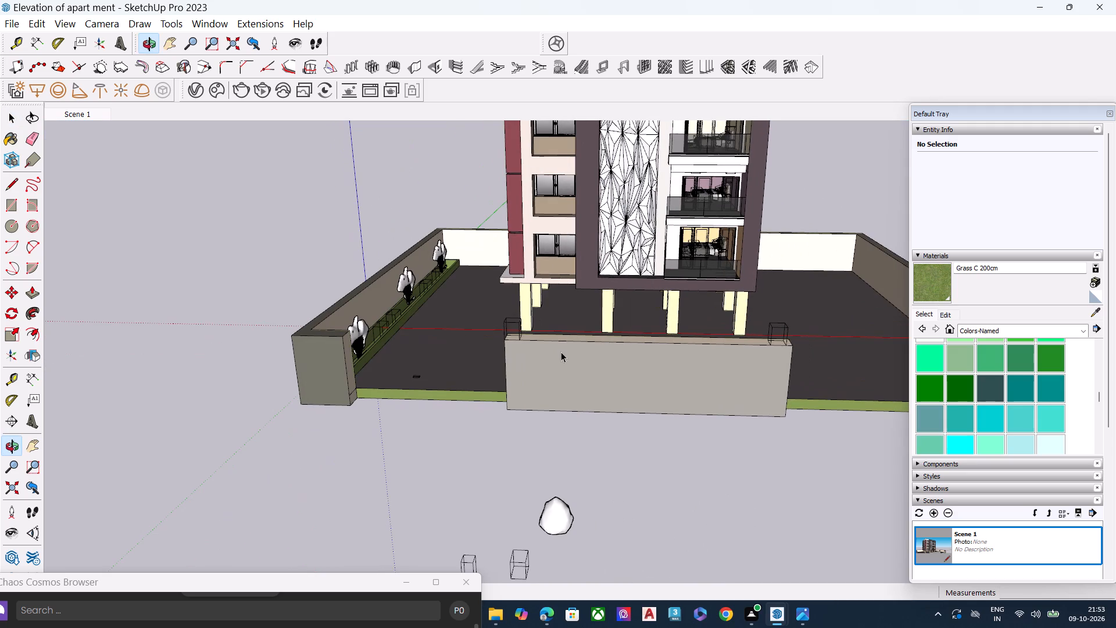
key(space)
click(419, 440)
scroll(558, 521, up, 5)
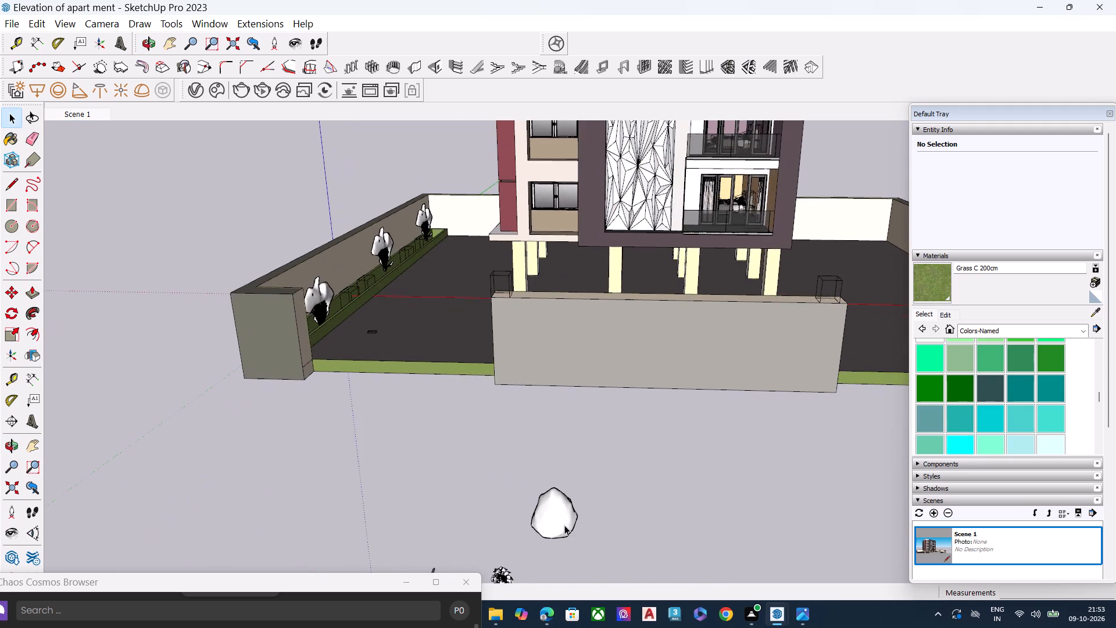
scroll(539, 476, down, 7)
scroll(537, 518, up, 9)
scroll(476, 534, up, 10)
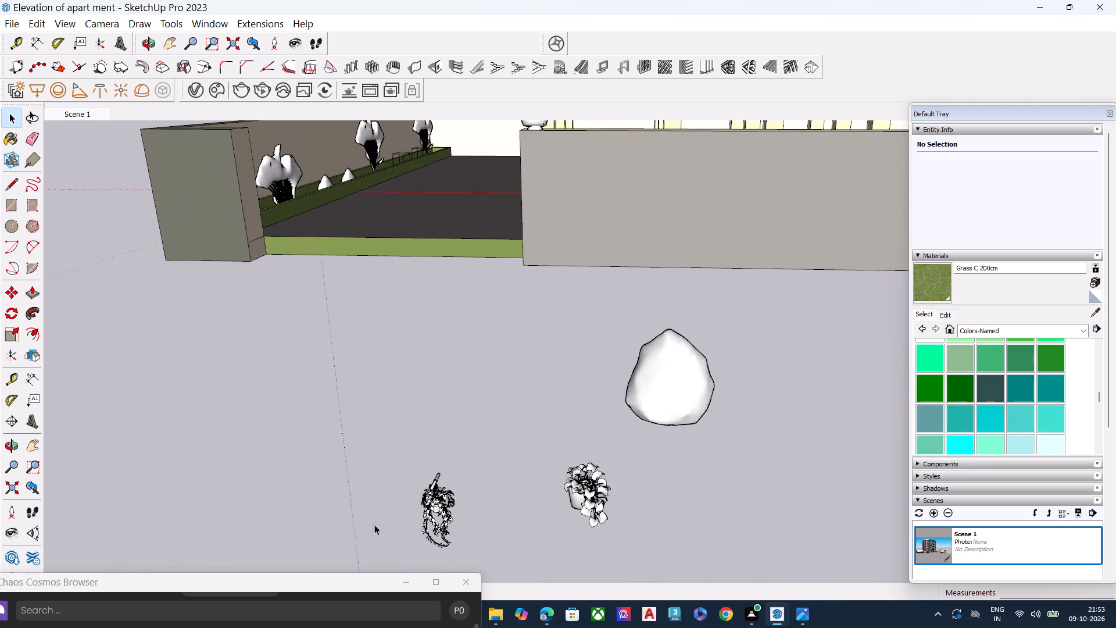
scroll(430, 486, up, 9)
middle_drag(439, 493, 532, 333)
scroll(407, 449, up, 1)
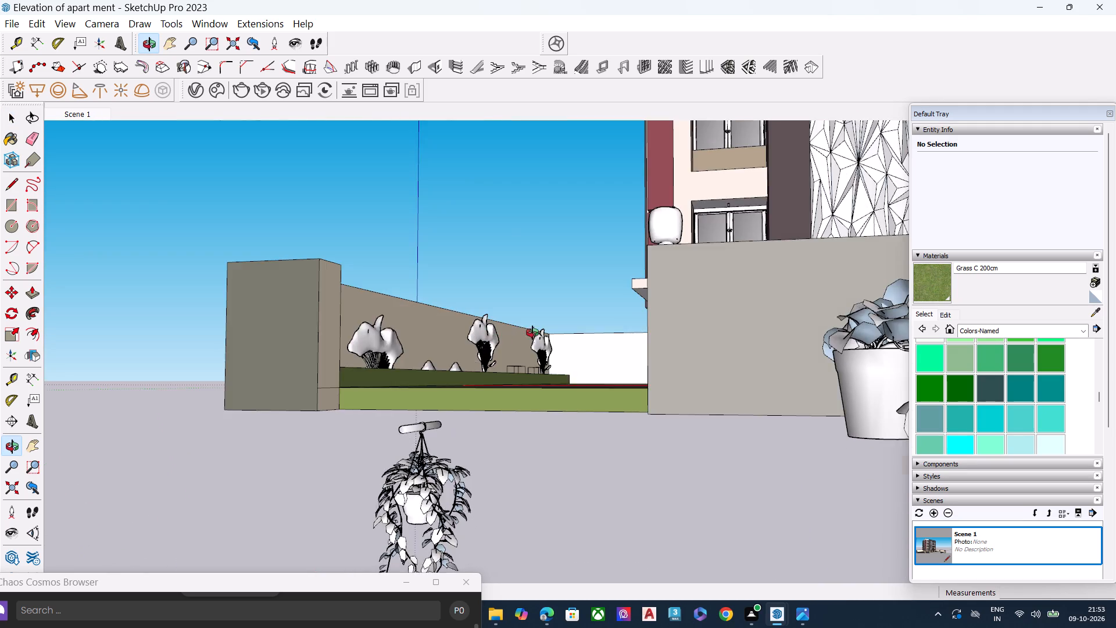
middle_drag(532, 333, 560, 340)
middle_drag(495, 429, 577, 450)
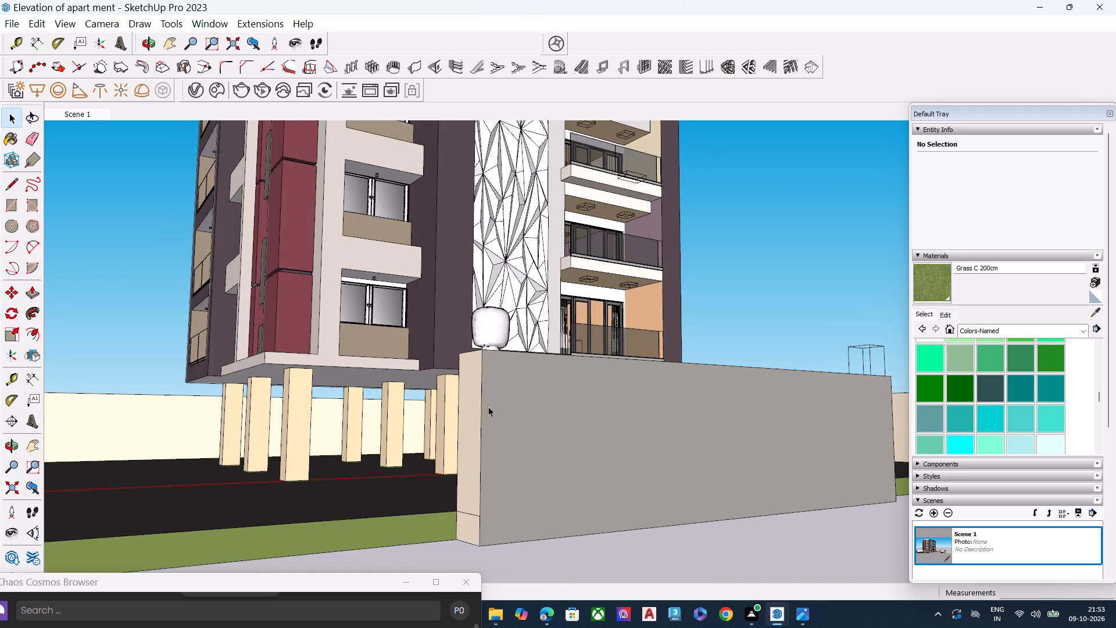
Move the potted plant Plant 260 031 02 about 72' 5" from the ground before the front wall onto the upper balcony beside the brick pier.
scroll(488, 406, down, 15)
scroll(607, 449, up, 19)
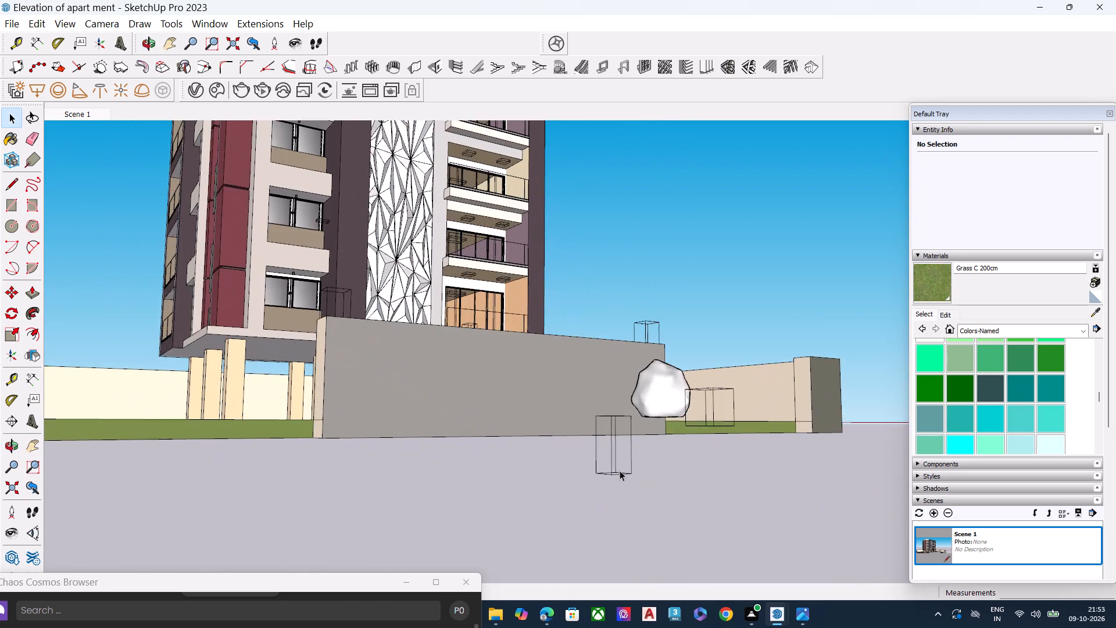
middle_drag(641, 443, 580, 481)
middle_drag(580, 481, 591, 460)
scroll(474, 479, up, 8)
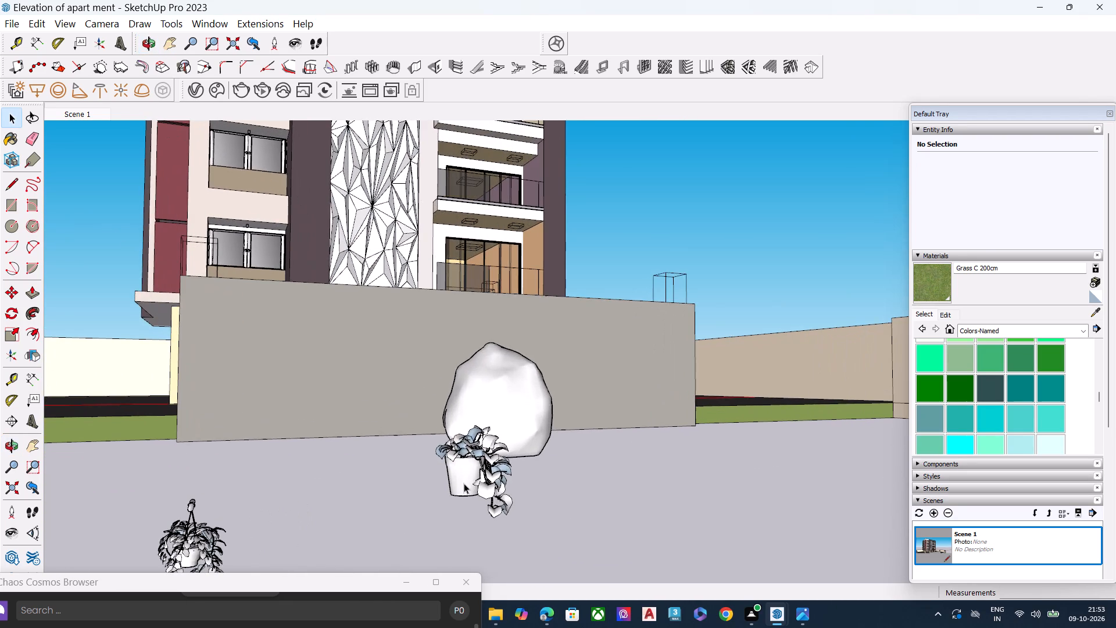
click(466, 480)
key(m)
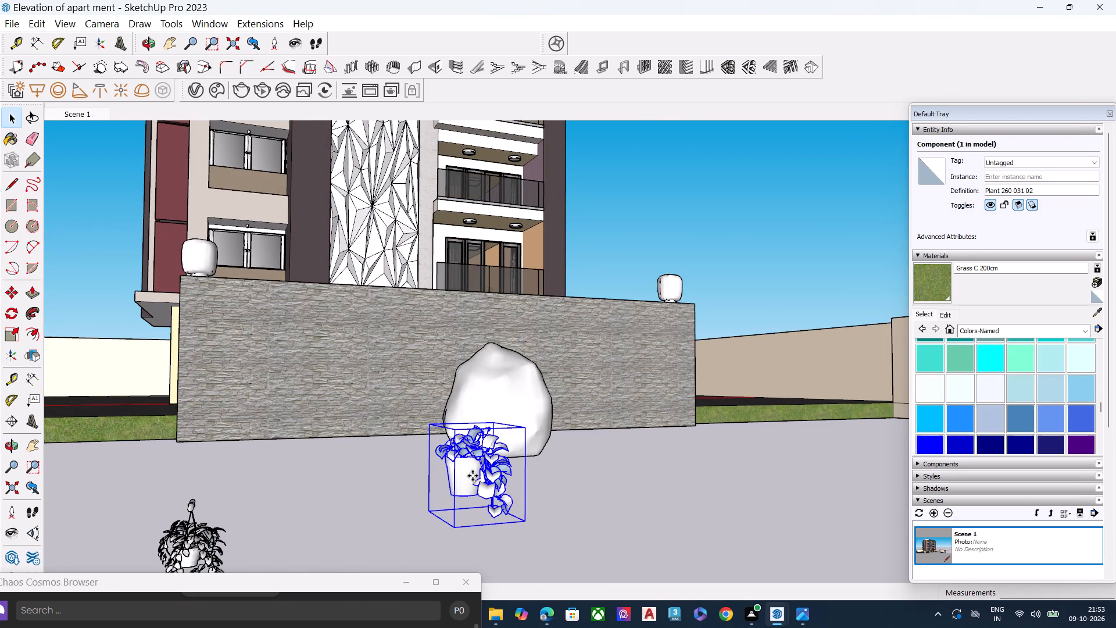
click(456, 429)
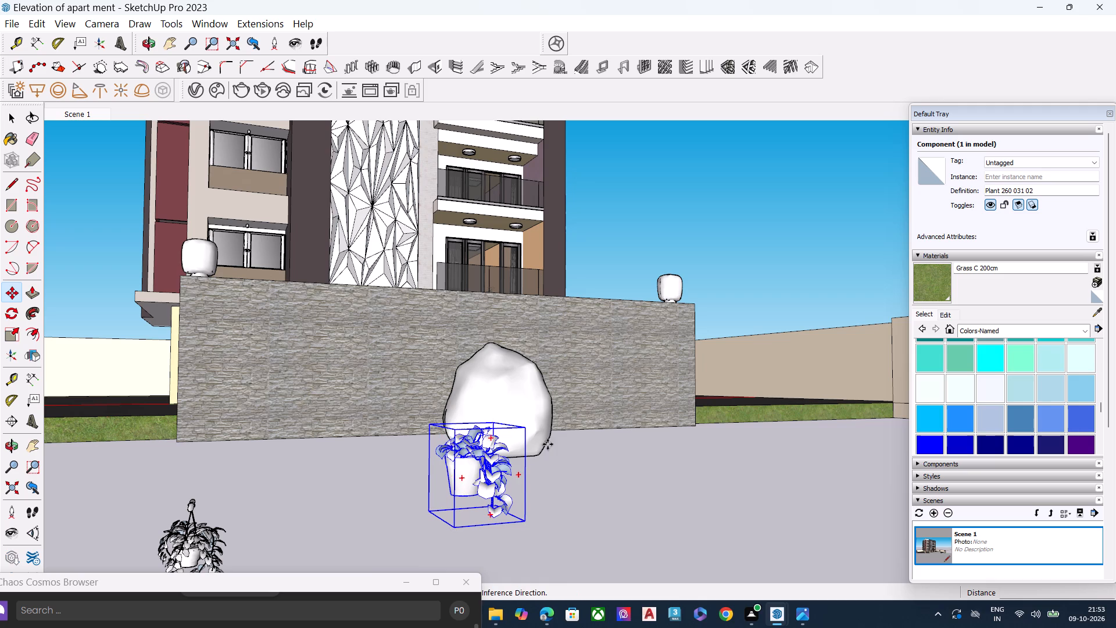
scroll(610, 477, down, 8)
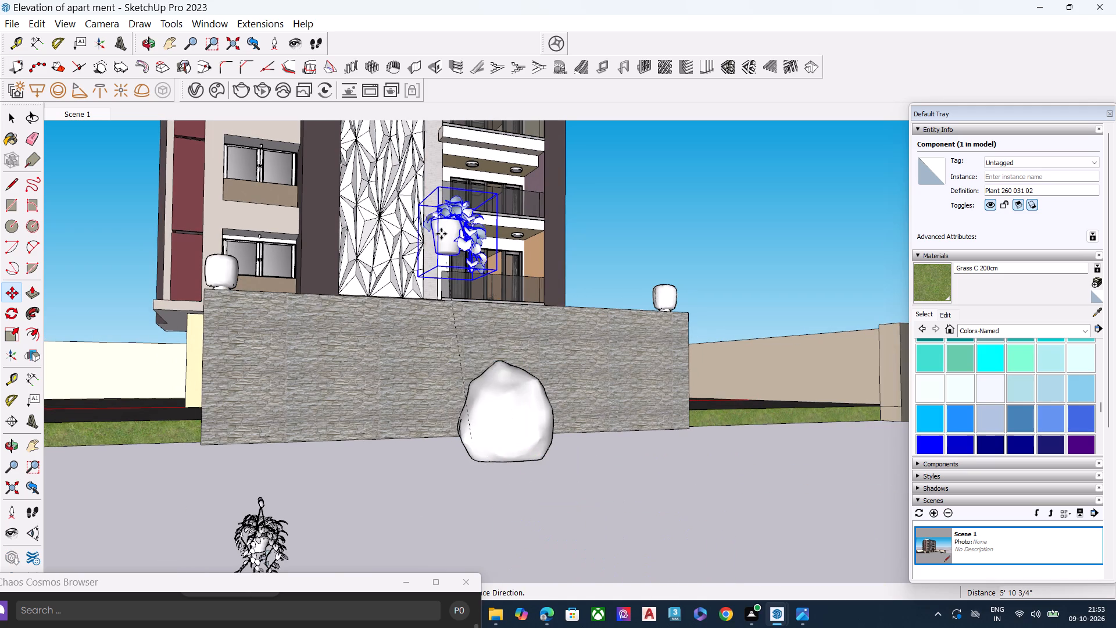
scroll(441, 234, up, 9)
middle_drag(470, 172, 473, 310)
scroll(426, 226, up, 10)
scroll(432, 235, up, 12)
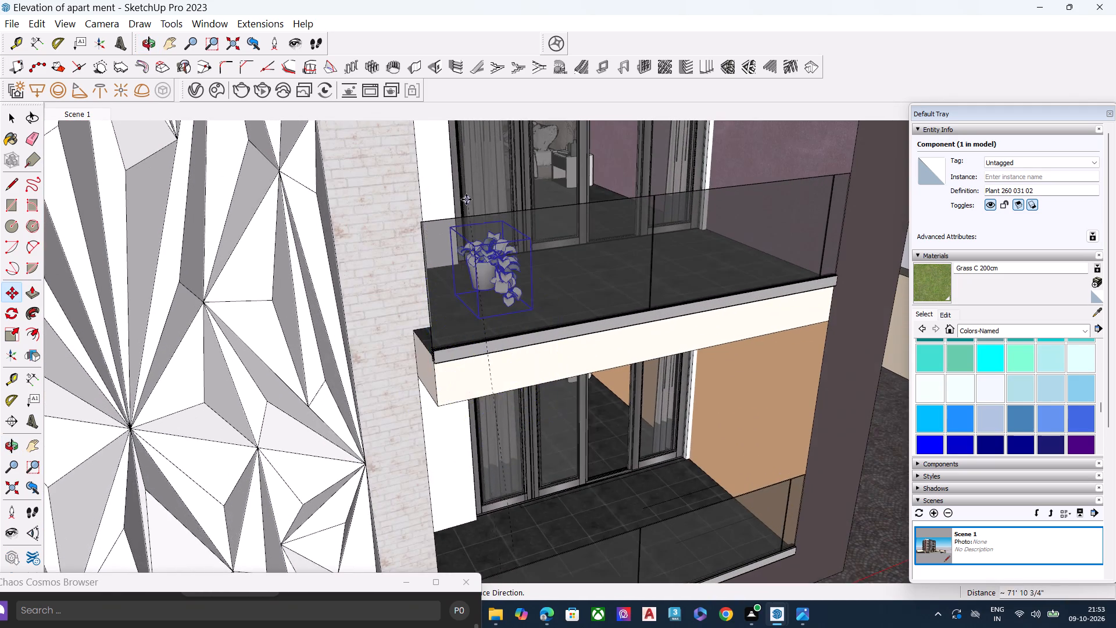
middle_drag(473, 203, 536, 261)
scroll(548, 317, up, 9)
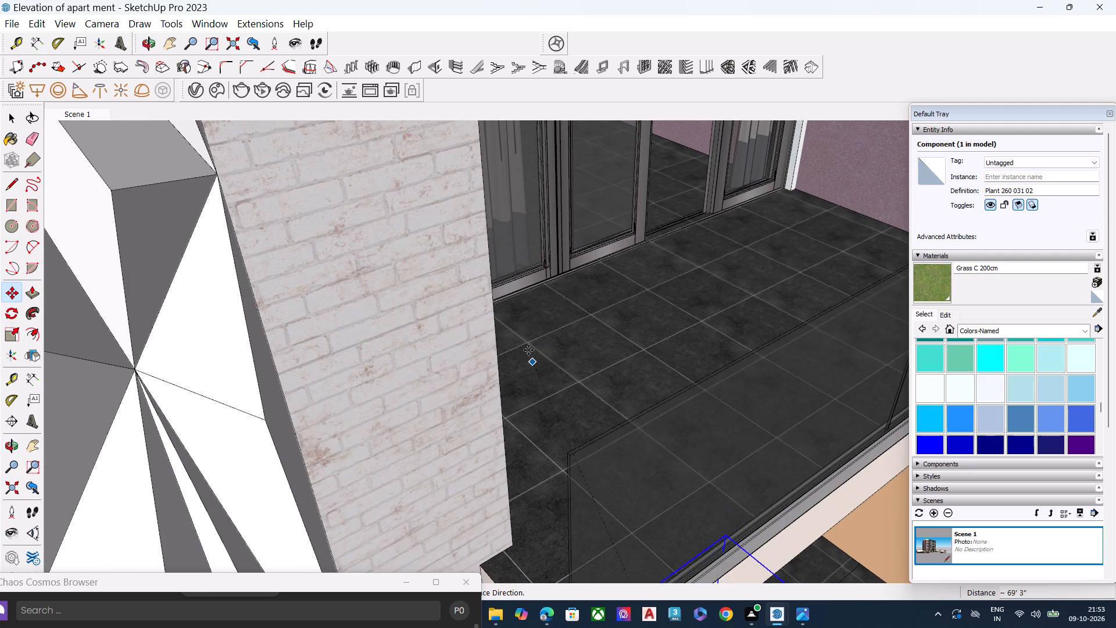
click(516, 165)
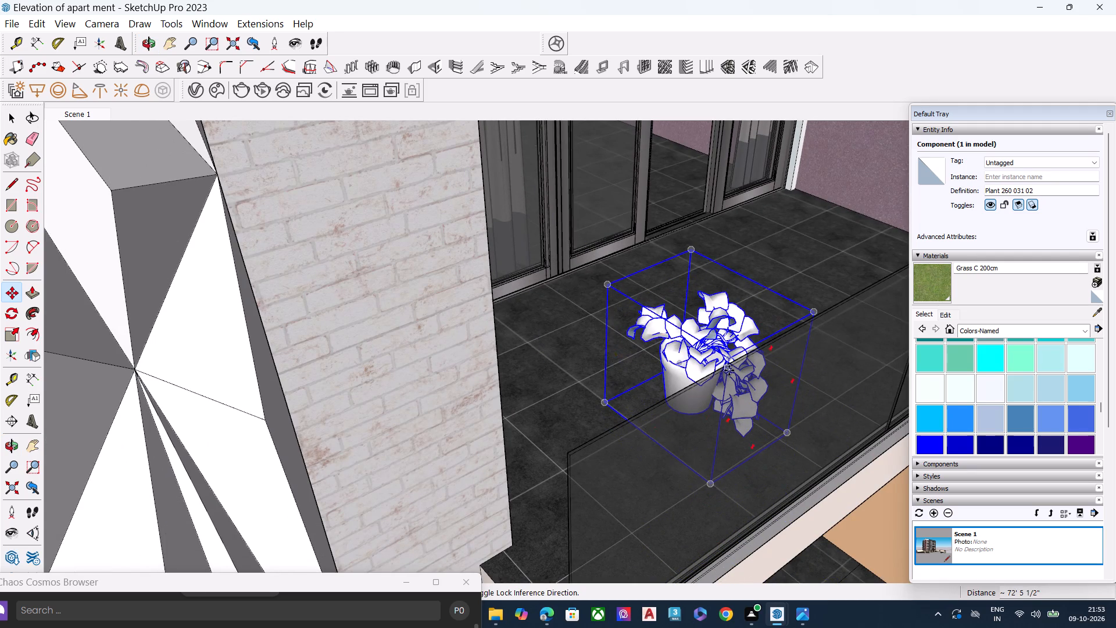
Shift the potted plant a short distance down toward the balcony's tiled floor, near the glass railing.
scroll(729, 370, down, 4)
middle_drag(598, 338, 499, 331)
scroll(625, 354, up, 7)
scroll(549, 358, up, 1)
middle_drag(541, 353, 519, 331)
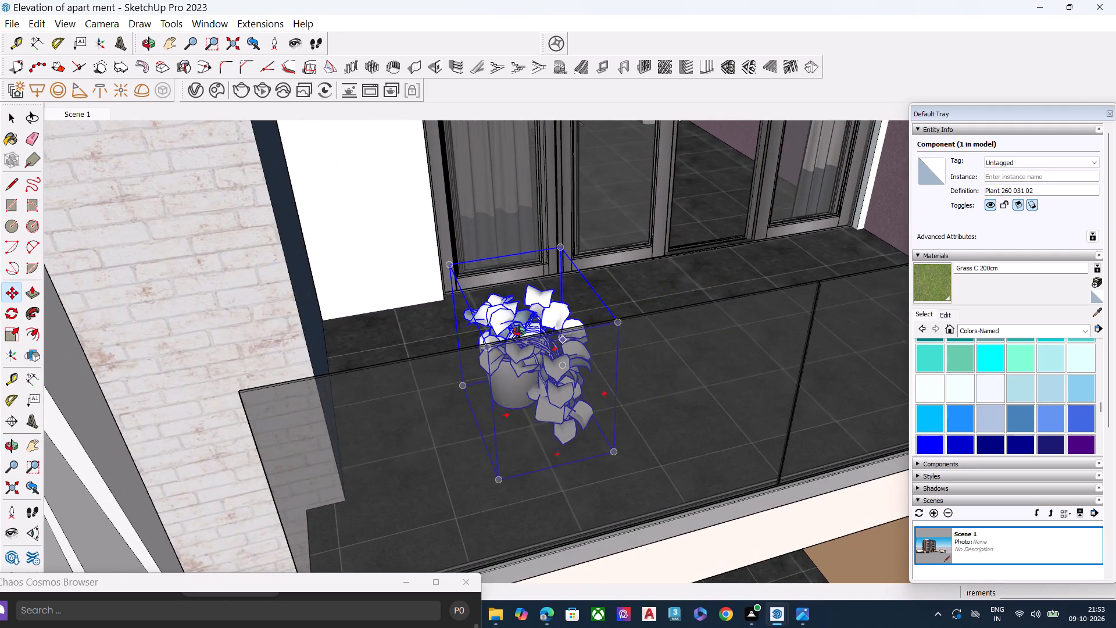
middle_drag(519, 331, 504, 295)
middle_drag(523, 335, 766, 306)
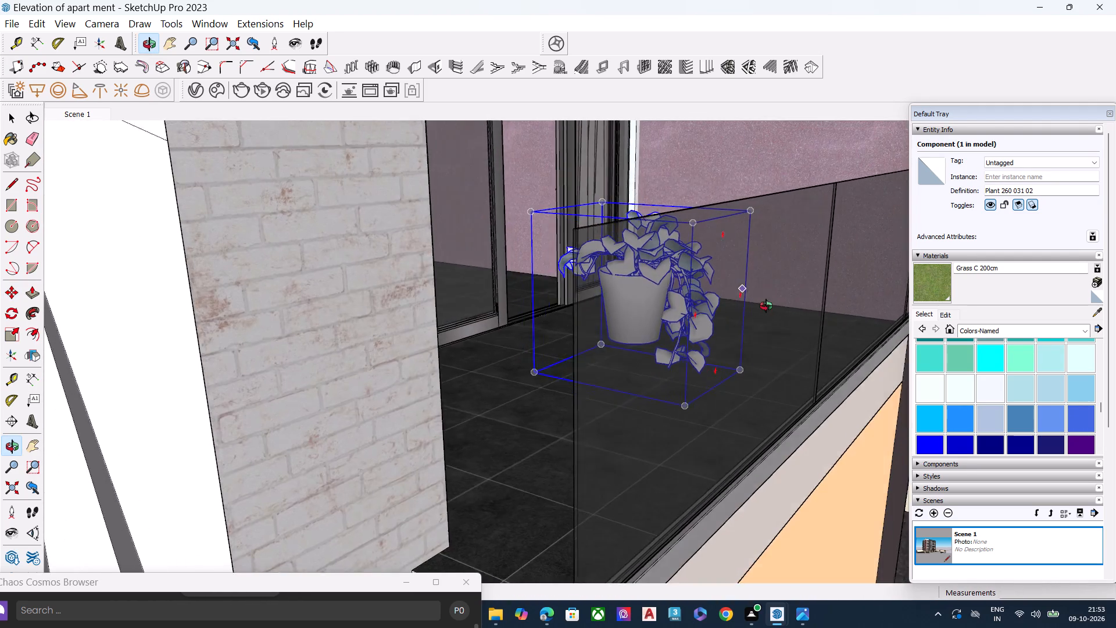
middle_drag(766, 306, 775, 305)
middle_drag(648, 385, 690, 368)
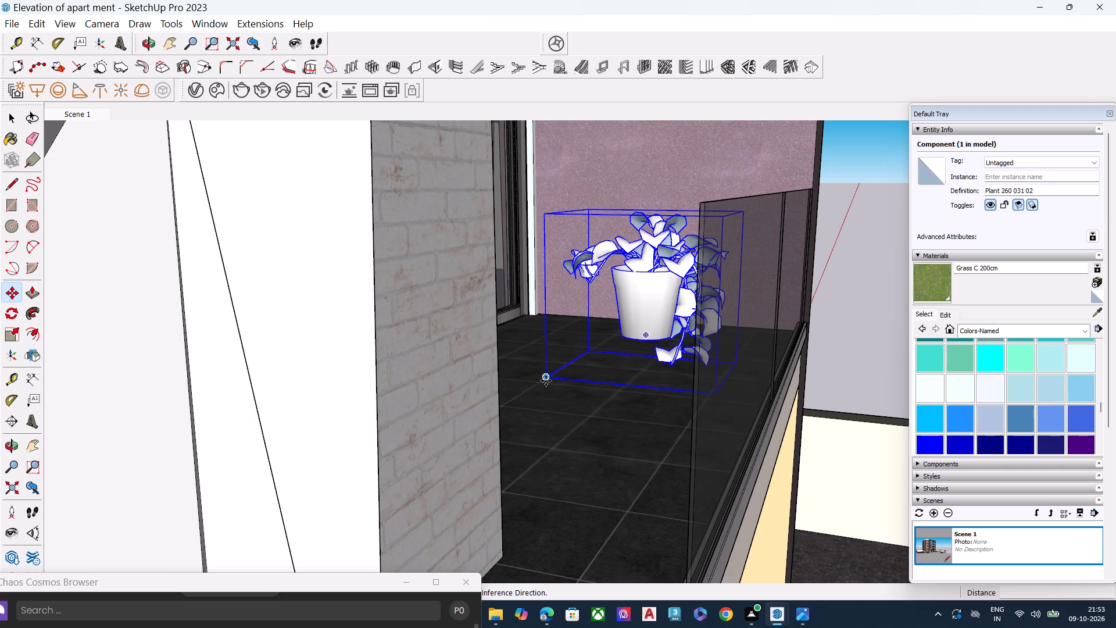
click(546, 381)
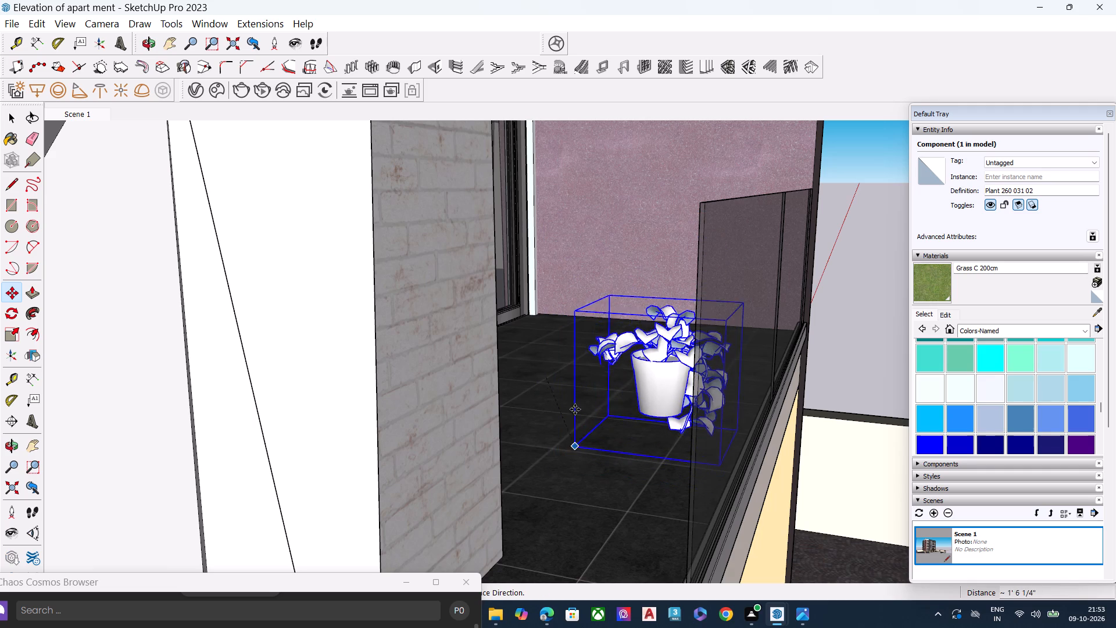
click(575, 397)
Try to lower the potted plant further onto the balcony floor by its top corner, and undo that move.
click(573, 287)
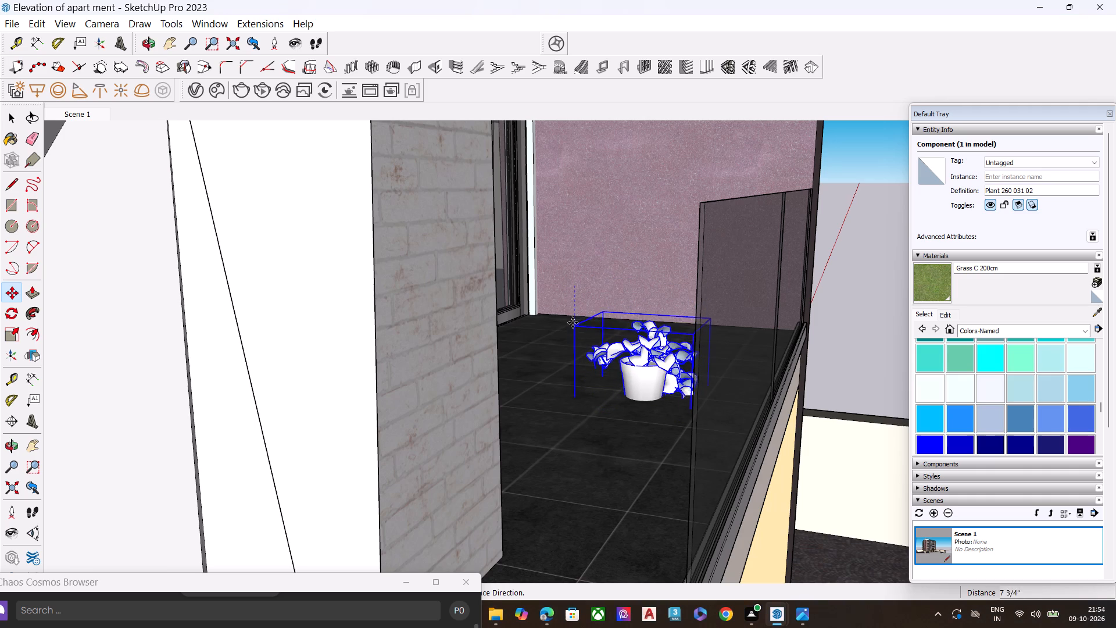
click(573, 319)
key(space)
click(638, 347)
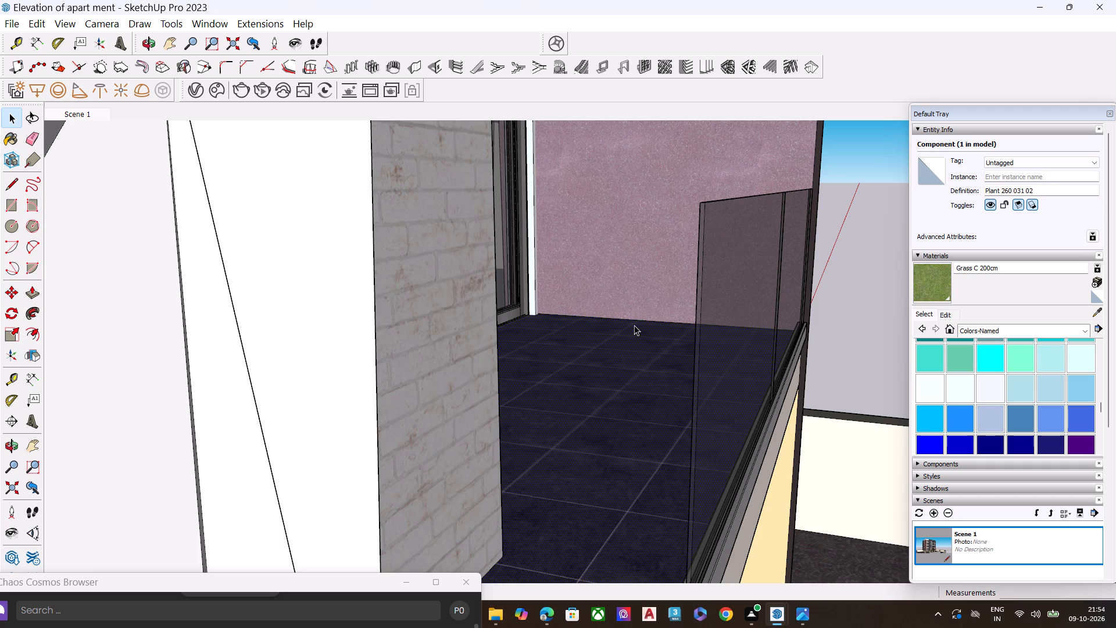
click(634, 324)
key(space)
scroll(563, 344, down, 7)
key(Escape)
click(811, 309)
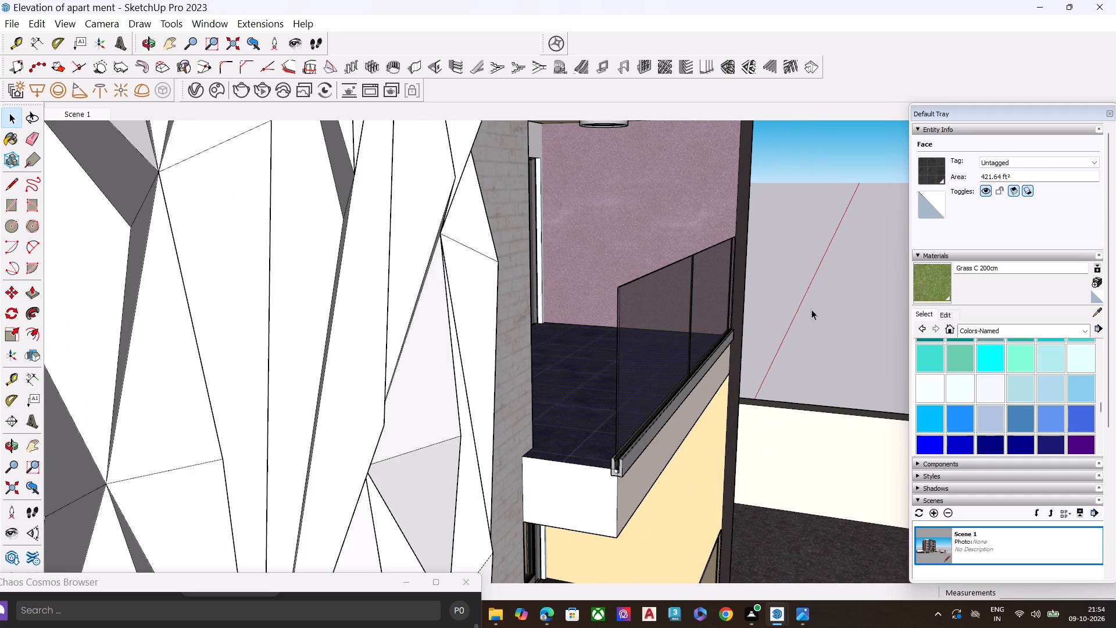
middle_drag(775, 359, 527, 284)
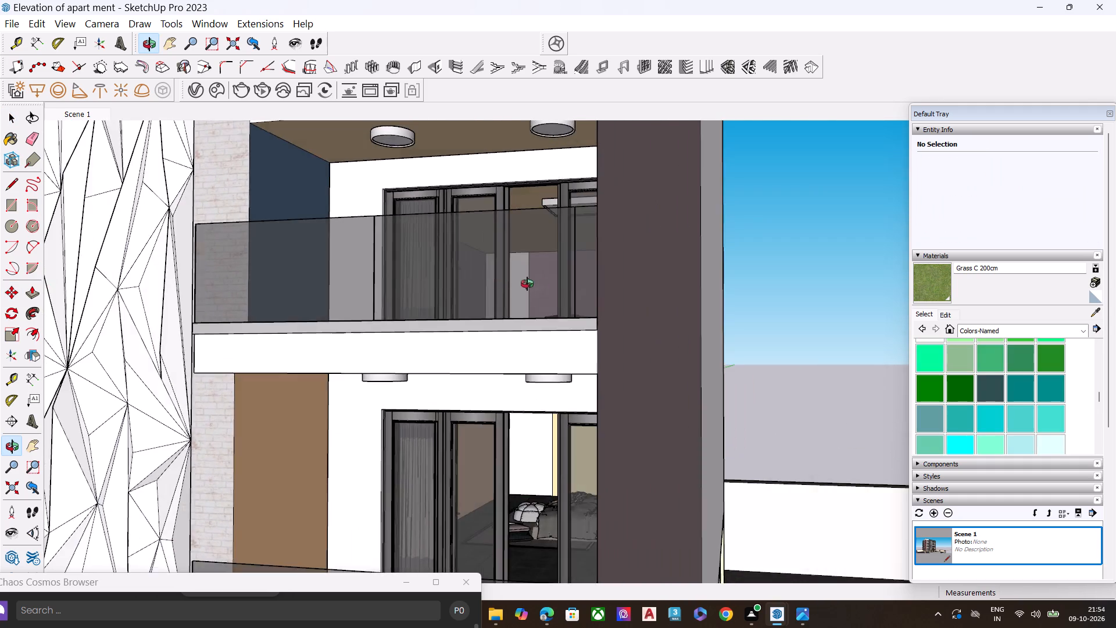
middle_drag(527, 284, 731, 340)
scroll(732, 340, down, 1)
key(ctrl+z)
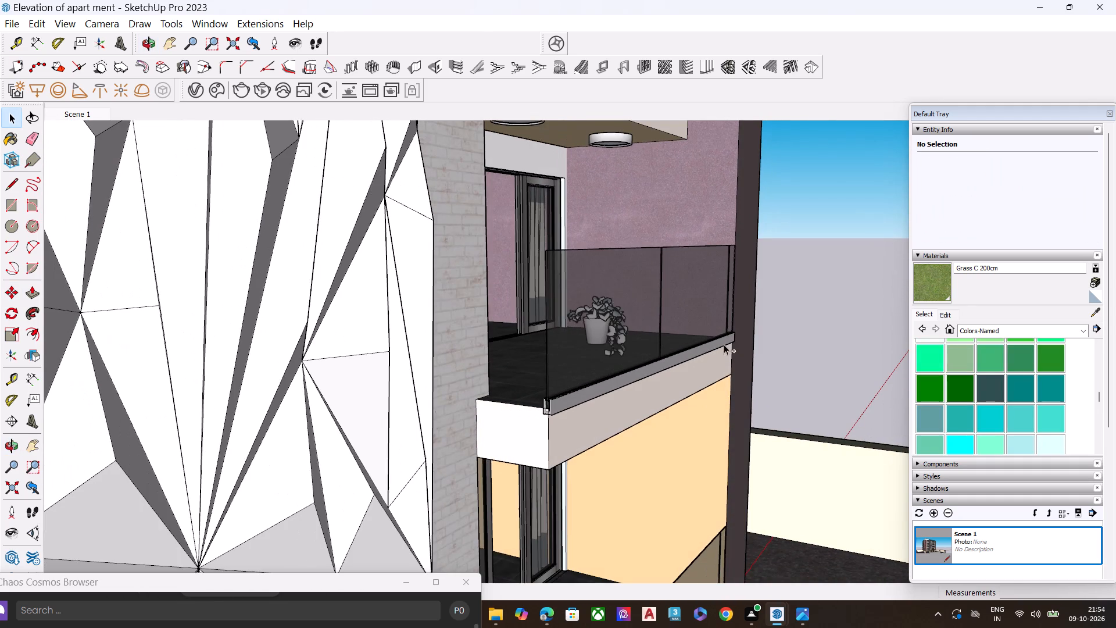
Move the potted plant about 7' 2 3/4" up to hang from the balcony ceiling's outer edge beside the purple side wall.
middle_drag(492, 320, 583, 332)
scroll(654, 336, up, 9)
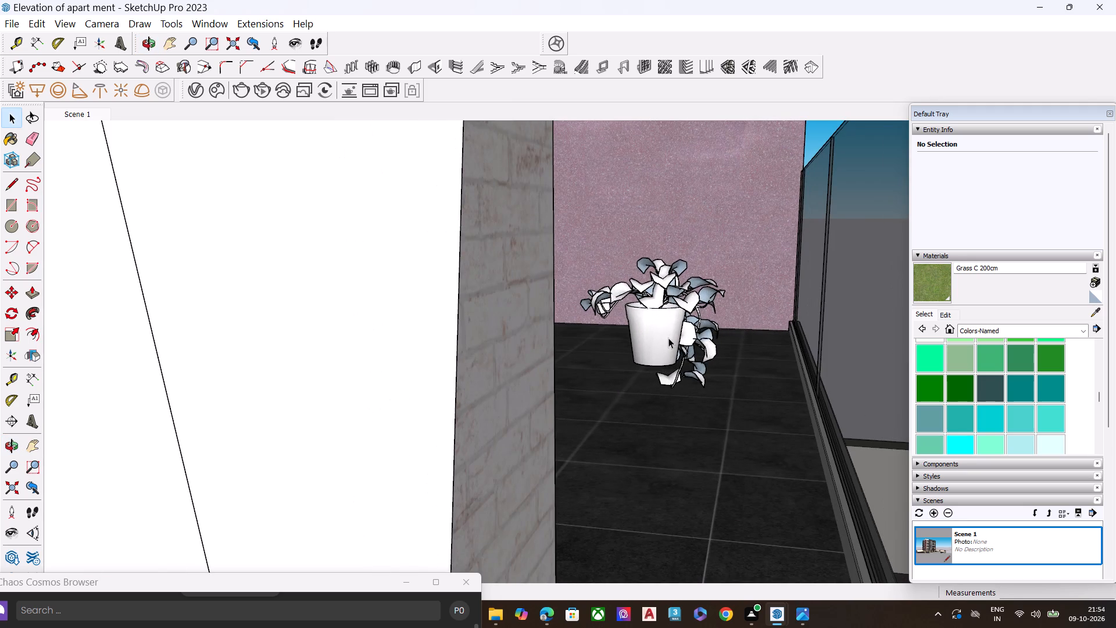
middle_click(668, 338)
click(660, 334)
middle_drag(671, 330, 633, 334)
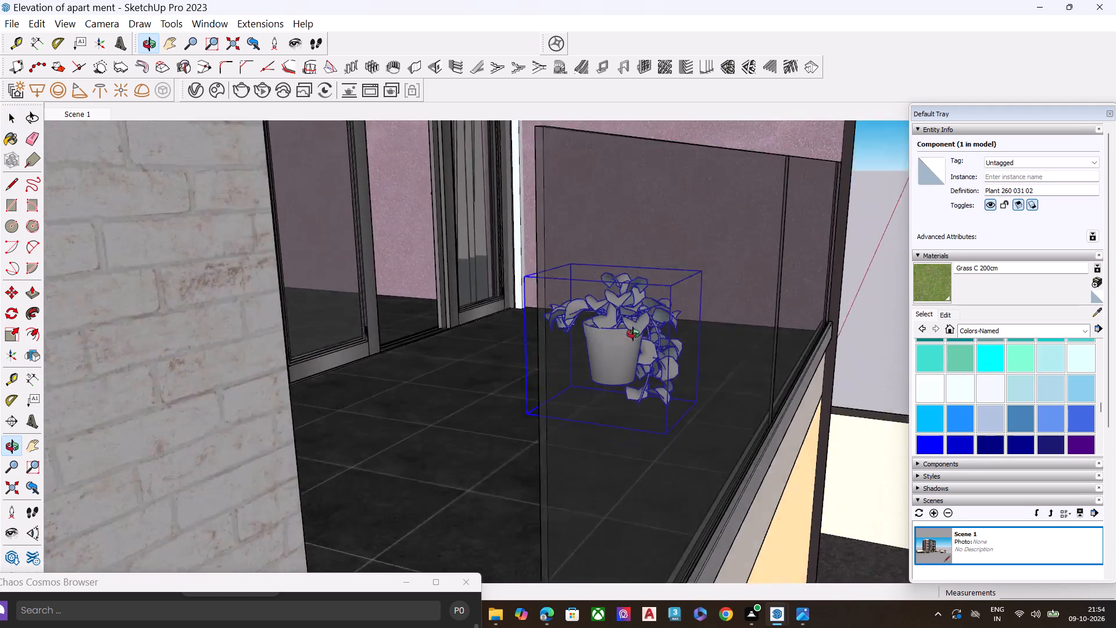
middle_drag(633, 334, 671, 299)
middle_drag(689, 312, 652, 351)
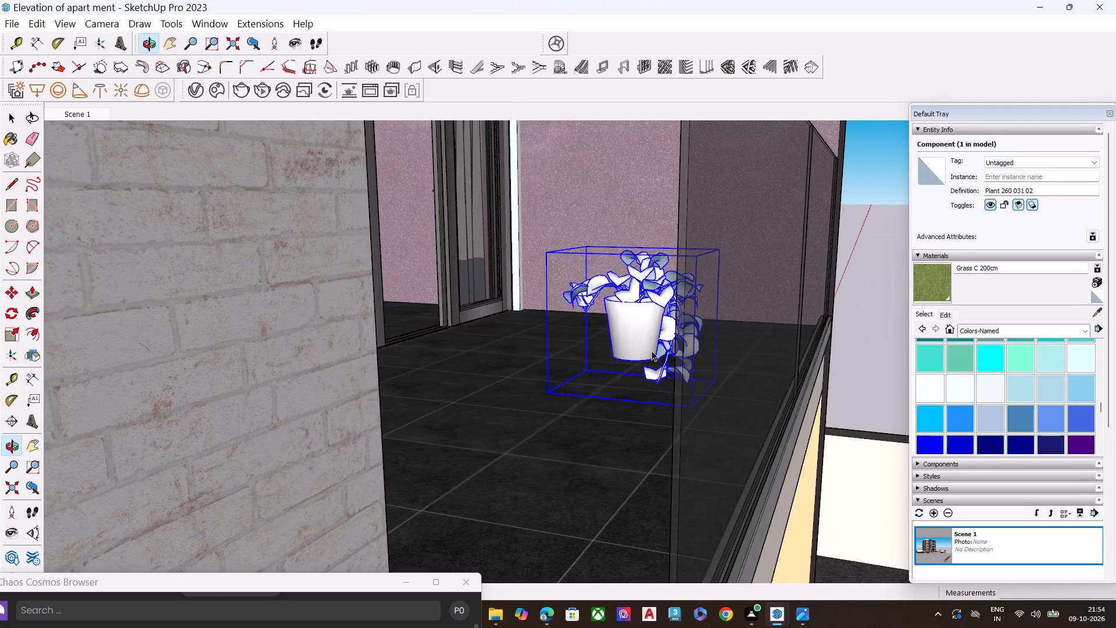
middle_drag(652, 351, 653, 351)
key(m)
click(637, 255)
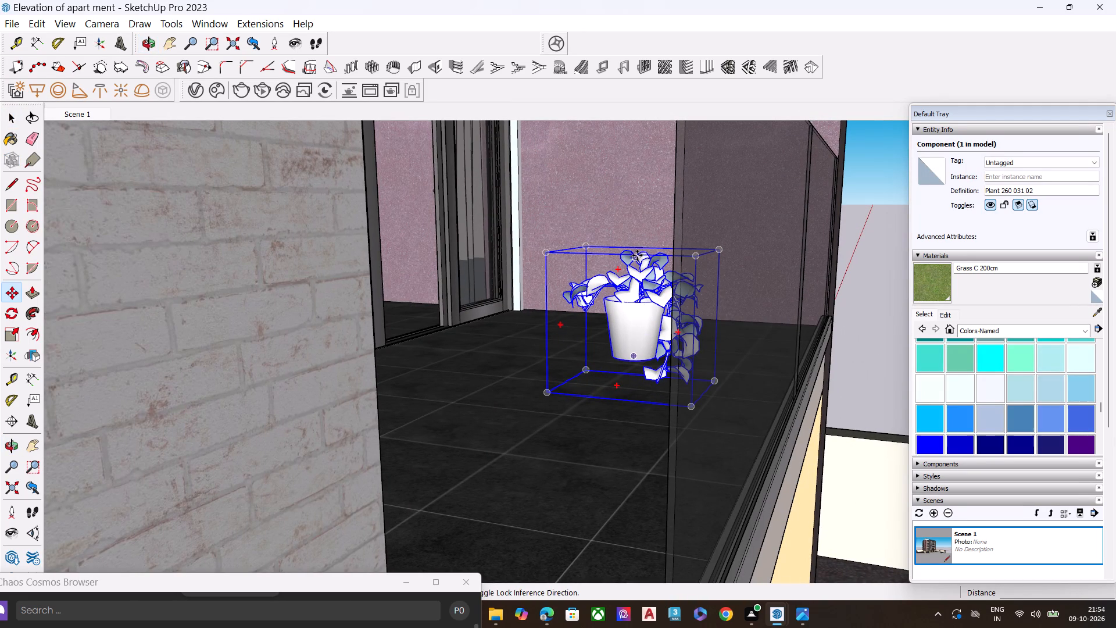
scroll(456, 330, down, 8)
scroll(698, 284, down, 4)
middle_drag(749, 290, 536, 308)
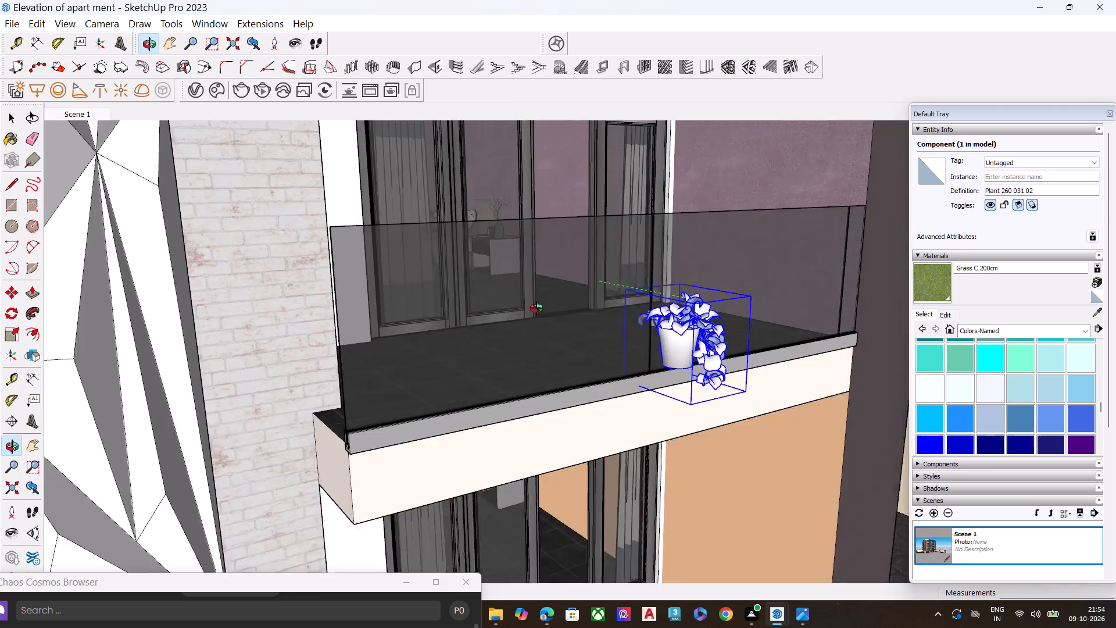
middle_drag(536, 308, 536, 309)
scroll(495, 314, up, 1)
scroll(489, 327, down, 9)
scroll(389, 379, down, 9)
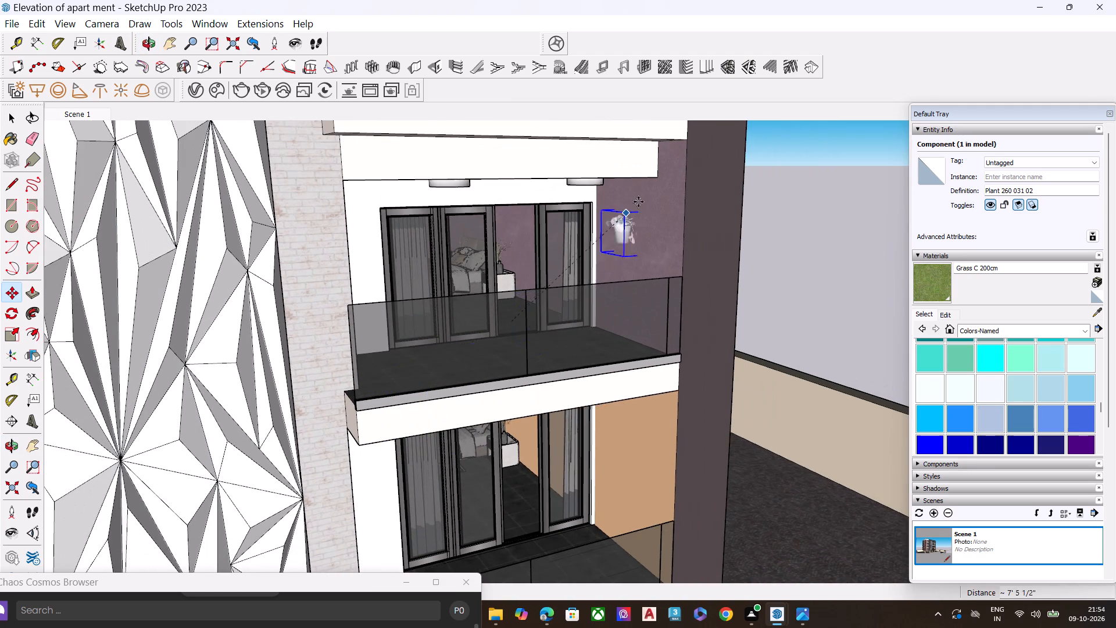
scroll(640, 199, up, 8)
middle_drag(667, 180, 687, 149)
scroll(656, 170, up, 1)
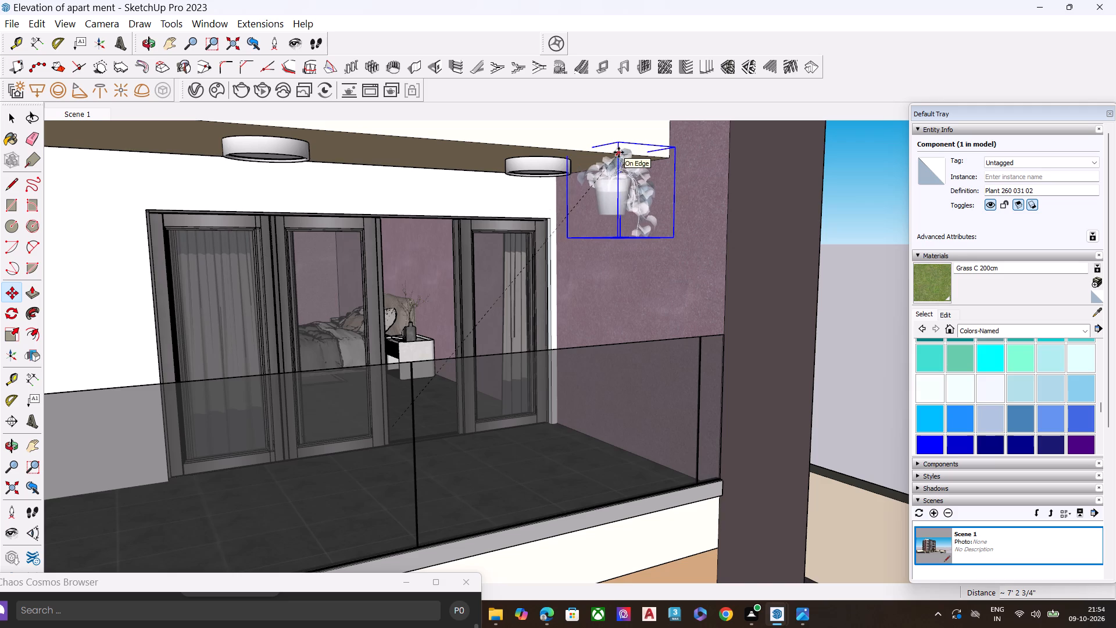
click(618, 152)
Copy the hanging potted plant about 21' 8" to the top-floor balcony ceiling, at the corner beside the brick pier.
scroll(632, 209, down, 7)
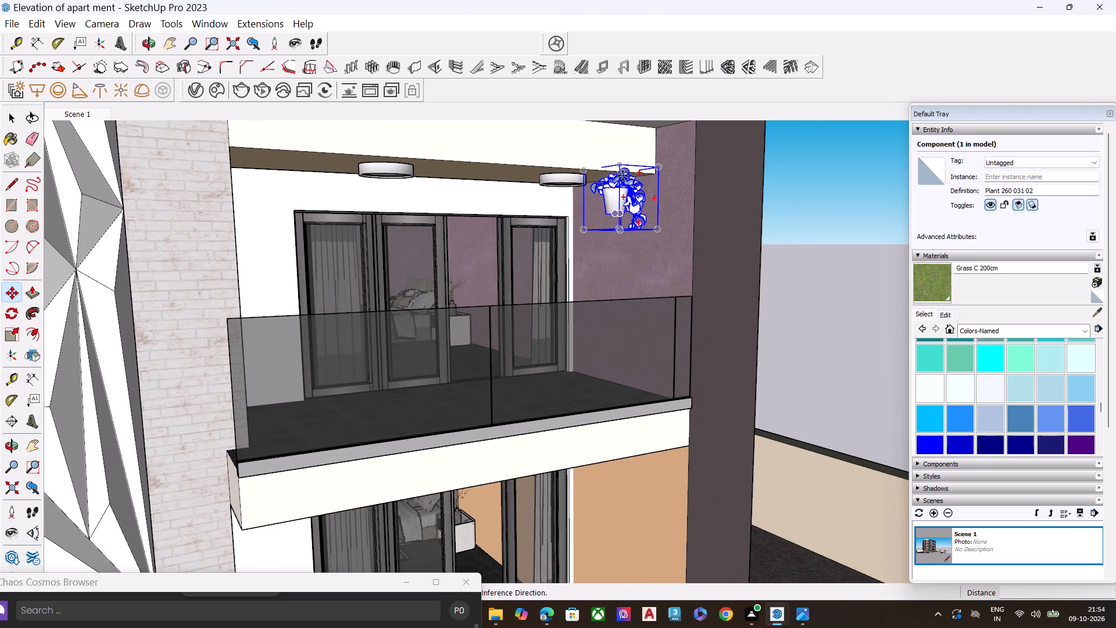
middle_drag(639, 202, 663, 220)
middle_click(663, 220)
middle_click(663, 220)
key(m)
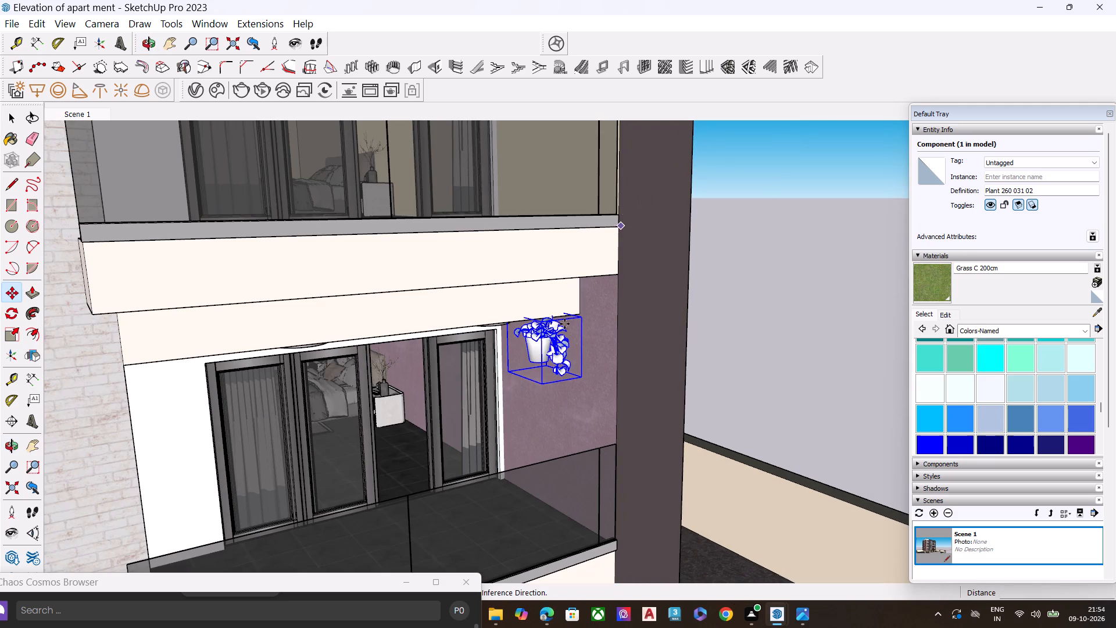
middle_drag(545, 333, 560, 283)
click(549, 295)
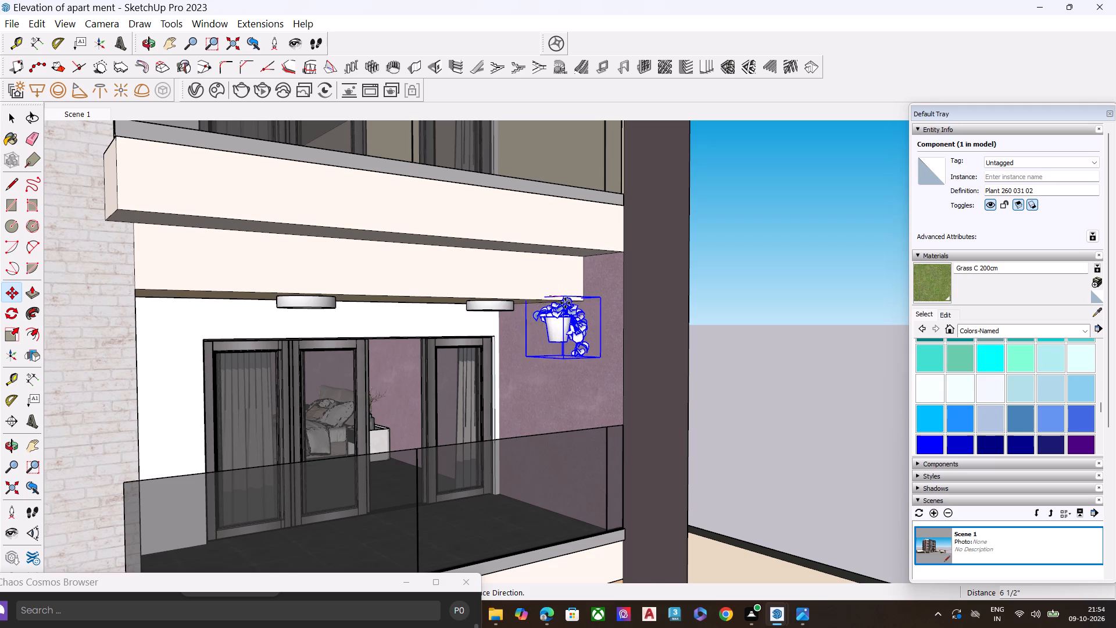
scroll(463, 321, down, 8)
scroll(528, 411, down, 7)
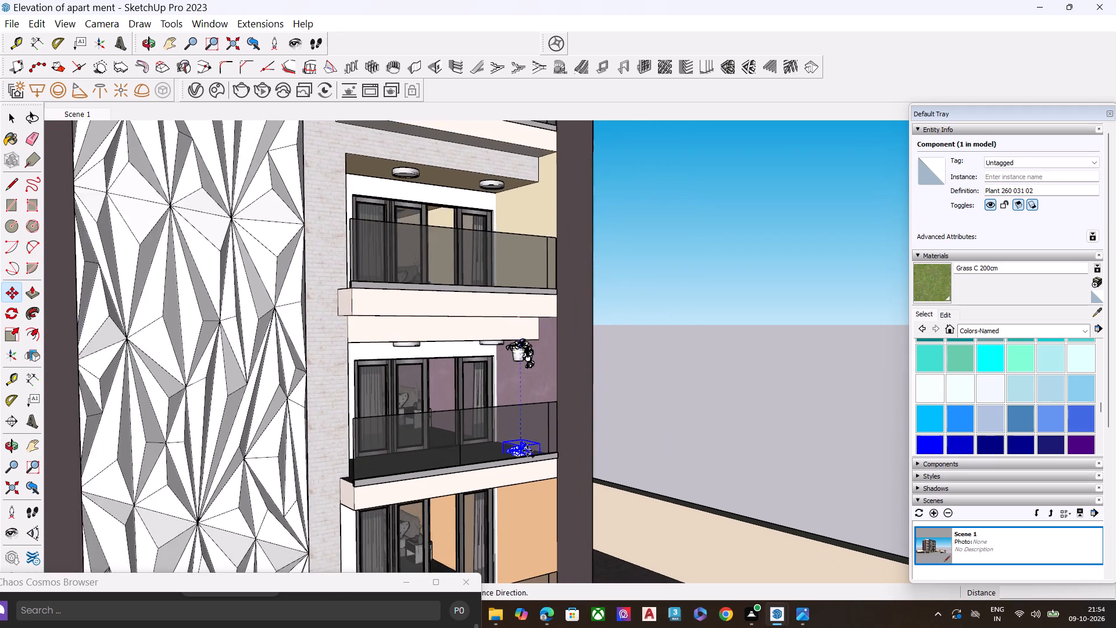
middle_drag(516, 454, 292, 469)
middle_click(292, 468)
middle_click(292, 468)
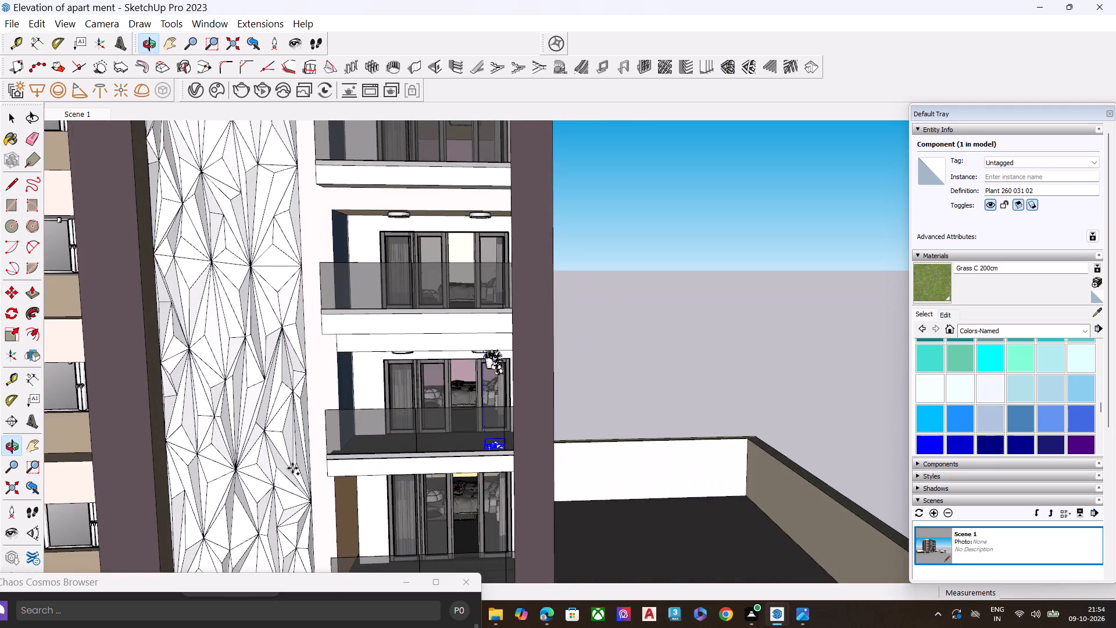
scroll(485, 391, down, 7)
scroll(378, 484, down, 2)
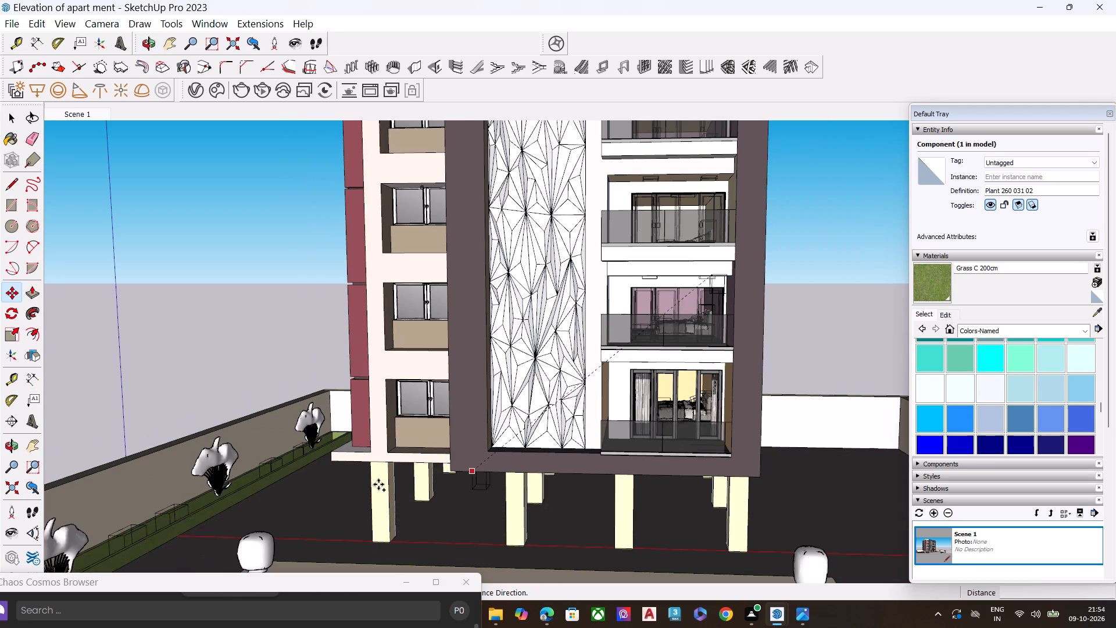
scroll(378, 484, down, 3)
scroll(485, 484, down, 5)
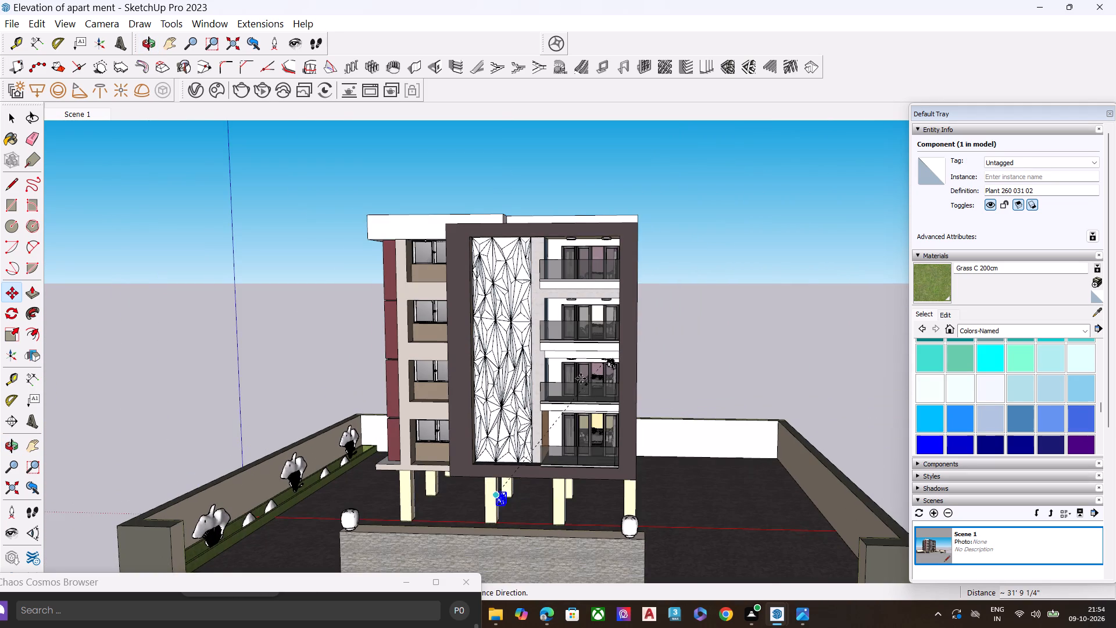
scroll(588, 335, up, 1)
scroll(563, 252, up, 14)
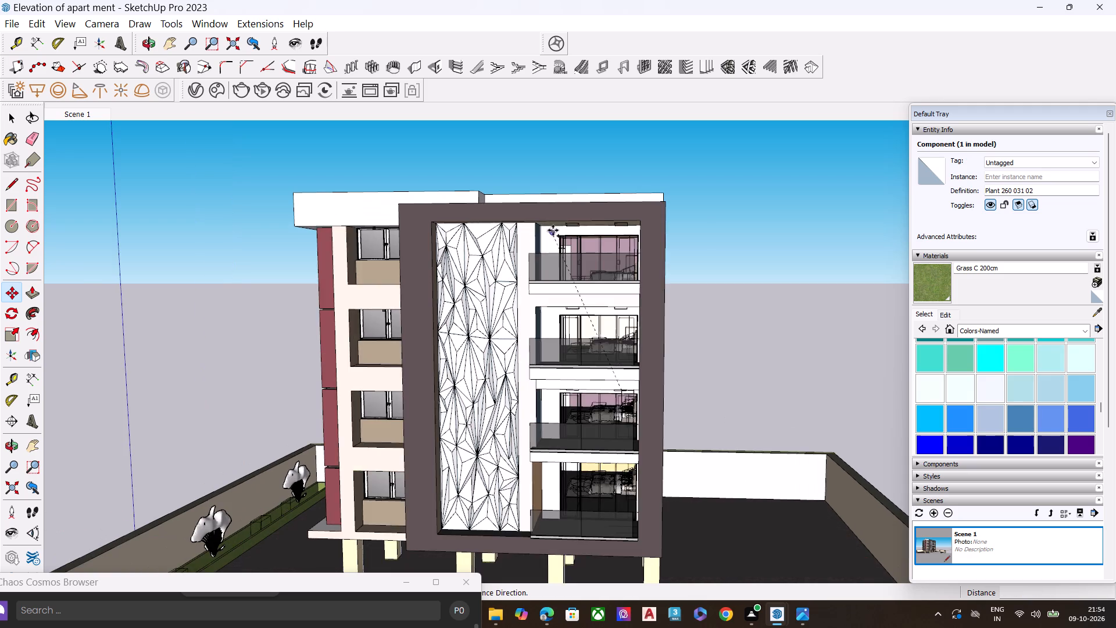
scroll(553, 230, up, 6)
middle_drag(554, 224, 535, 192)
scroll(540, 210, up, 10)
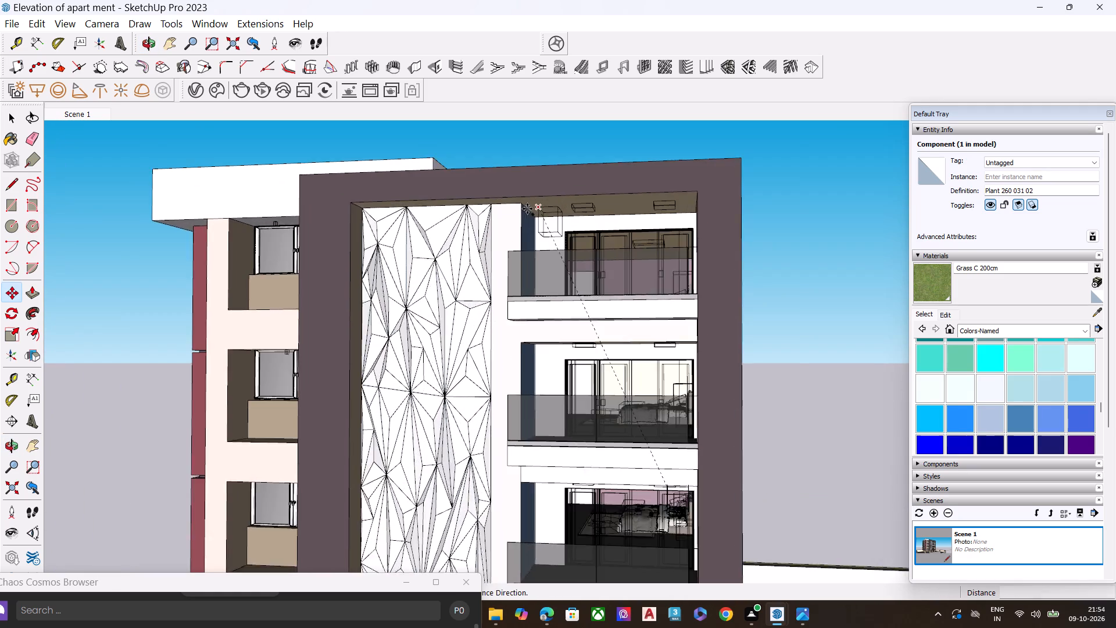
scroll(528, 215, up, 9)
middle_drag(518, 194, 520, 169)
scroll(530, 176, up, 1)
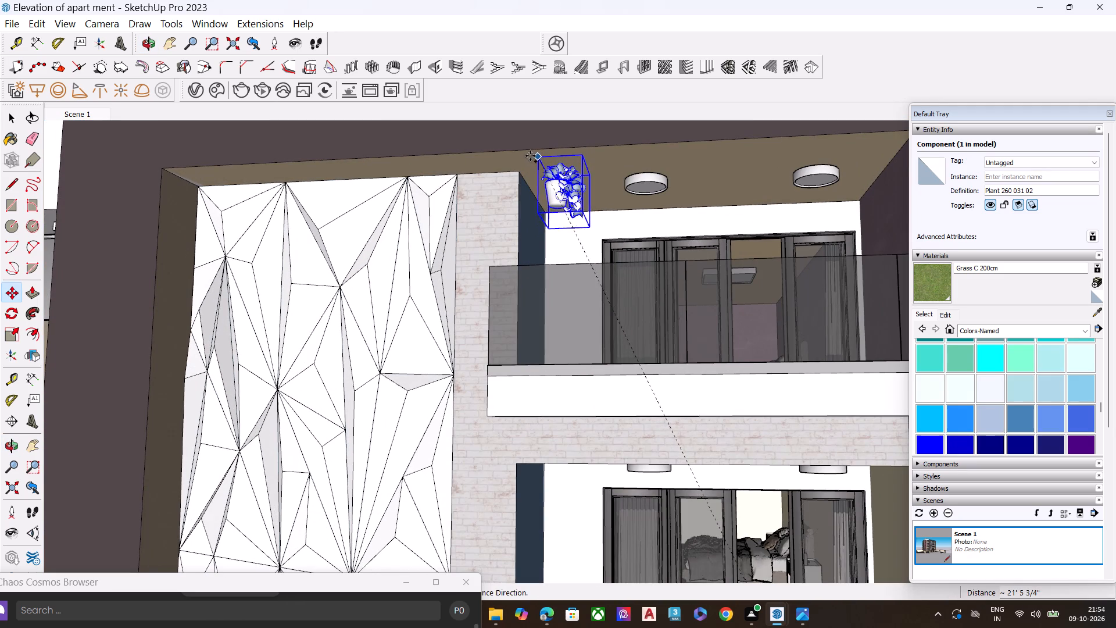
click(524, 157)
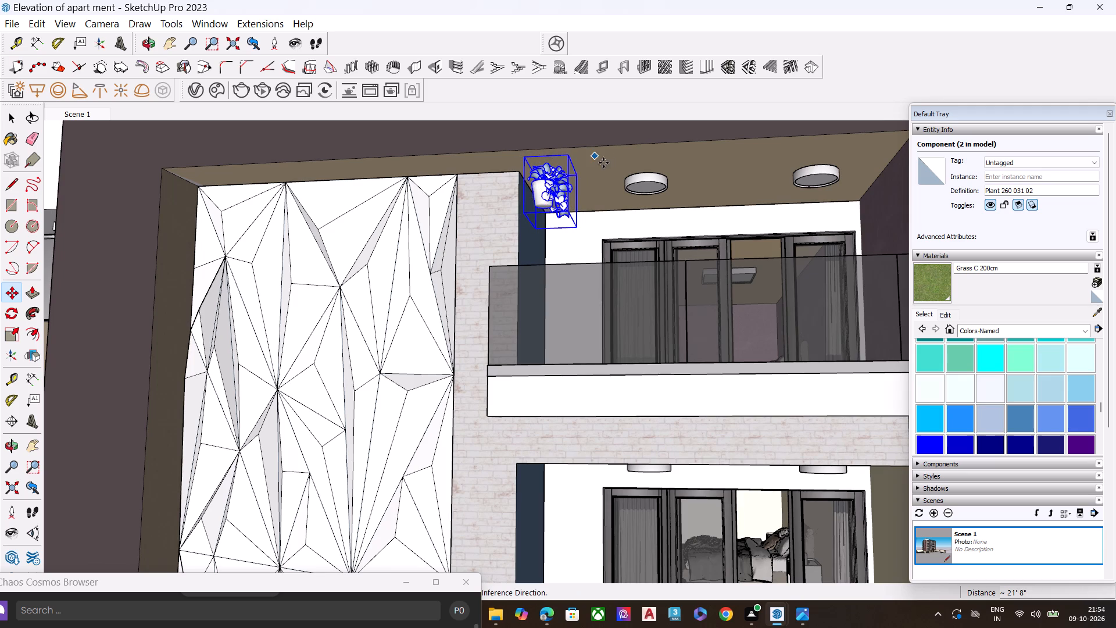
Copy the top balcony's hanging plant about 10' 3 1/2" along the ceiling to the opposite corner against the dark frame.
click(570, 156)
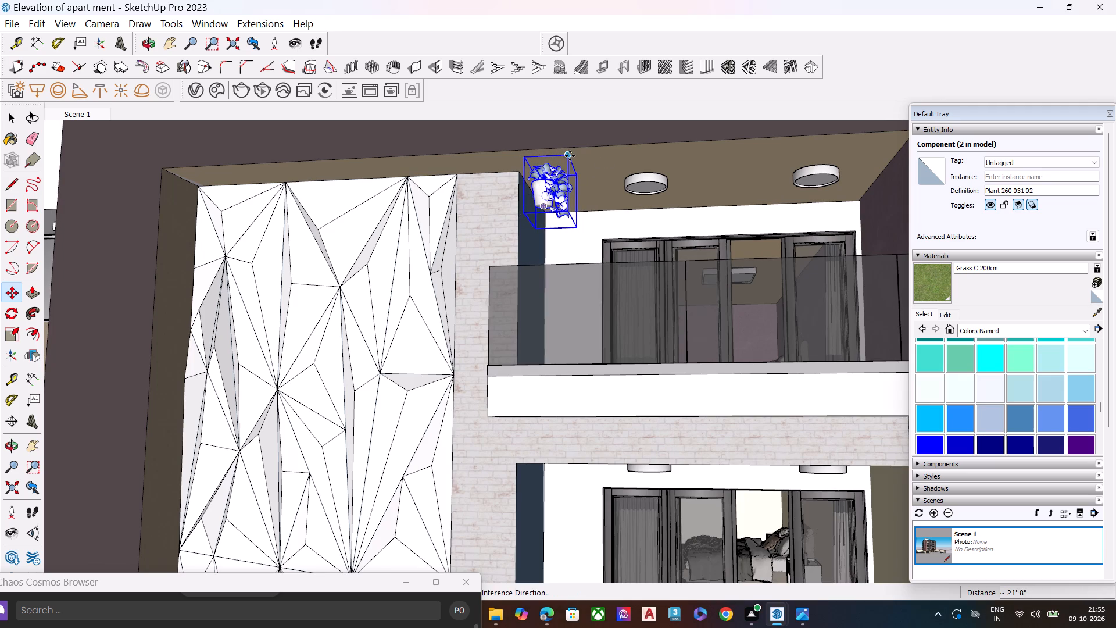
scroll(528, 194, down, 8)
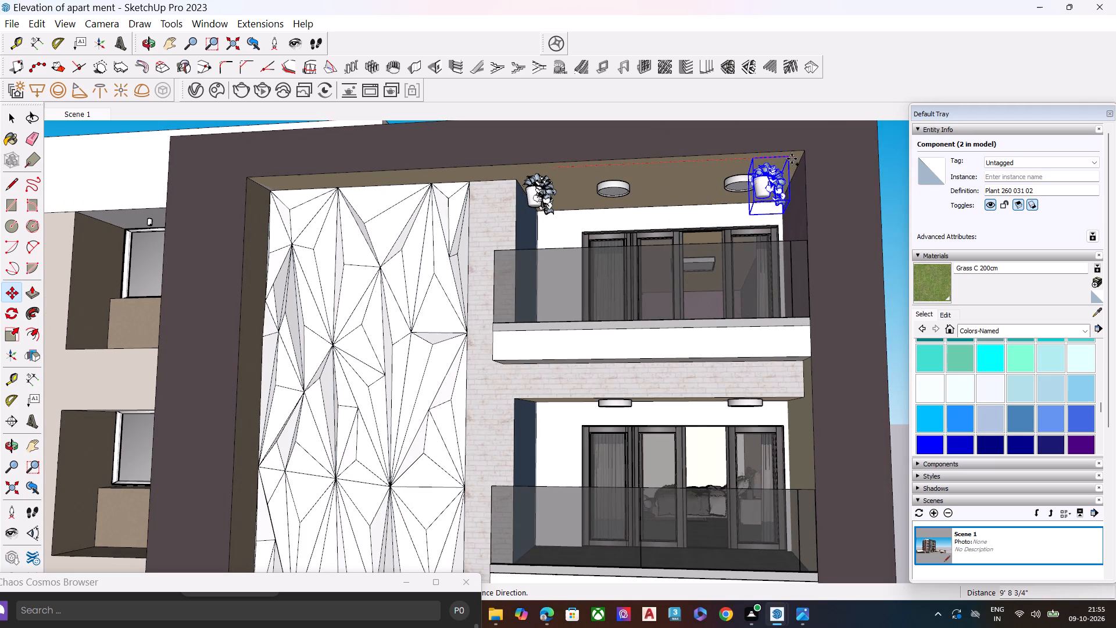
click(802, 160)
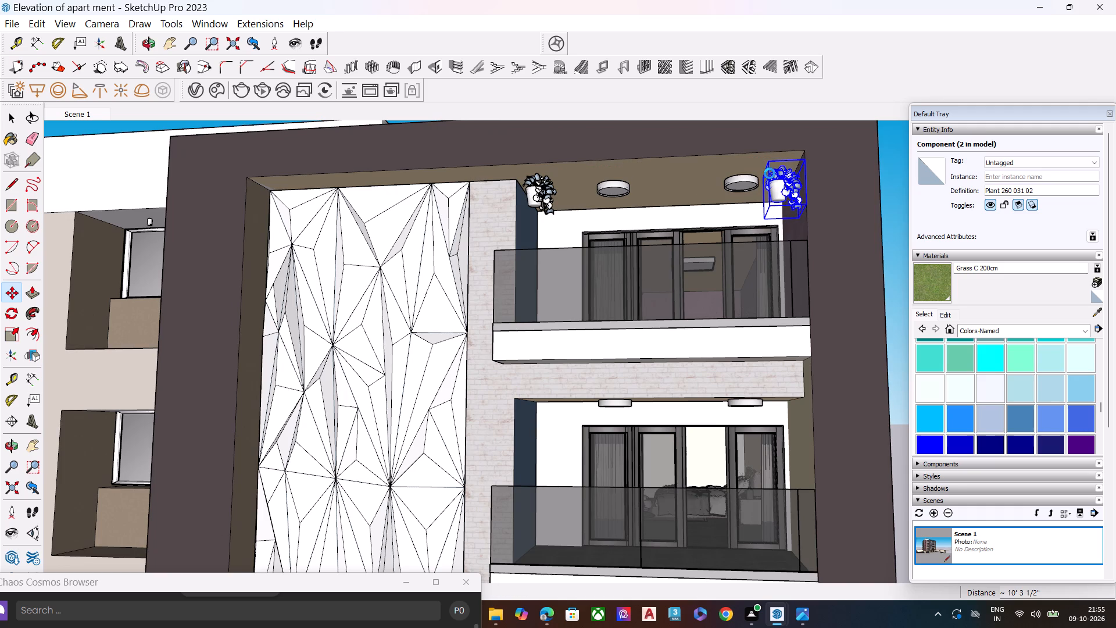
scroll(772, 175, up, 1)
key(space)
Copy the top balcony's hanging plant beside the dark frame about 9' 10 3/4" down to the ceiling of the balcony below.
scroll(531, 203, down, 5)
scroll(561, 285, down, 6)
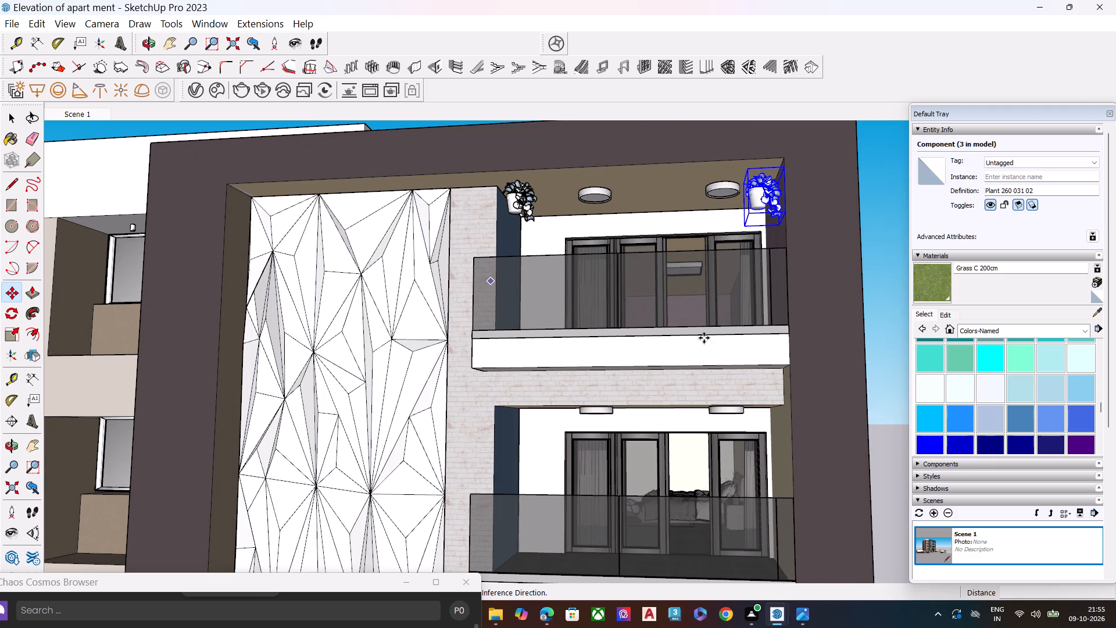
scroll(752, 190, up, 6)
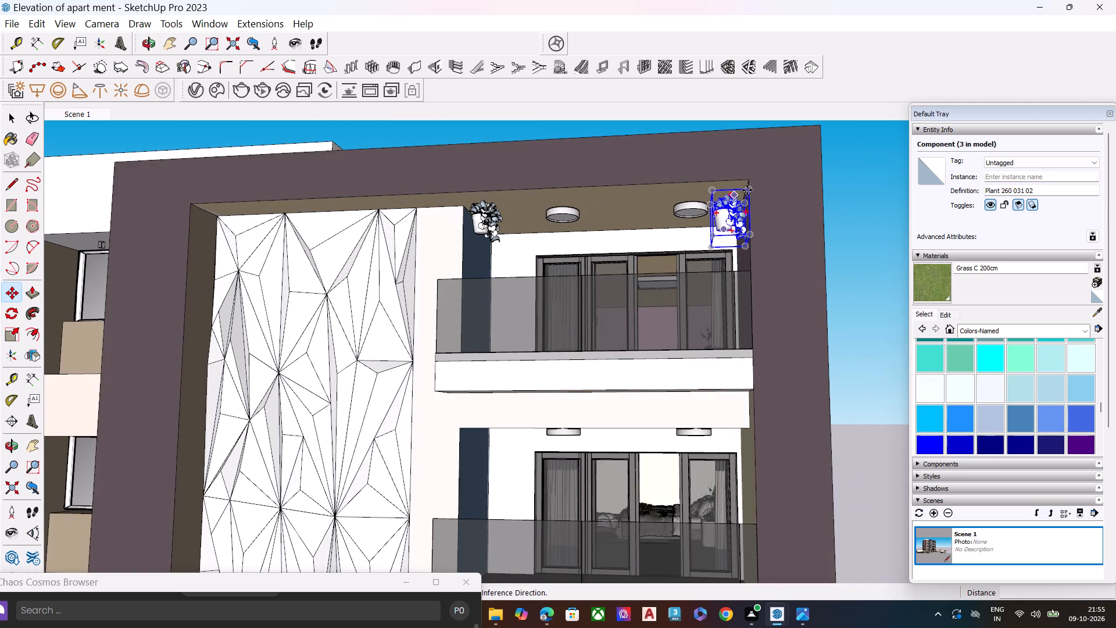
click(747, 190)
scroll(530, 247, down, 6)
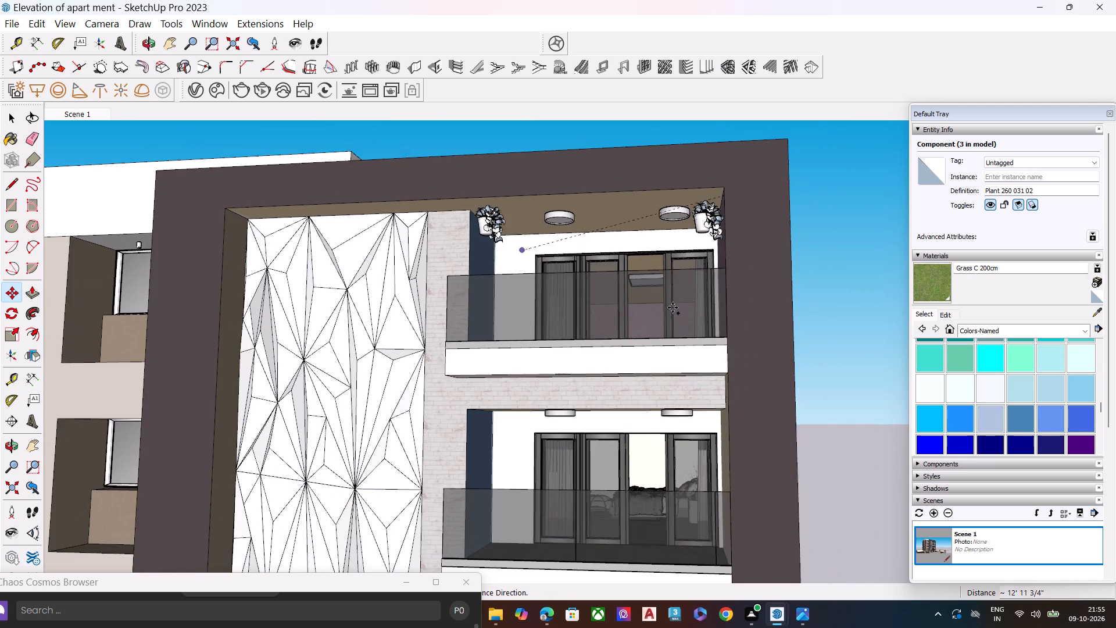
scroll(729, 294, down, 9)
middle_drag(650, 437, 680, 407)
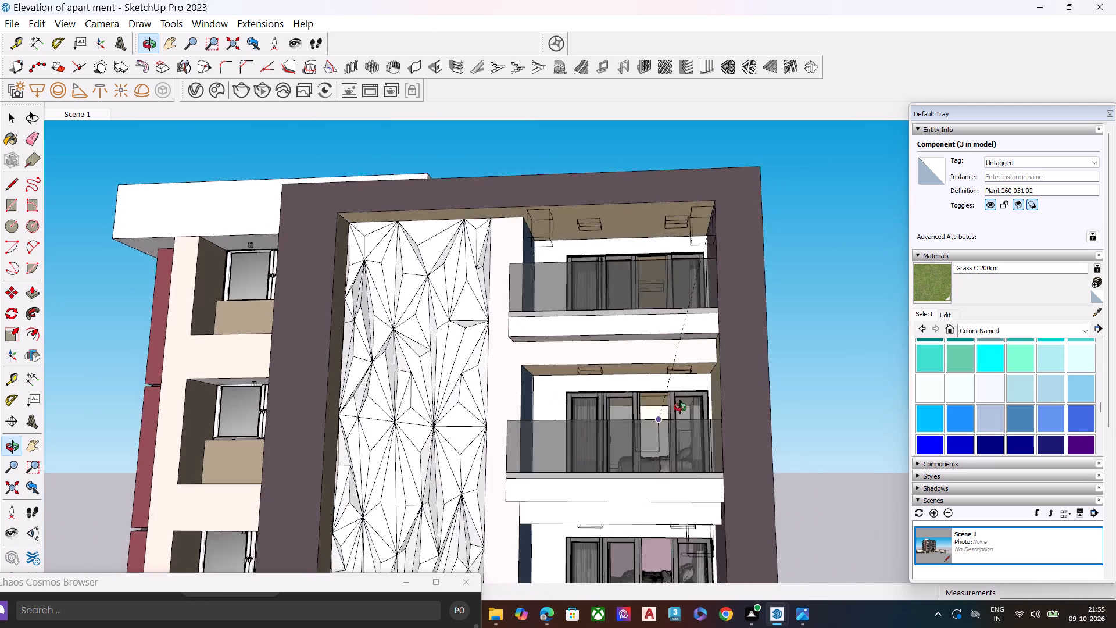
middle_drag(680, 407, 688, 401)
middle_click(688, 401)
scroll(735, 365, up, 13)
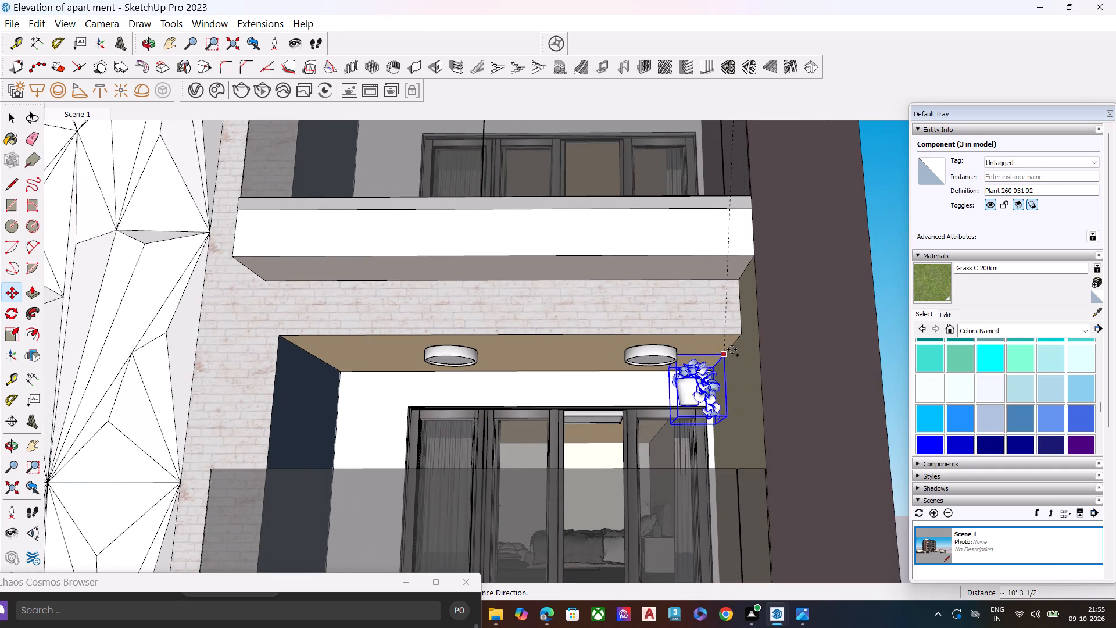
click(733, 347)
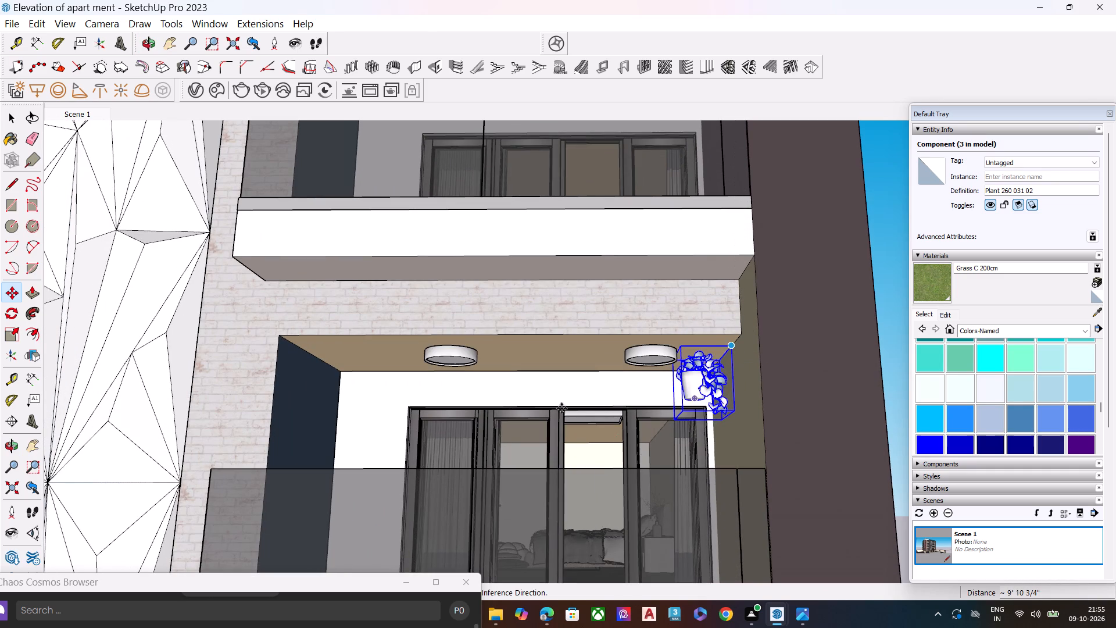
Copy that hanging plant about 18' 2 1/2" down to the lowest balcony's ceiling, at the outer corner beside the orange-brown side wall.
scroll(560, 356, down, 6)
scroll(664, 251, down, 5)
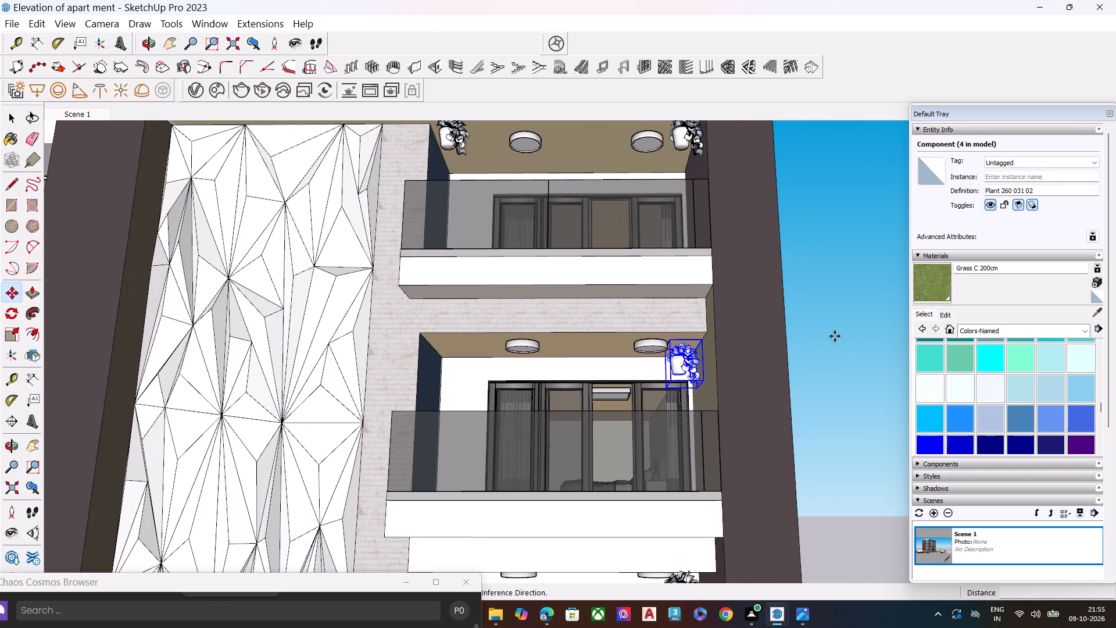
click(700, 341)
scroll(583, 342, down, 6)
scroll(703, 308, down, 2)
scroll(703, 308, up, 1)
scroll(703, 308, down, 3)
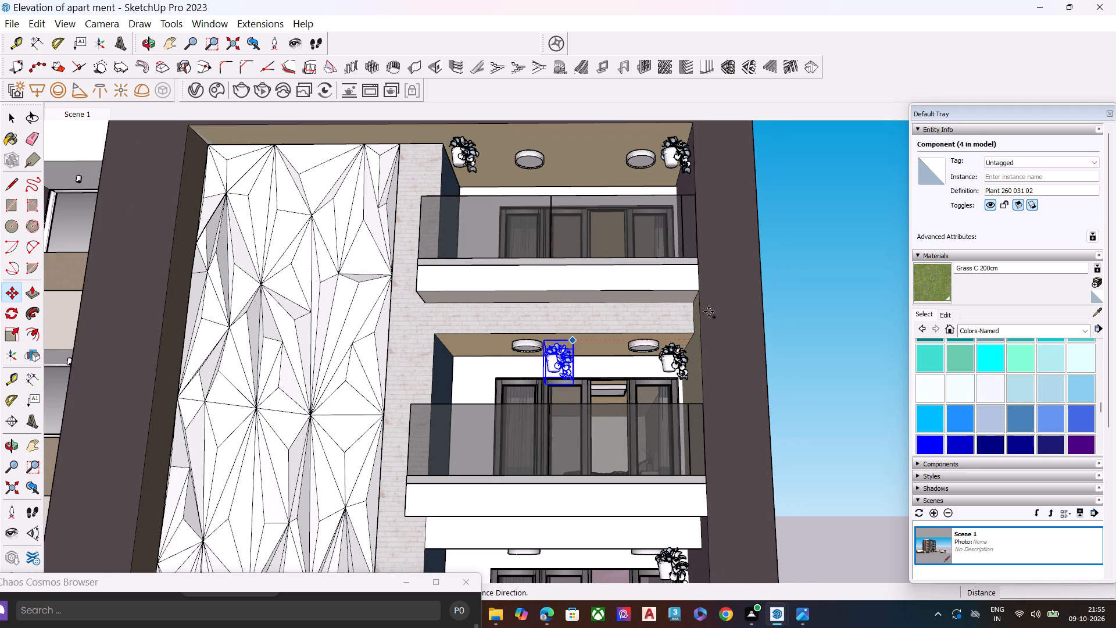
scroll(709, 312, down, 9)
scroll(620, 339, down, 4)
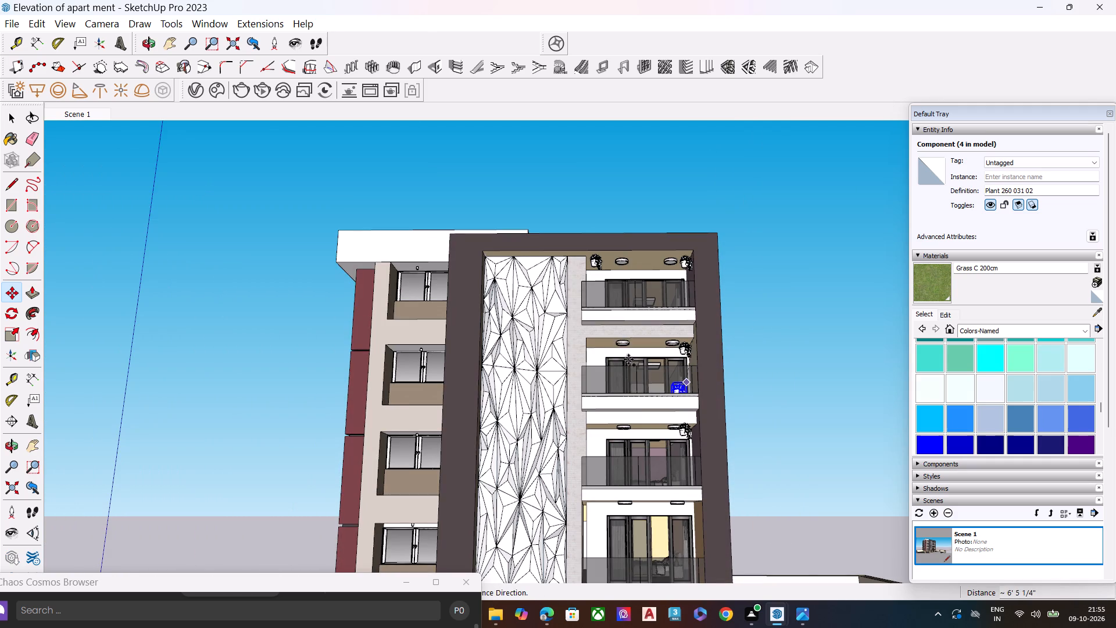
scroll(628, 359, down, 2)
scroll(627, 511, up, 11)
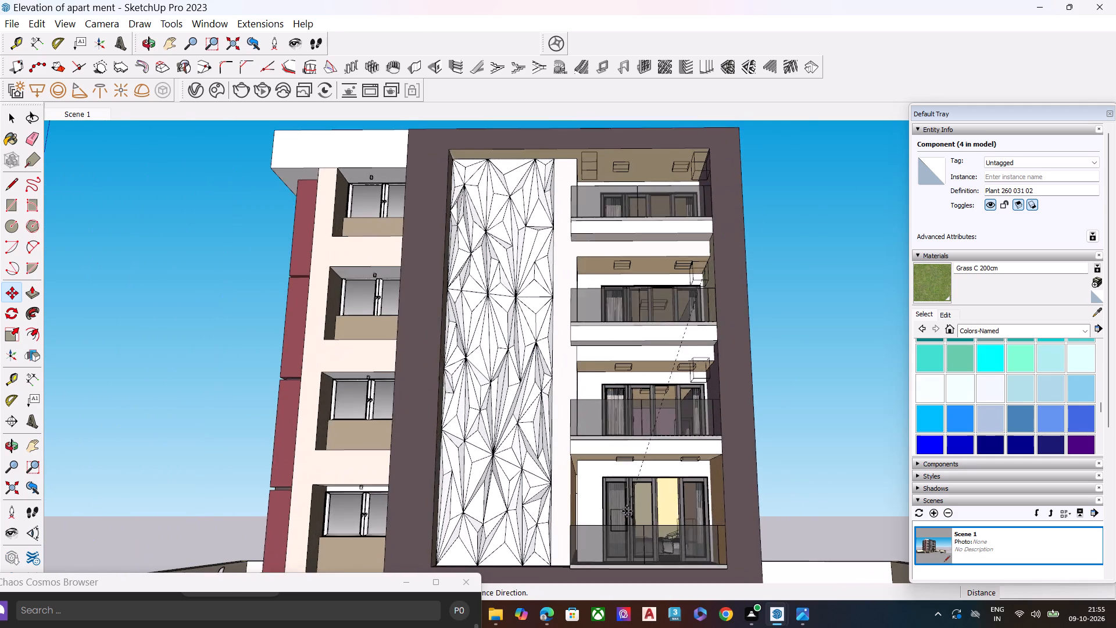
middle_drag(707, 500, 775, 481)
scroll(777, 477, up, 7)
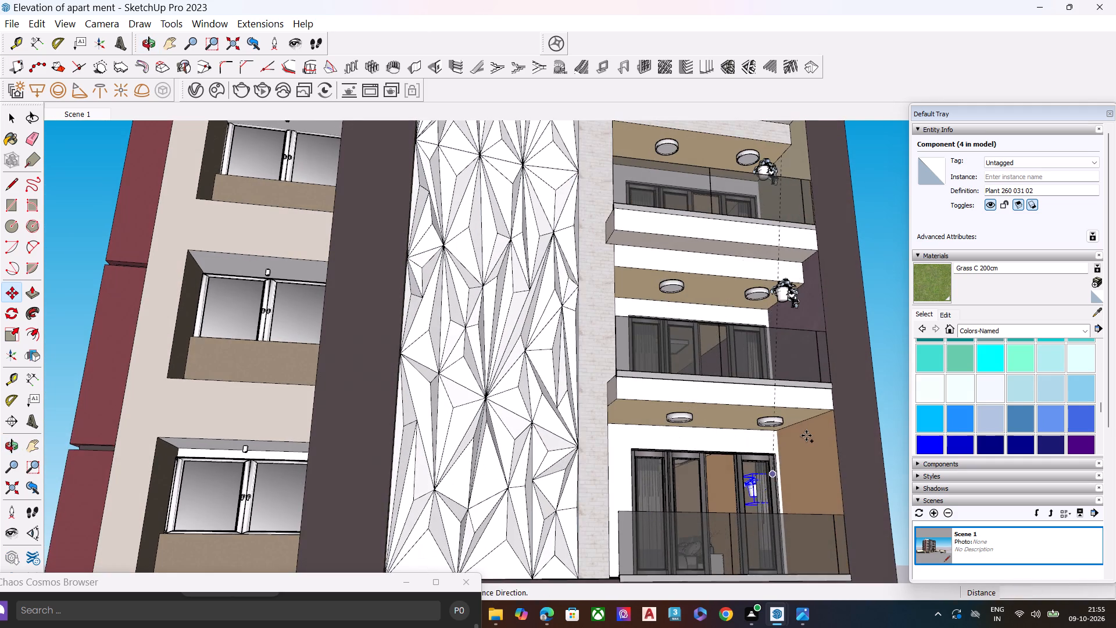
scroll(822, 426, up, 4)
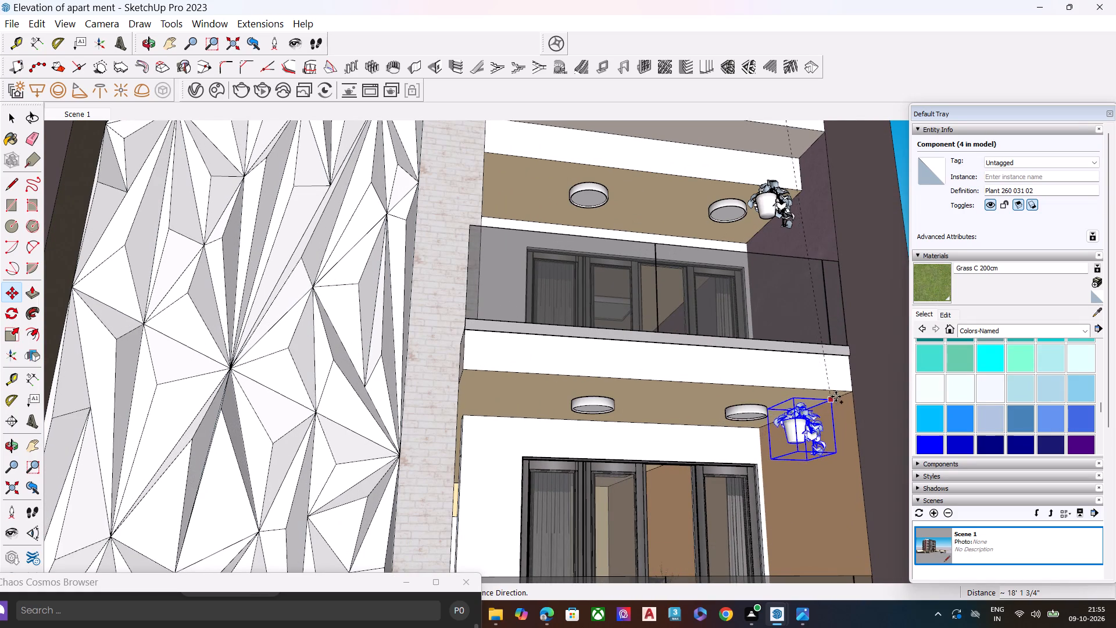
click(837, 395)
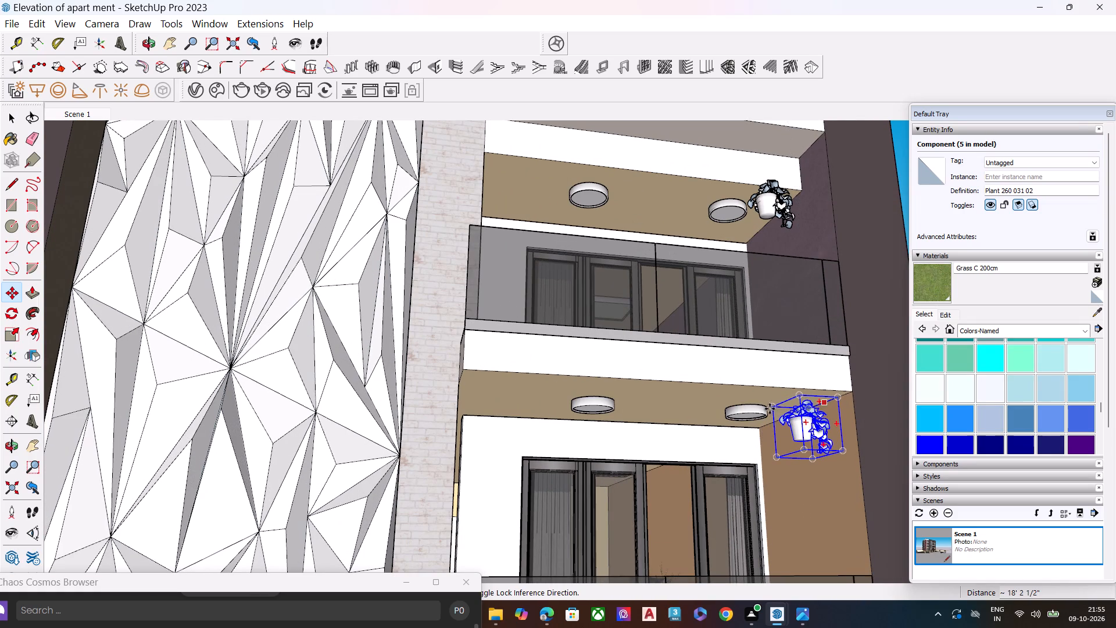
Copy the lowest balcony's hanging plant about 10' 6 3/4" along the ceiling's outer edge to the opposite corner near the brick pier.
key(space)
scroll(590, 346, down, 8)
scroll(750, 394, up, 6)
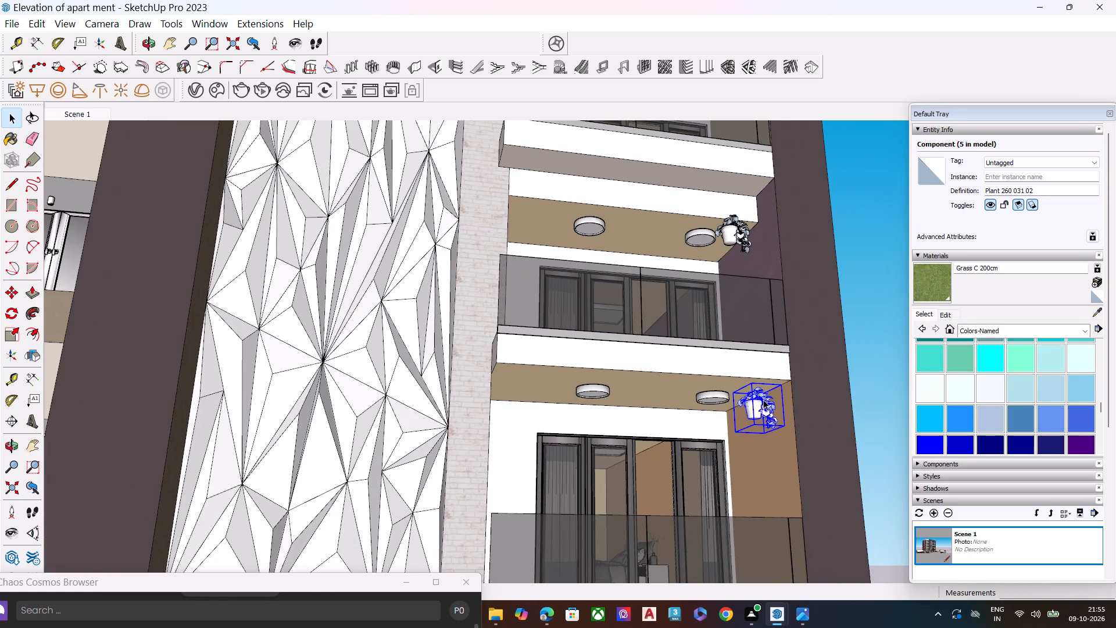
scroll(763, 399, up, 6)
key(m)
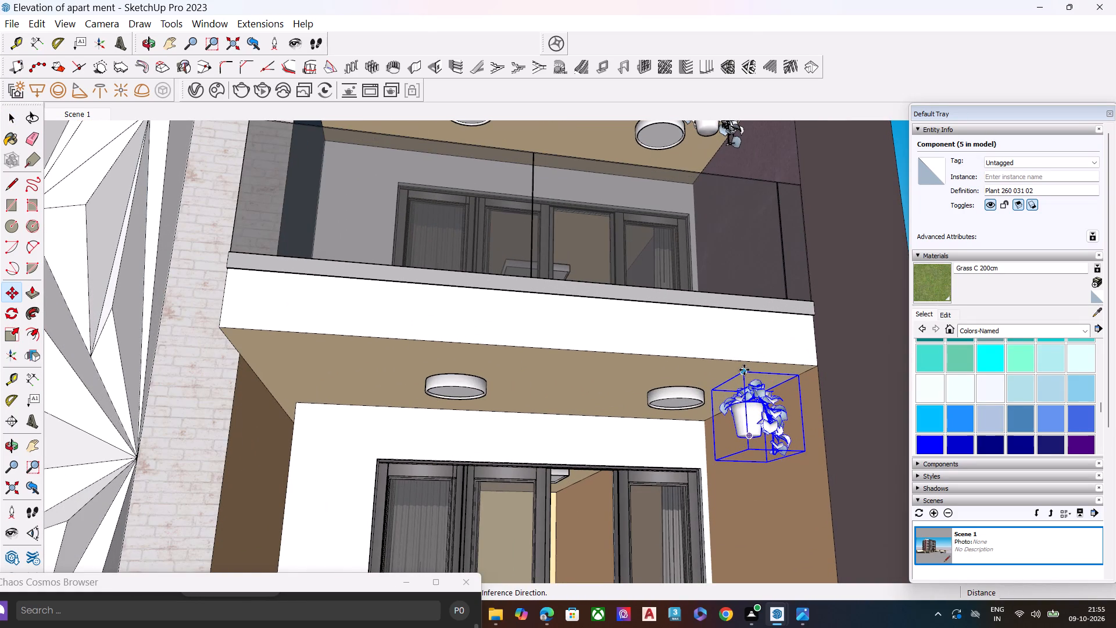
click(744, 370)
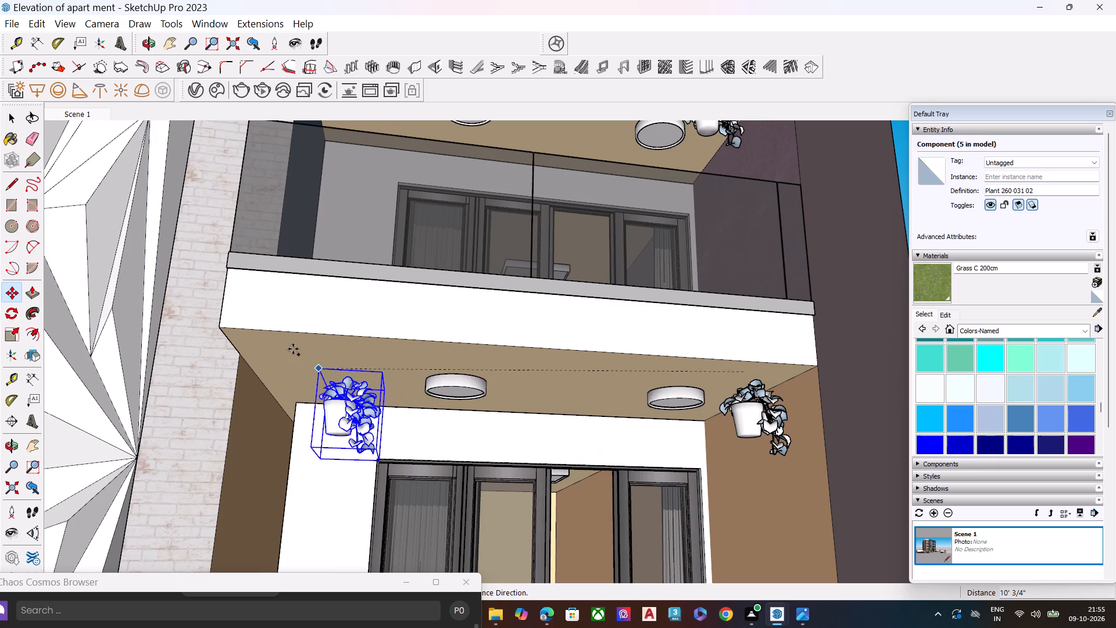
click(264, 341)
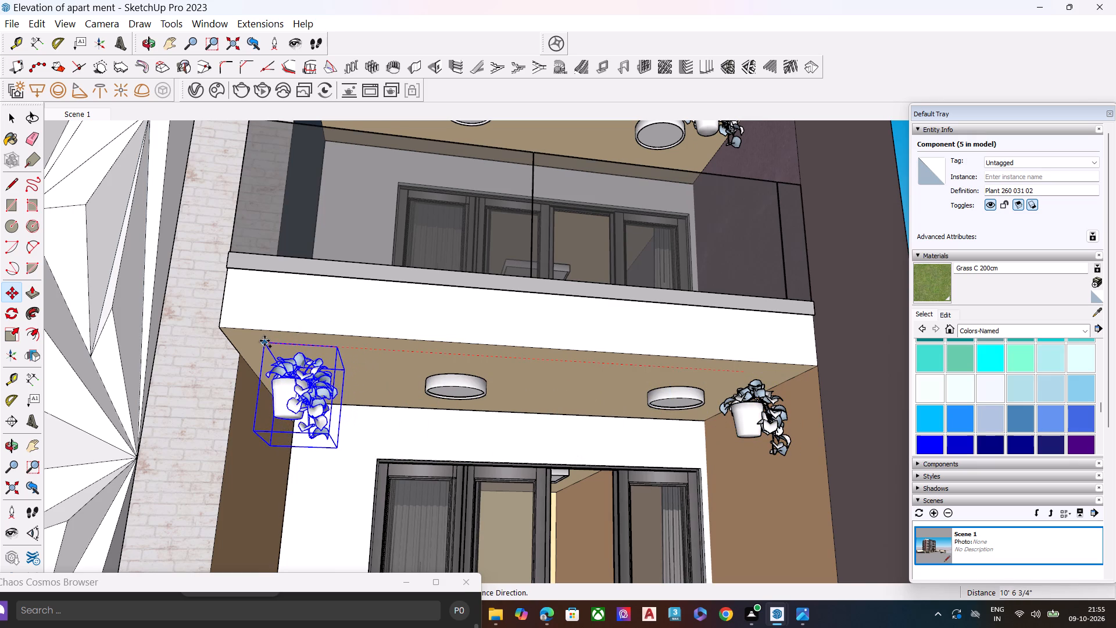
scroll(542, 344, down, 7)
middle_drag(792, 322, 807, 395)
key(space)
scroll(504, 269, down, 17)
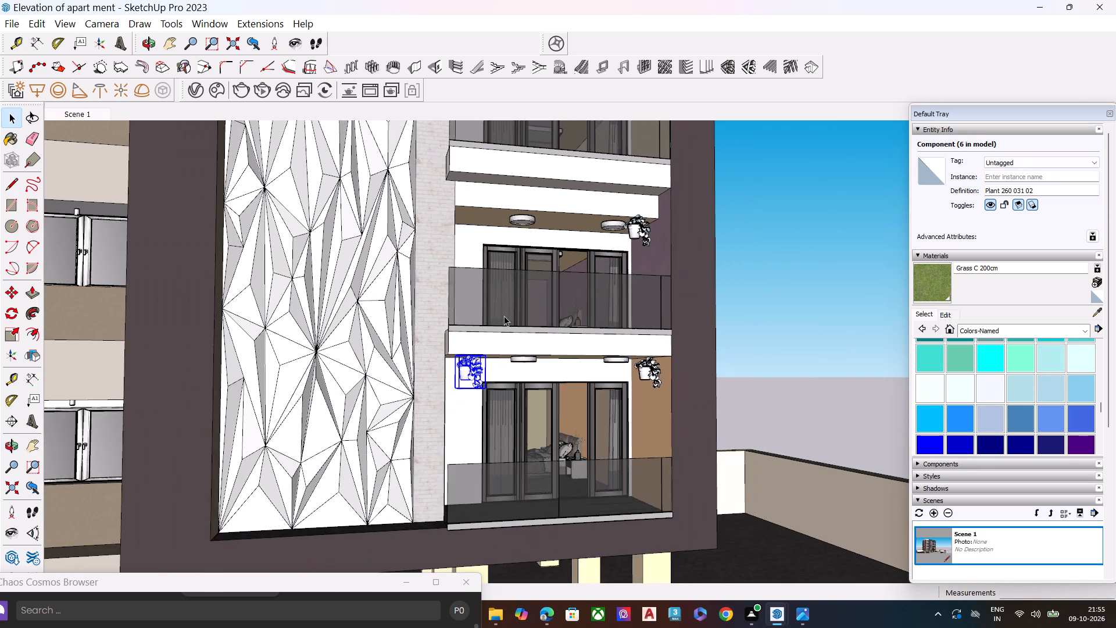
middle_drag(471, 331, 496, 361)
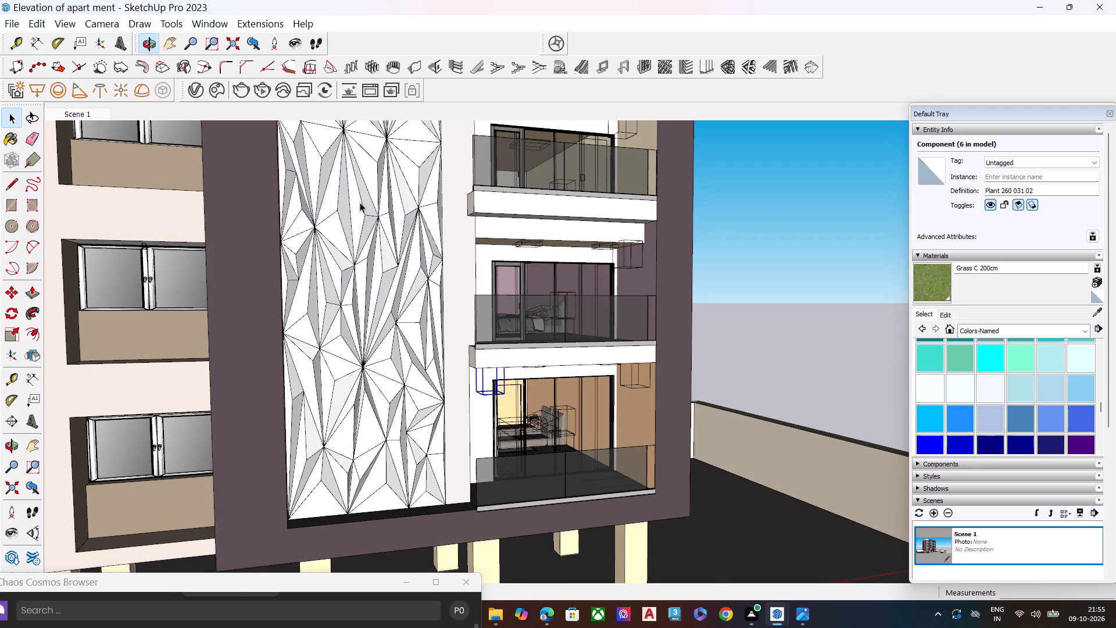
key(Escape)
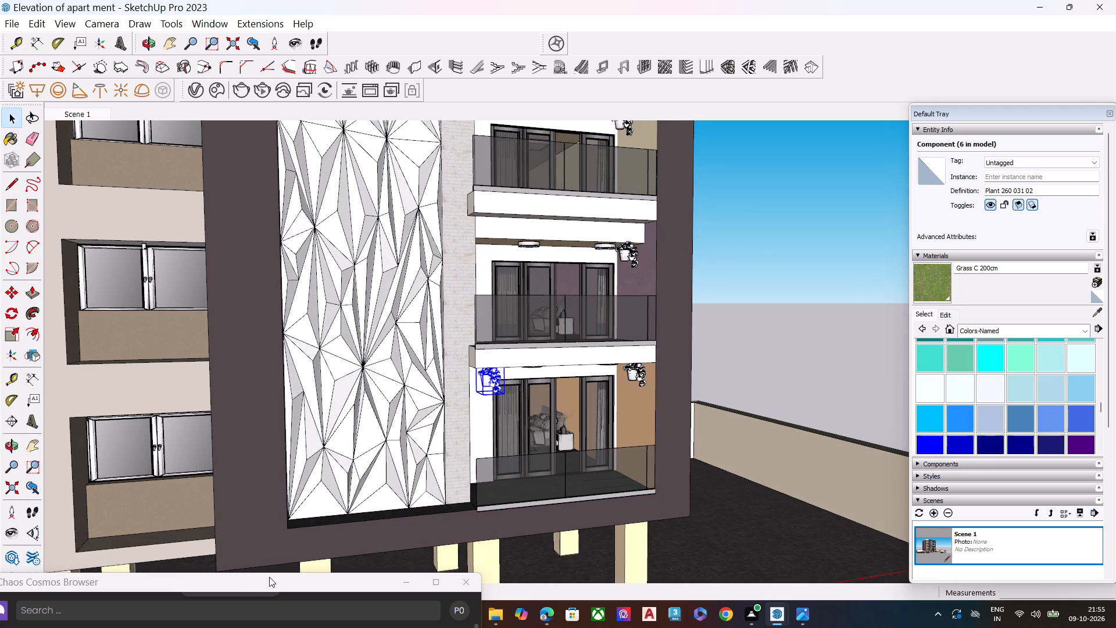
Search the Chaos Cosmos library for "plants" and import the Potted Plant 15 asset into the model.
drag(270, 585, 389, 57)
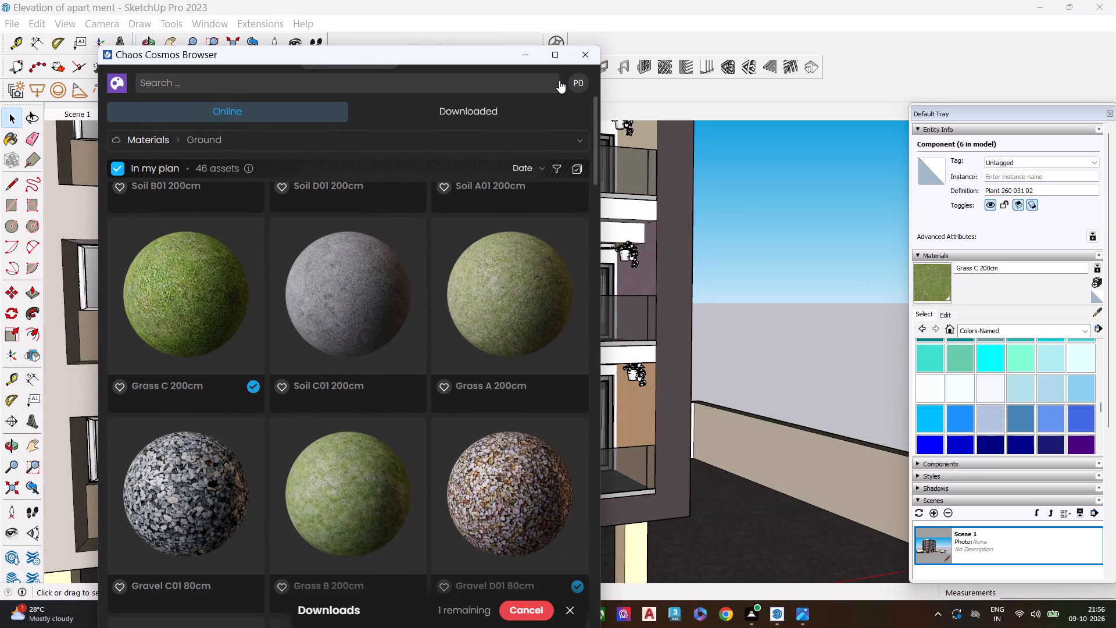
click(542, 84)
text(PLAN)
text(TS)
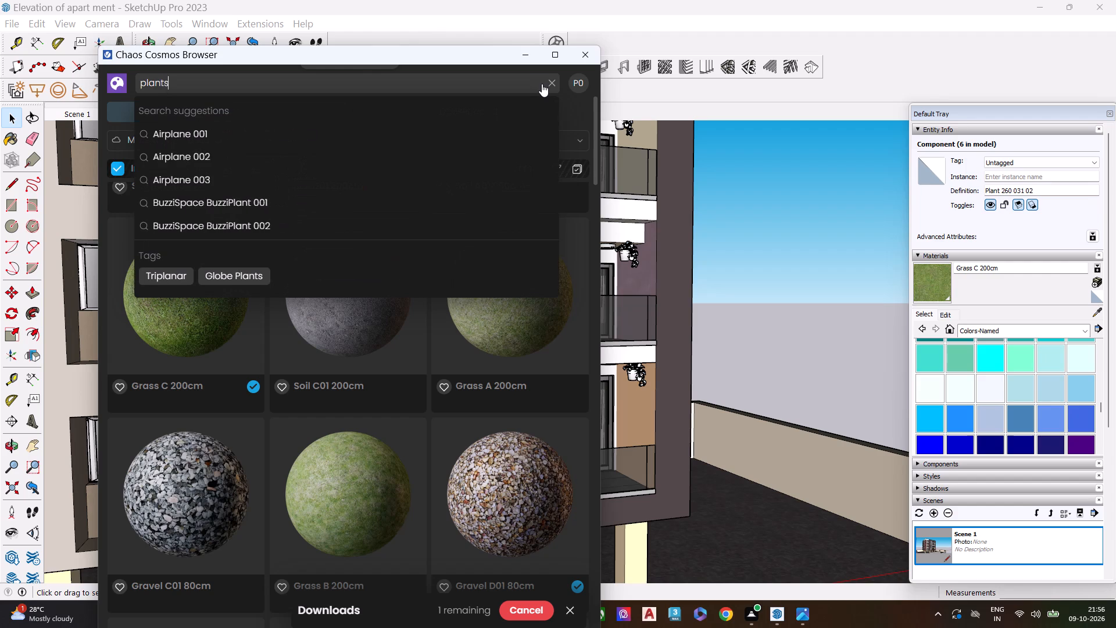
key(Return)
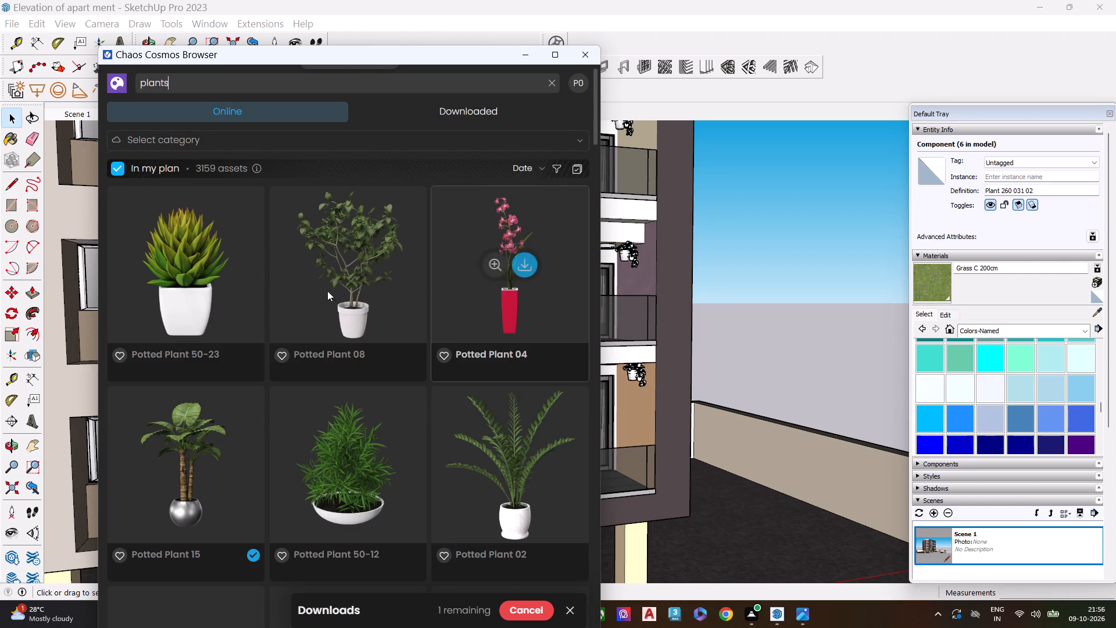
scroll(282, 294, down, 5)
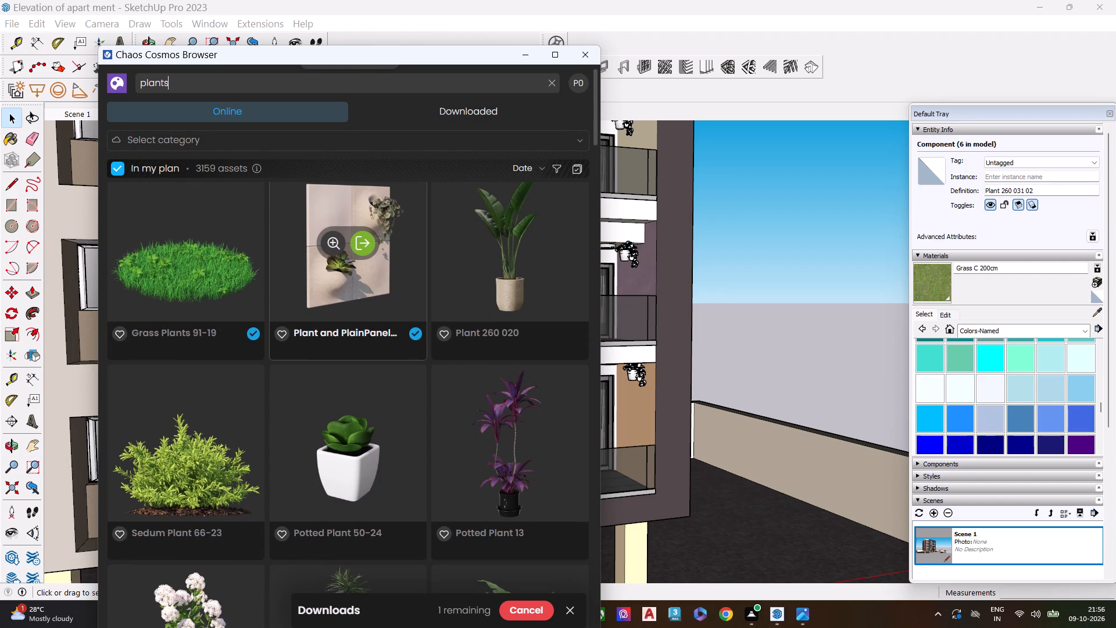
scroll(434, 362, down, 3)
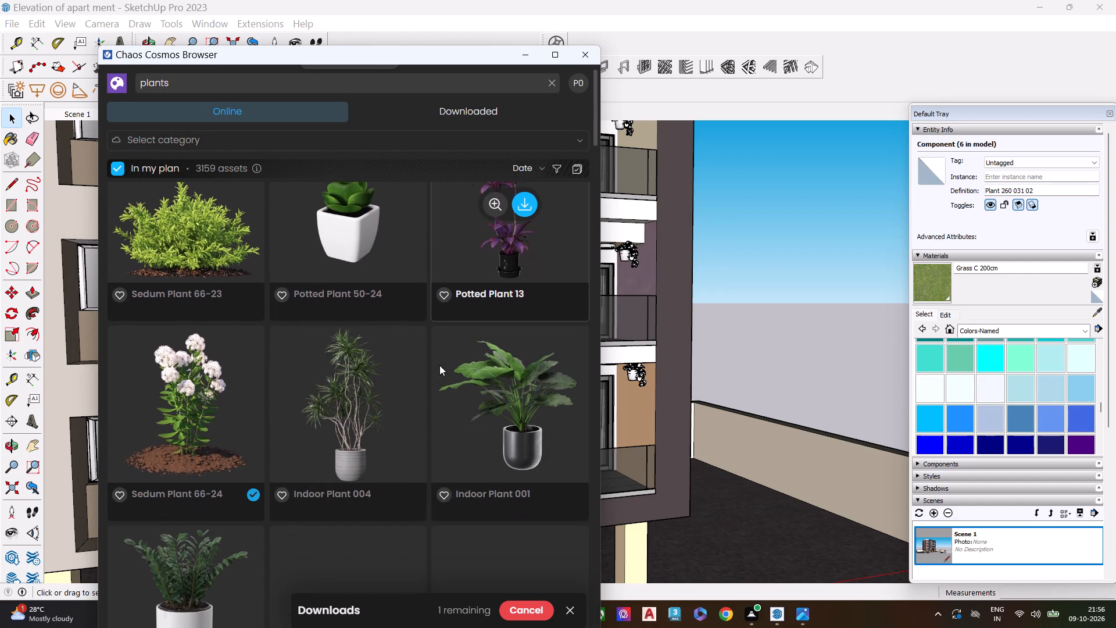
scroll(325, 387, down, 3)
scroll(319, 392, up, 6)
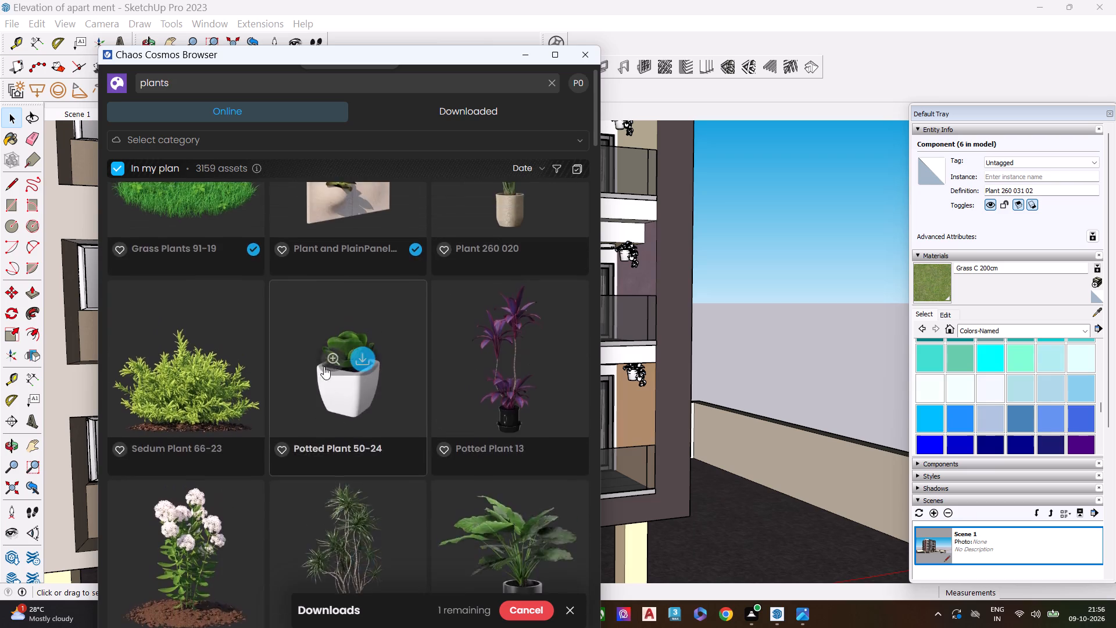
scroll(324, 366, up, 7)
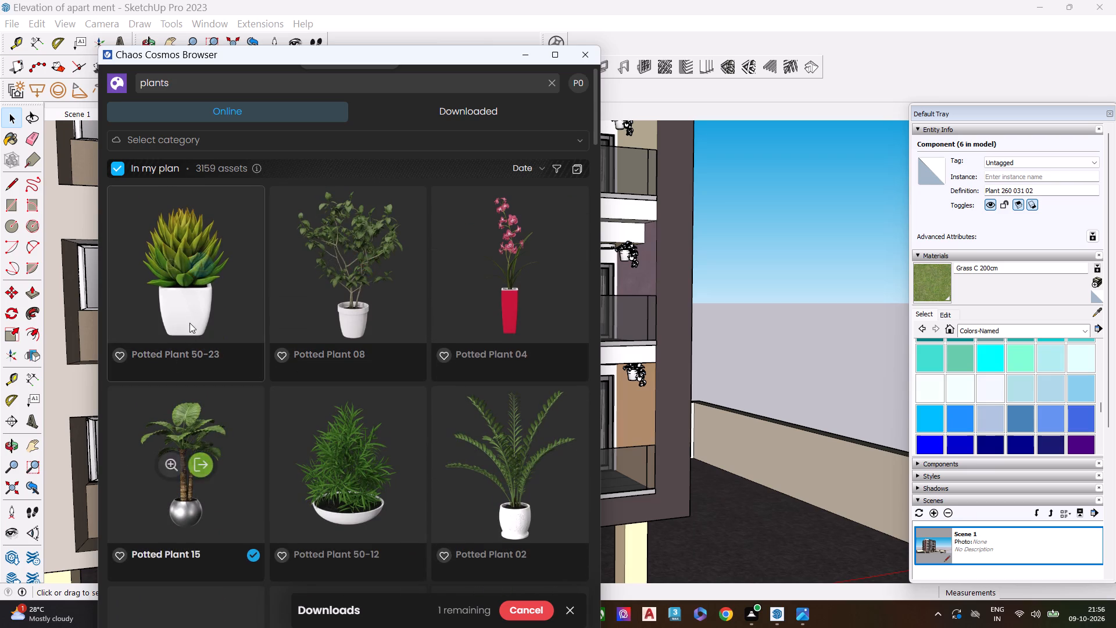
scroll(455, 323, down, 4)
scroll(456, 329, up, 2)
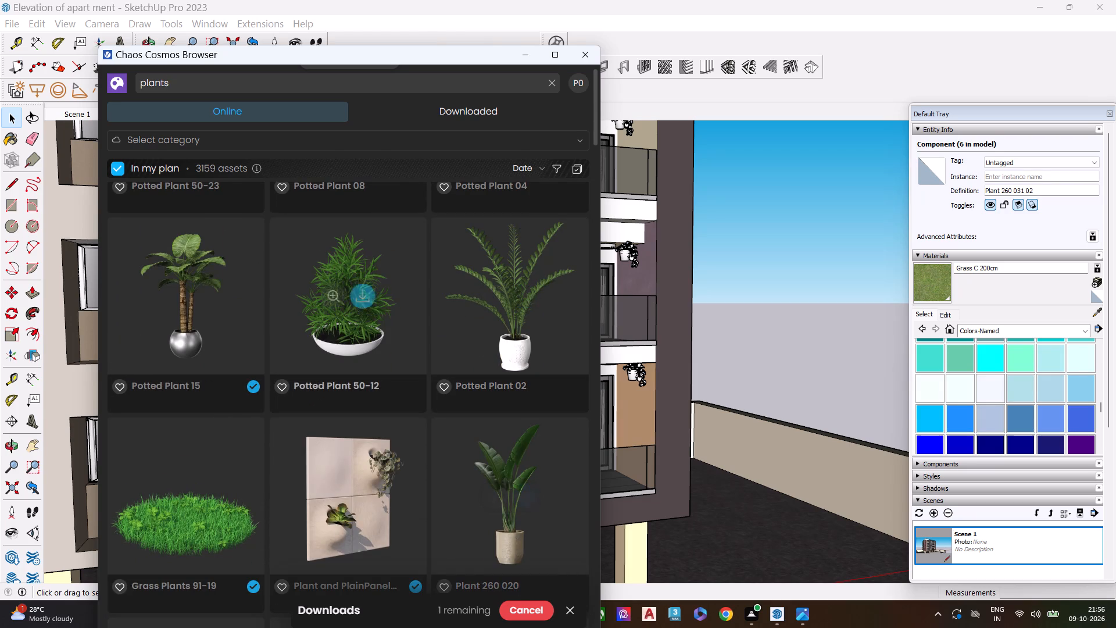
click(201, 294)
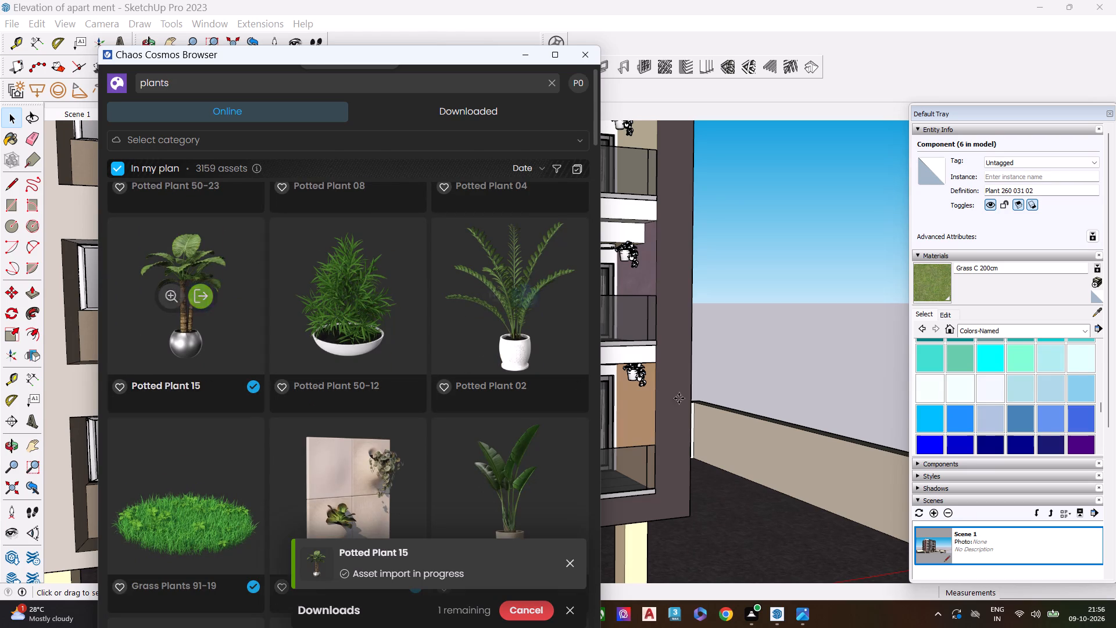
Place Potted Plant 15 on the top balcony's ledge, at the outer corner beside the brick pier.
scroll(465, 372, down, 9)
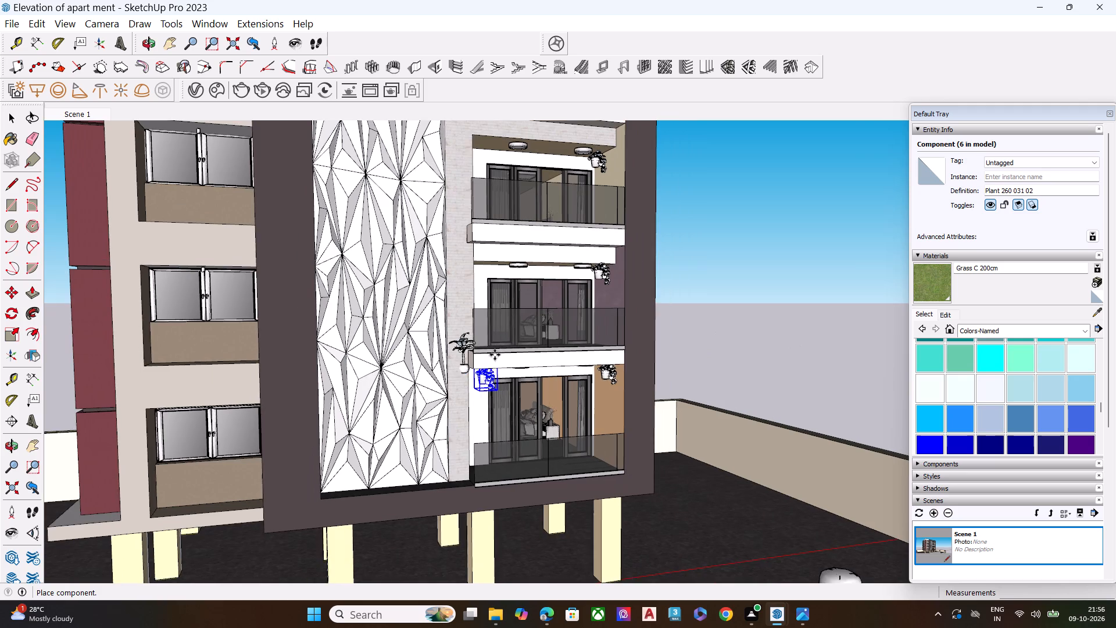
scroll(495, 355, down, 4)
scroll(559, 367, down, 5)
middle_drag(500, 217, 536, 281)
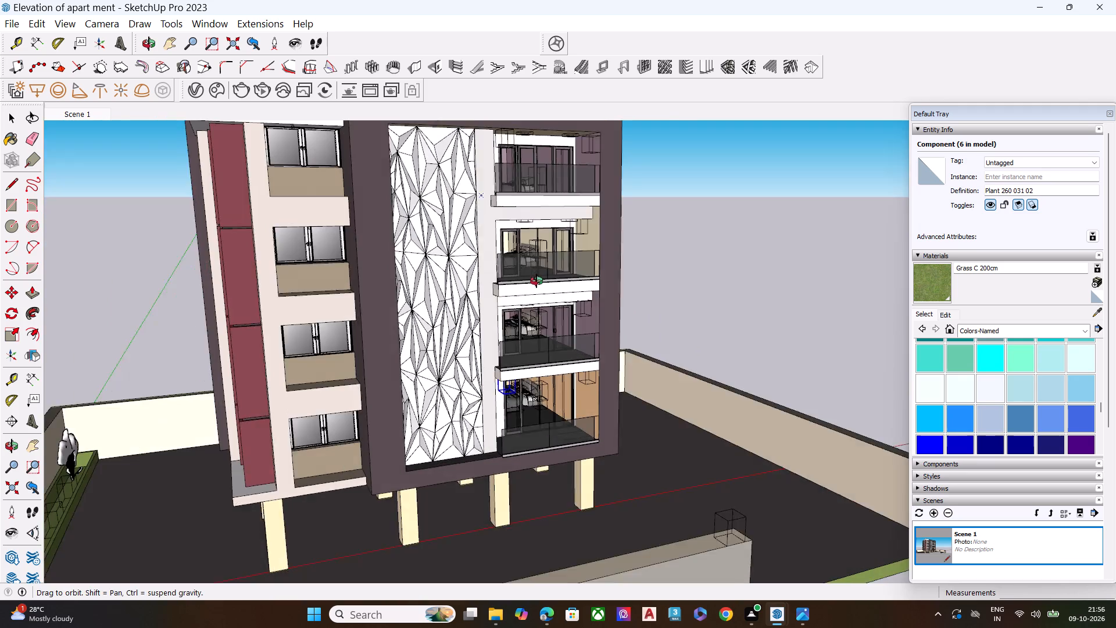
middle_drag(536, 281, 593, 297)
scroll(506, 185, up, 10)
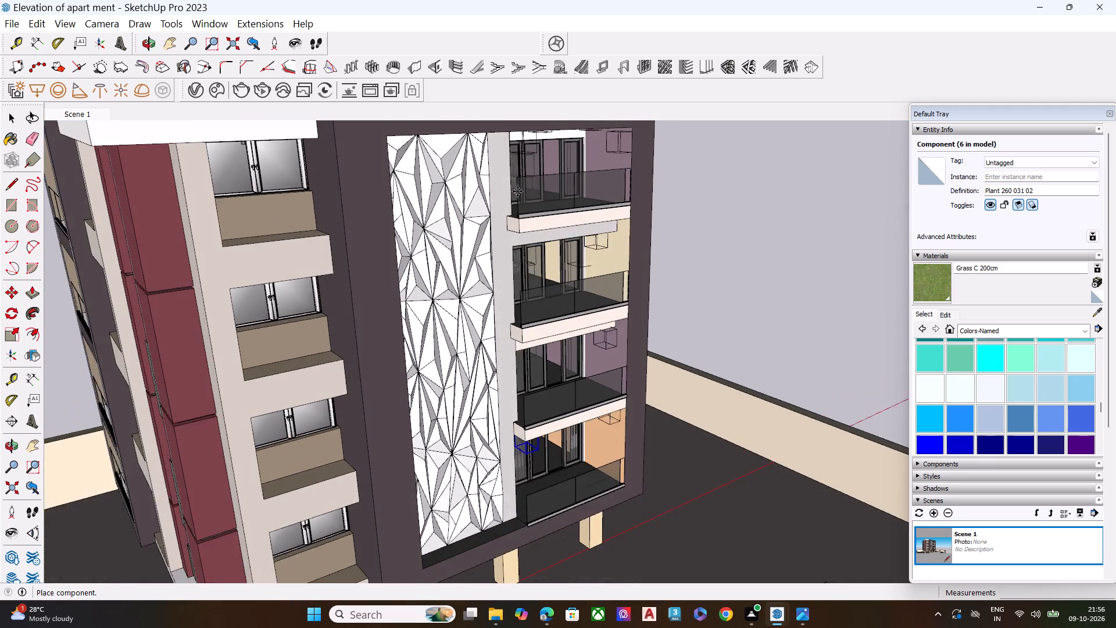
scroll(503, 184, up, 19)
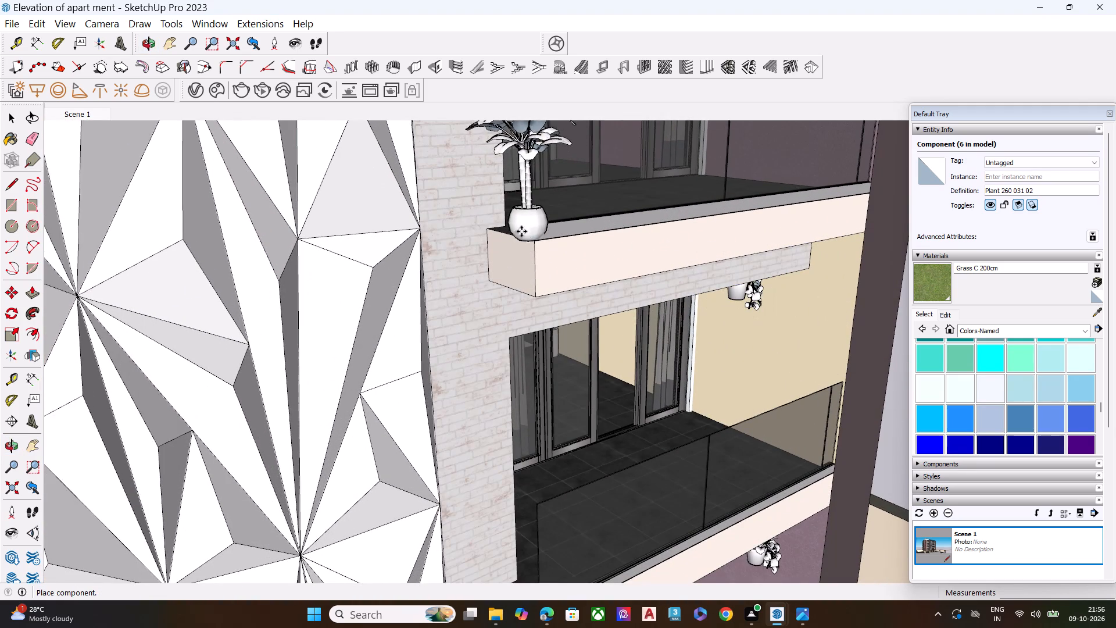
click(520, 229)
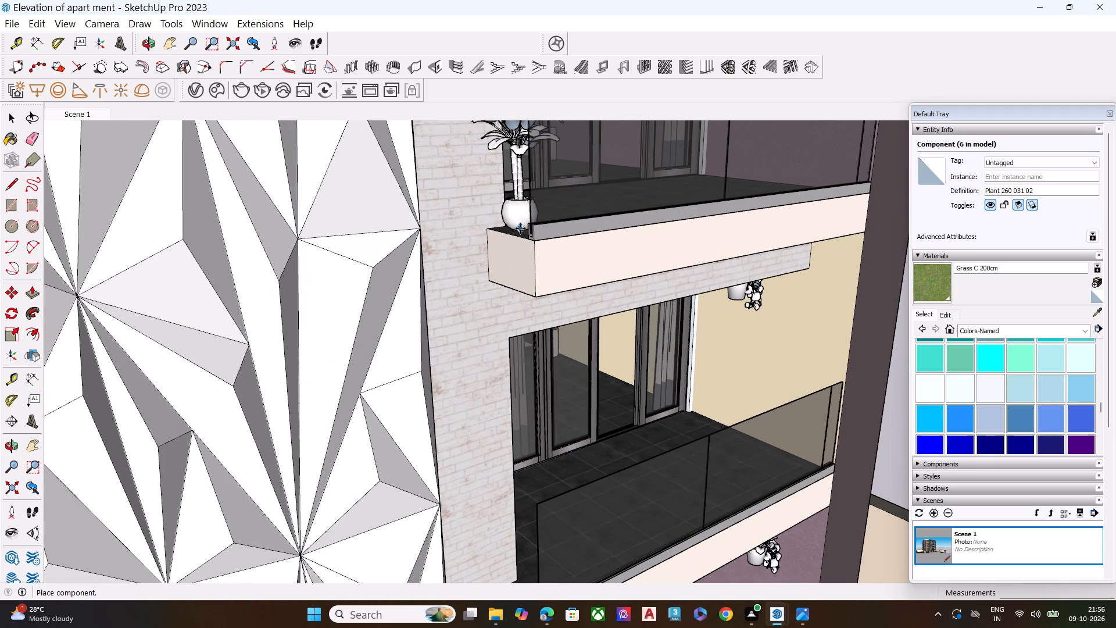
Place another Potted Plant 15 on the second balcony from the top, at the ledge corner beside the brick pier.
scroll(466, 250, down, 7)
middle_drag(575, 356, 541, 347)
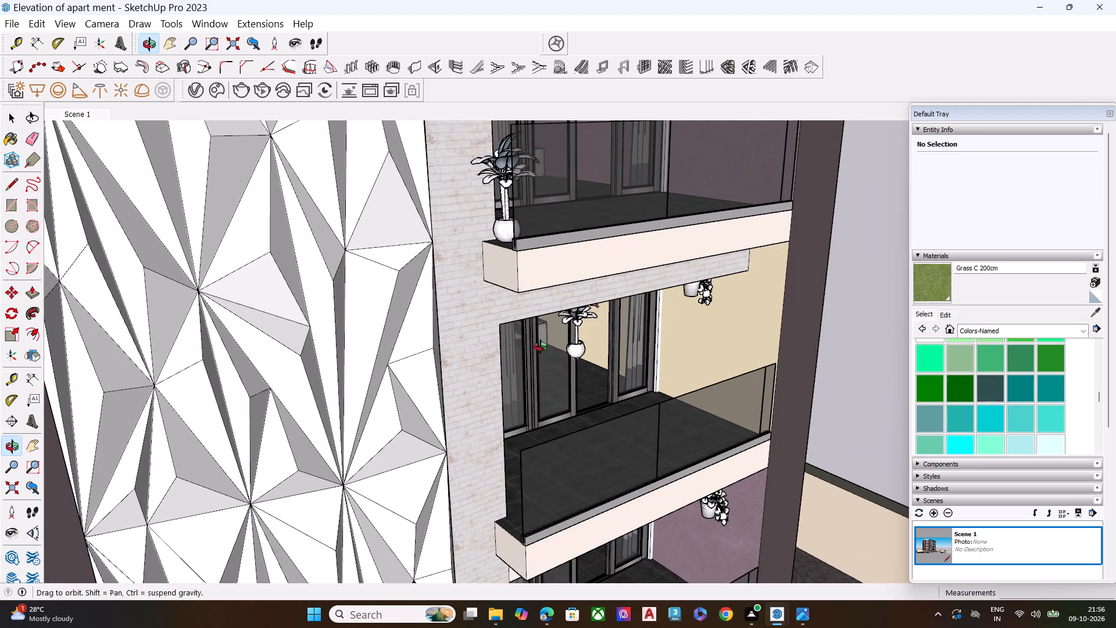
middle_drag(541, 347, 438, 341)
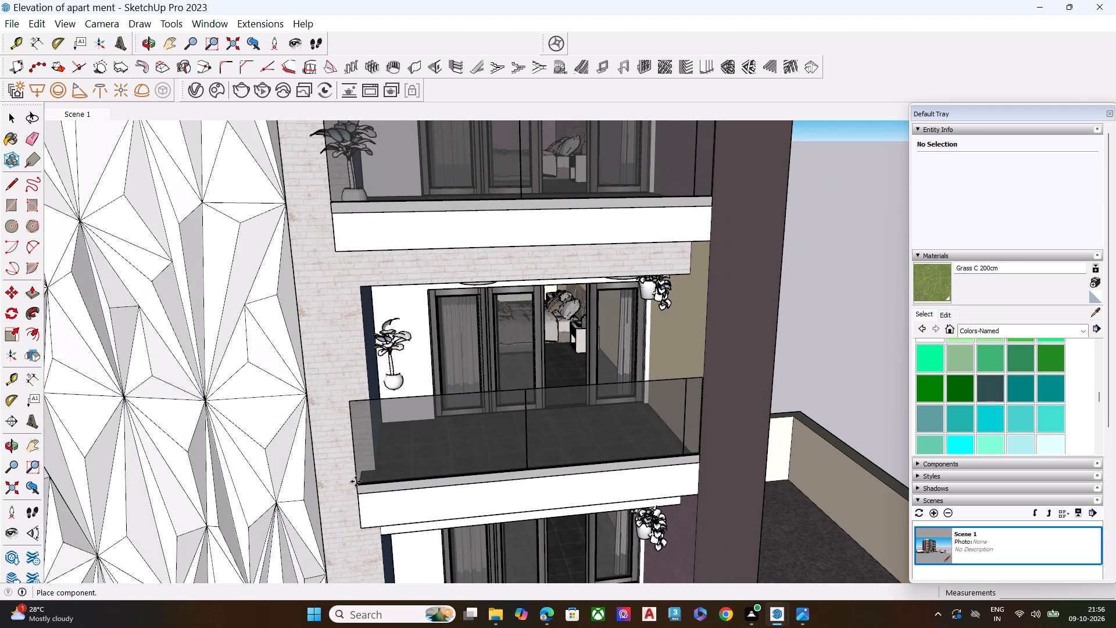
middle_drag(350, 491, 520, 484)
click(518, 513)
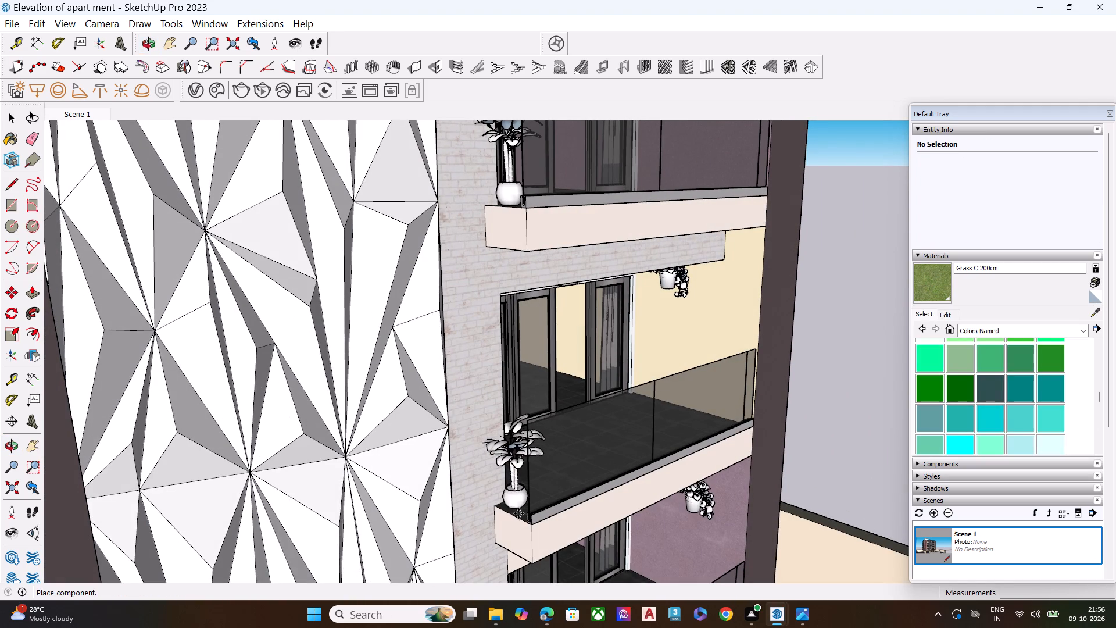
click(523, 511)
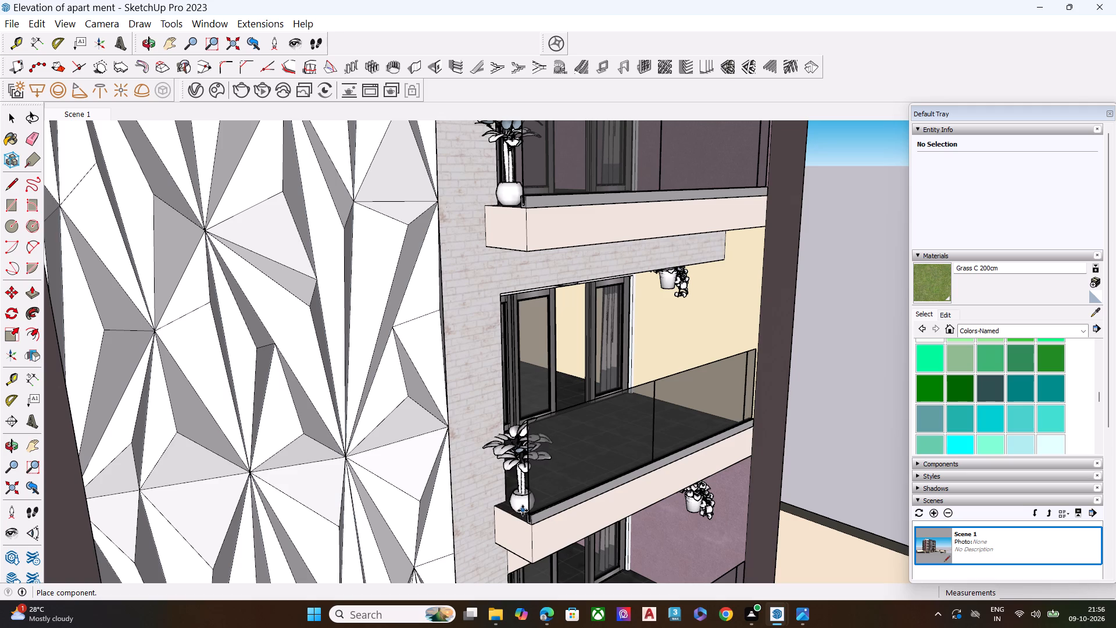
Place a Potted Plant 15 on the balcony just above the lowest one, at the pier-side ledge corner, and end placement.
scroll(423, 480, down, 7)
scroll(463, 347, down, 2)
scroll(463, 347, up, 1)
scroll(463, 347, down, 6)
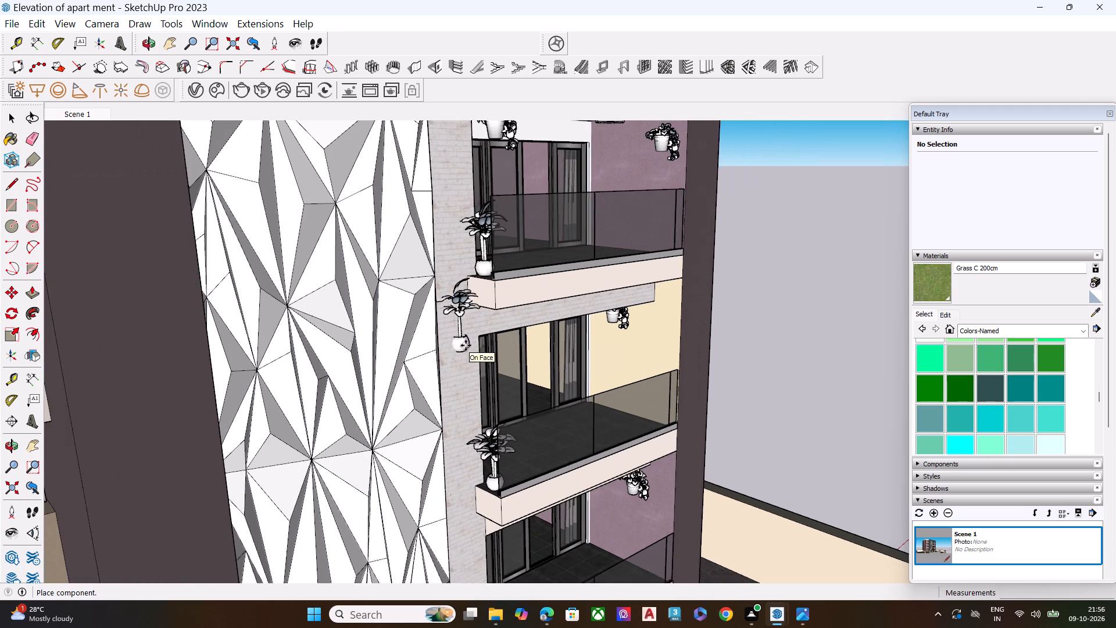
scroll(513, 333, down, 19)
scroll(499, 522, up, 2)
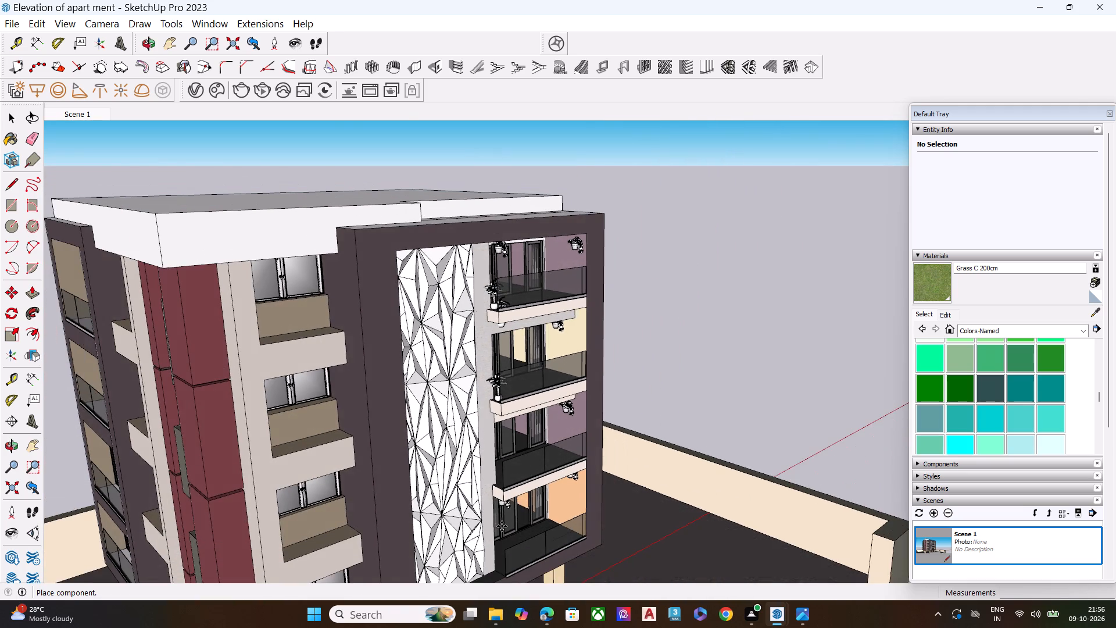
scroll(502, 526, up, 17)
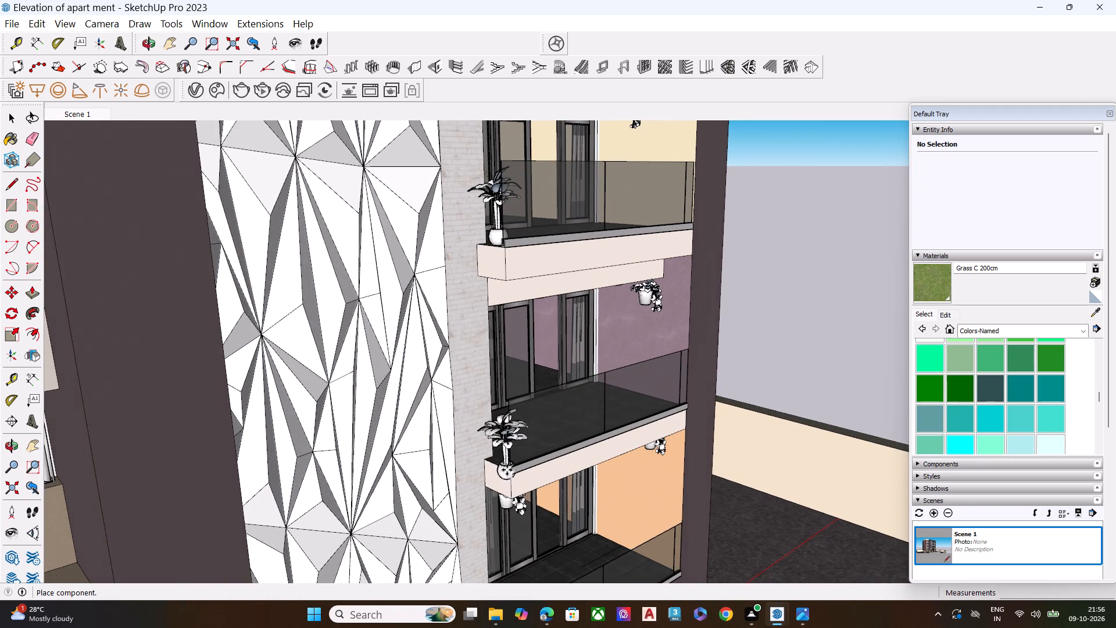
scroll(506, 467, up, 9)
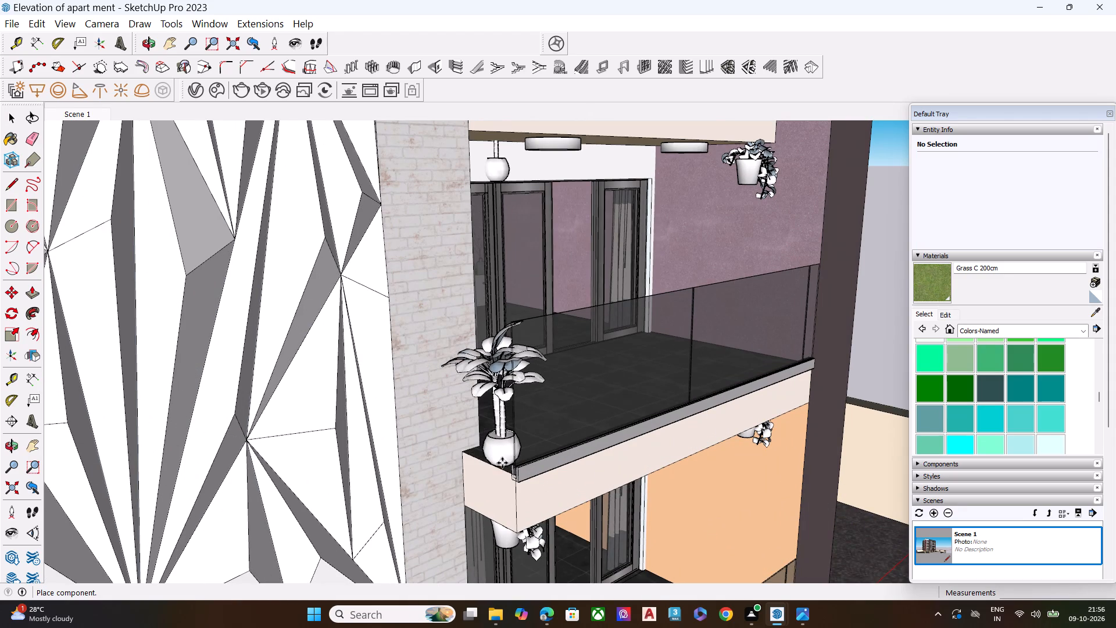
click(504, 460)
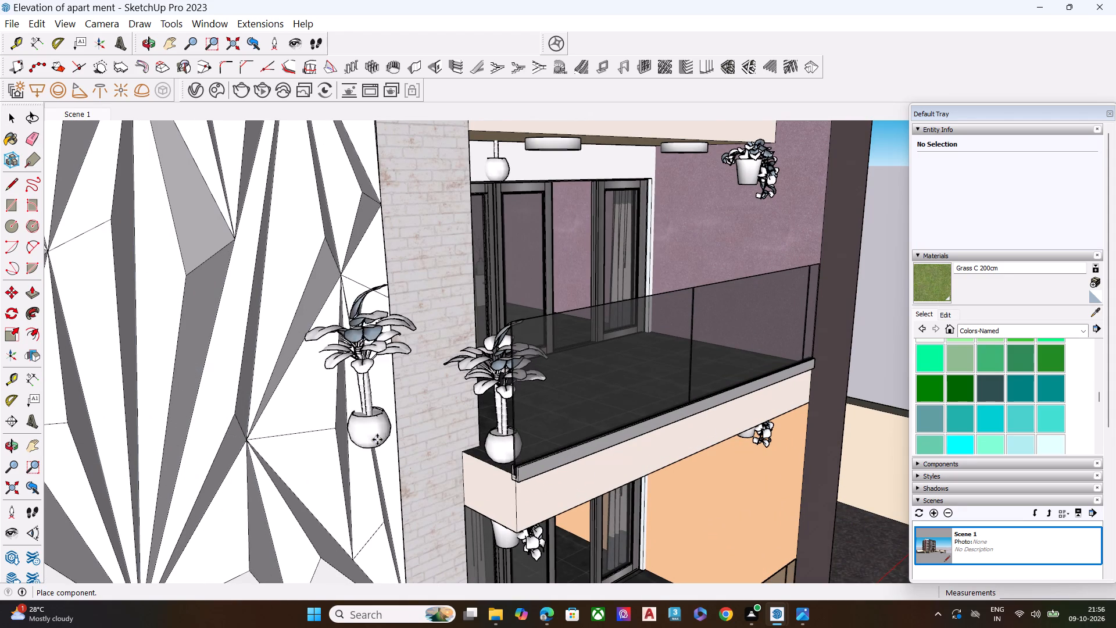
scroll(377, 440, down, 8)
key(Escape)
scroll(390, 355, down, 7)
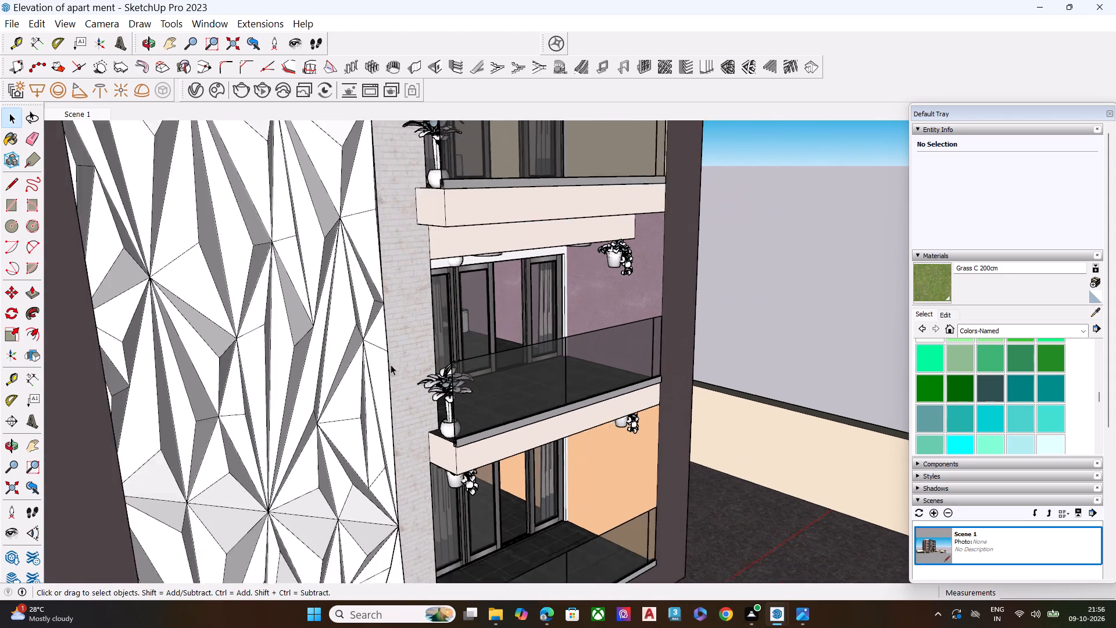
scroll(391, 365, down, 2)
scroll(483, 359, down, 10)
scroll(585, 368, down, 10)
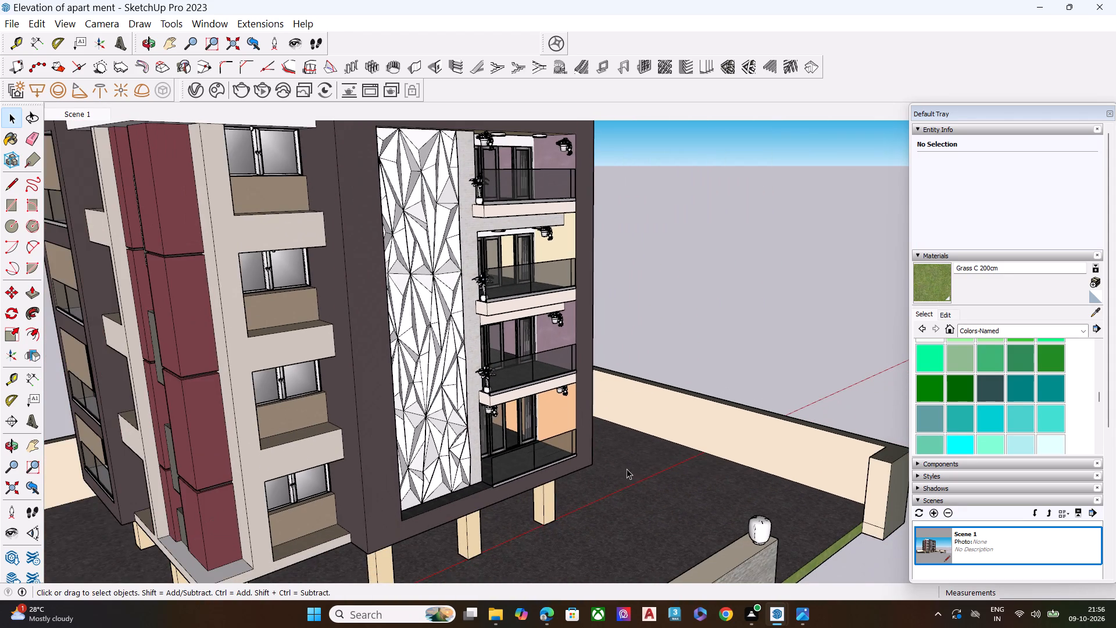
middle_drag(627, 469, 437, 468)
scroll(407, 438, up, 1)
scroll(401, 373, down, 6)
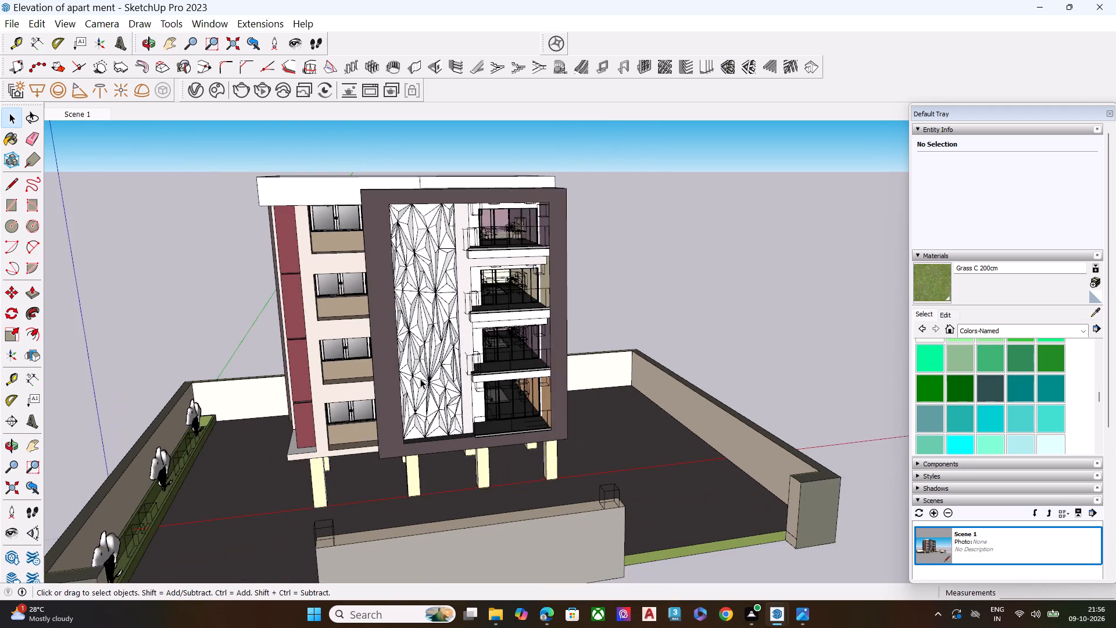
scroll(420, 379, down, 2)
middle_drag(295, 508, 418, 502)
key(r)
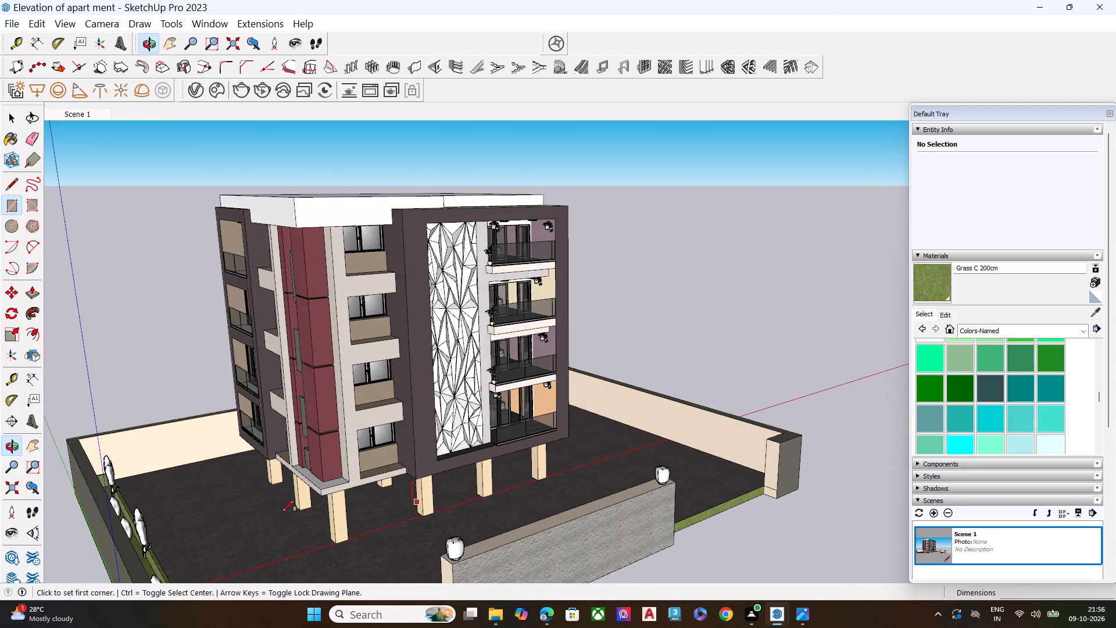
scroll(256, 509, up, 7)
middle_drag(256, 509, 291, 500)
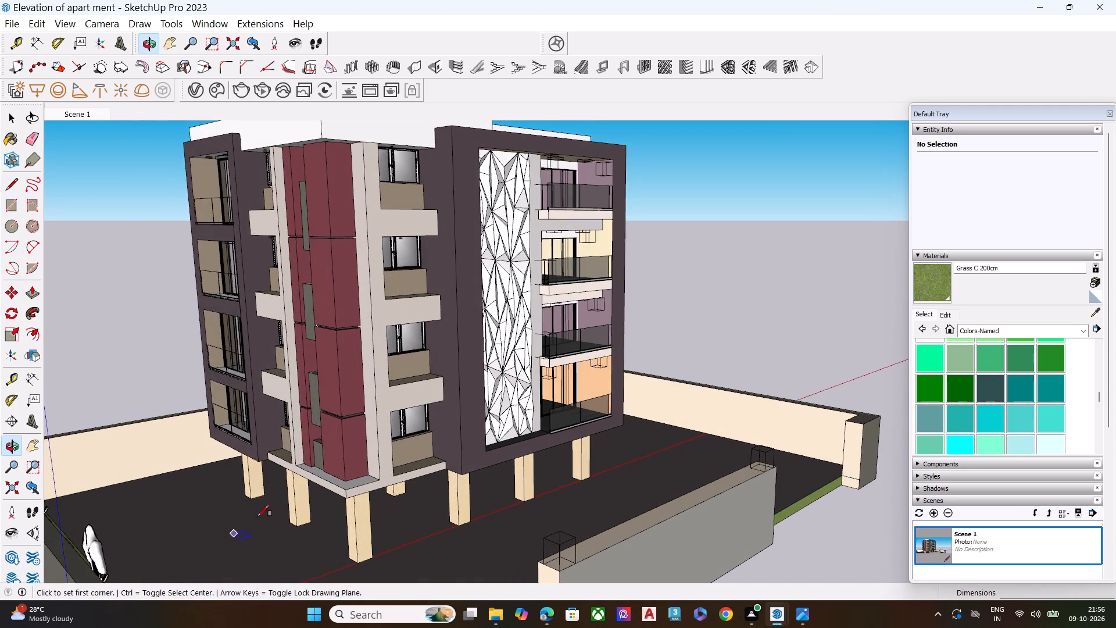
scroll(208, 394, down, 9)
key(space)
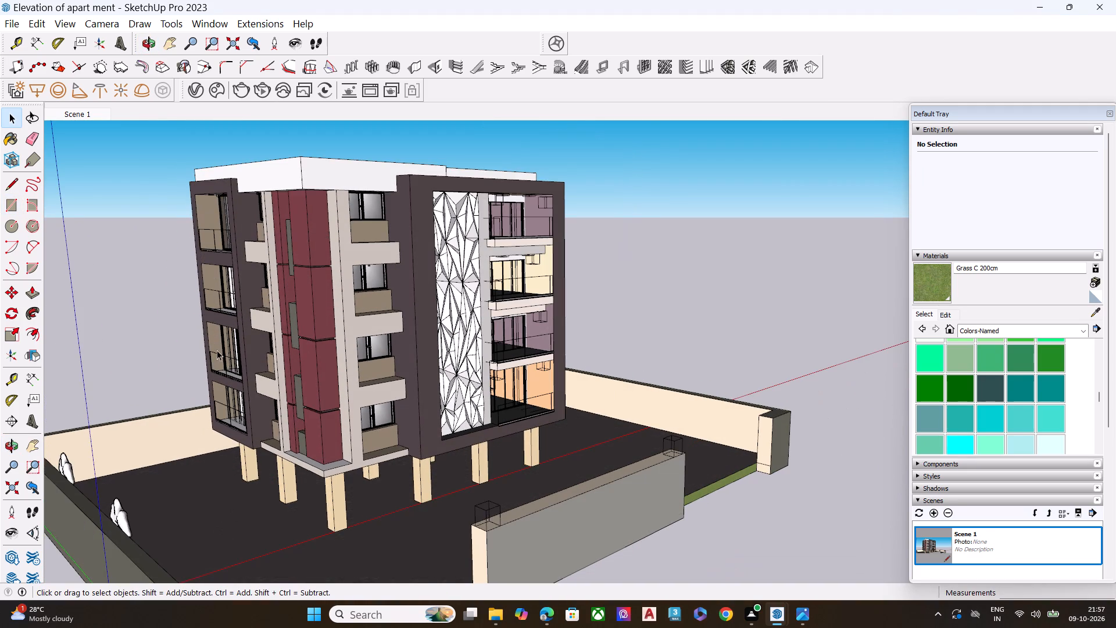
Draw a V-Ray rectangle light flat on the yard floor, between the side planting strip and the building's maroon corner.
click(36, 88)
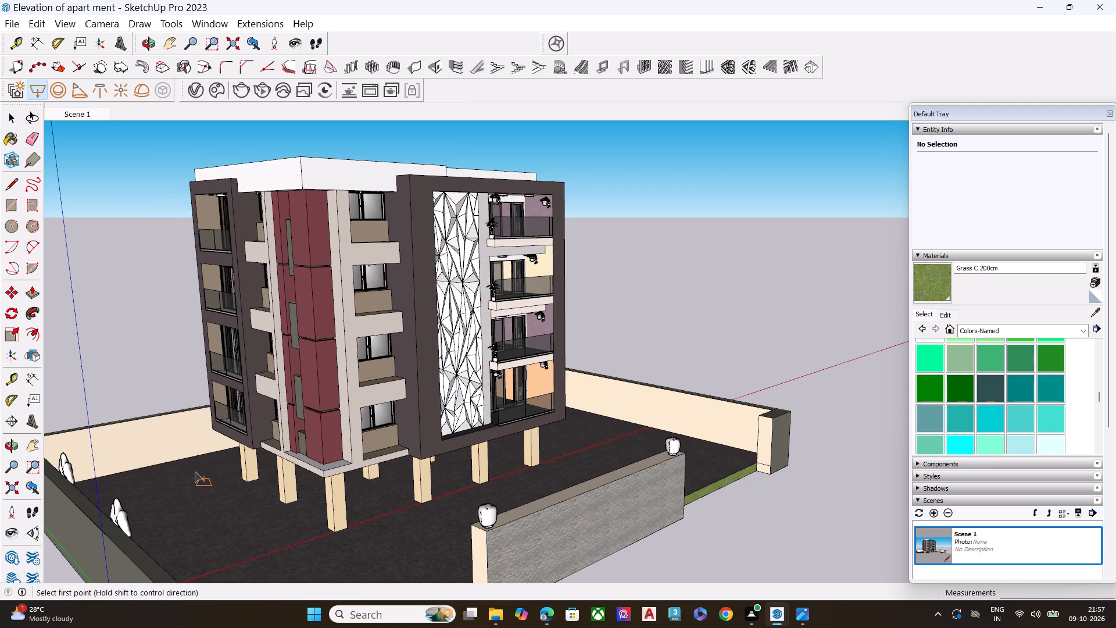
scroll(213, 490, up, 12)
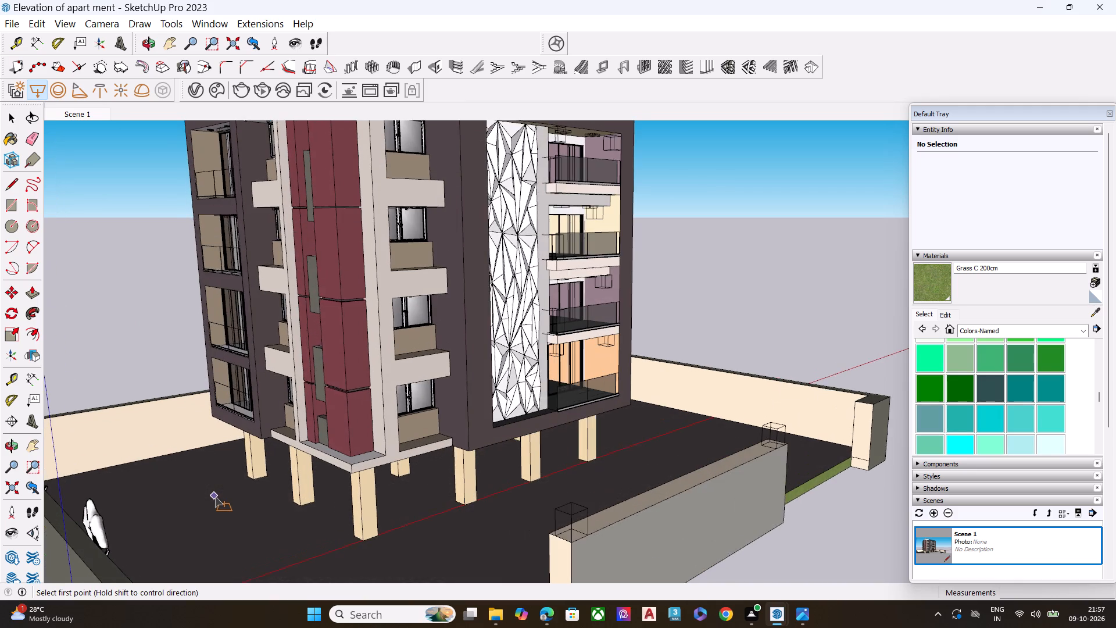
scroll(217, 498, up, 10)
drag(203, 481, 217, 480)
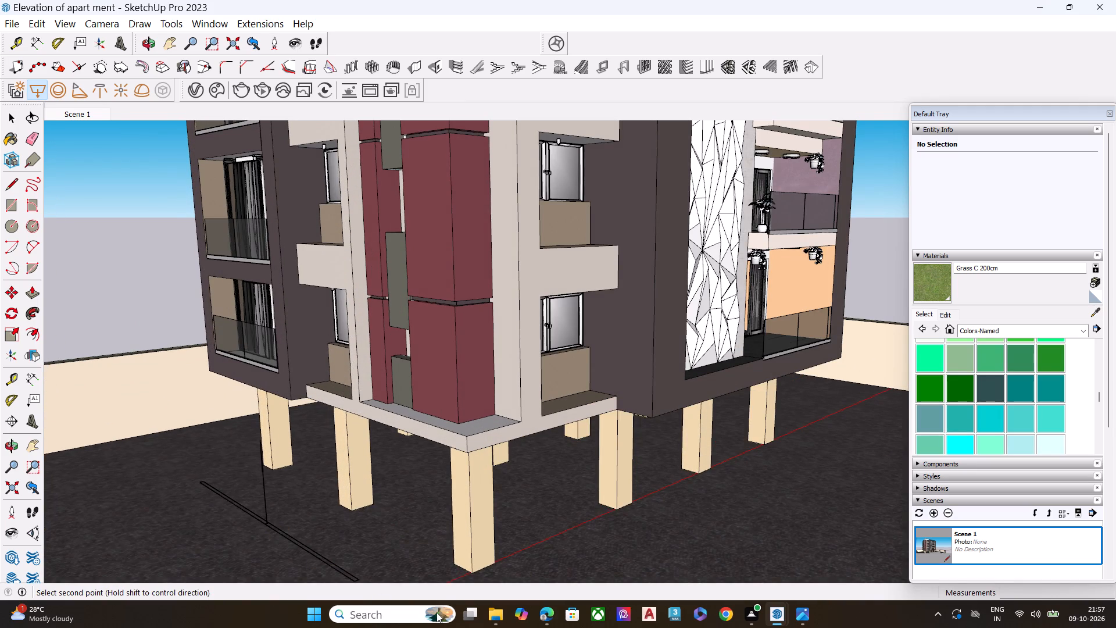
scroll(396, 431, down, 6)
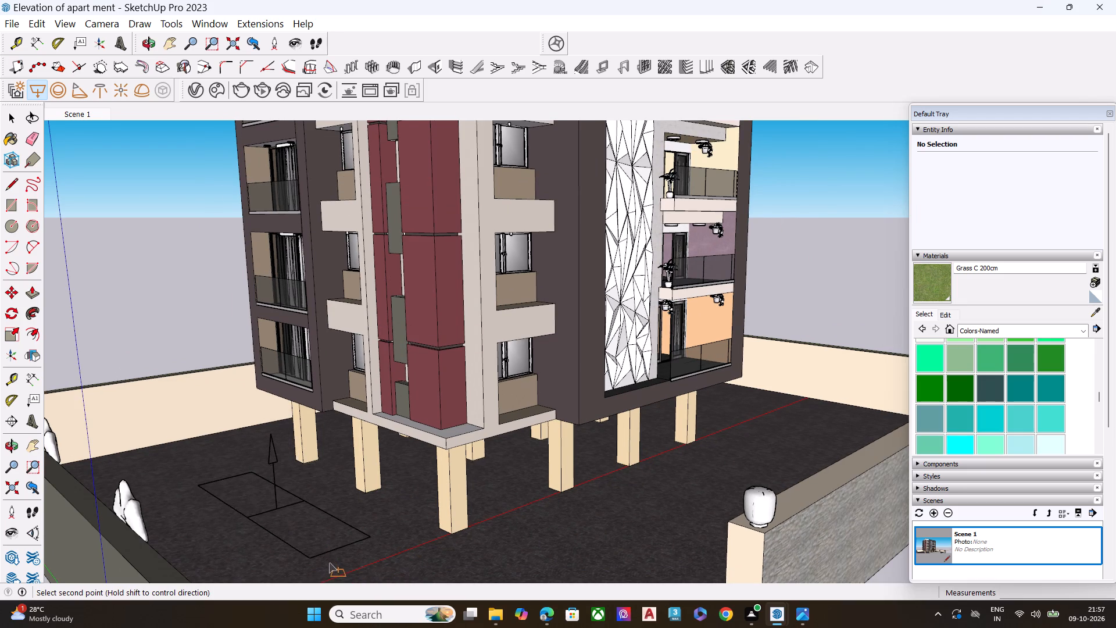
click(319, 575)
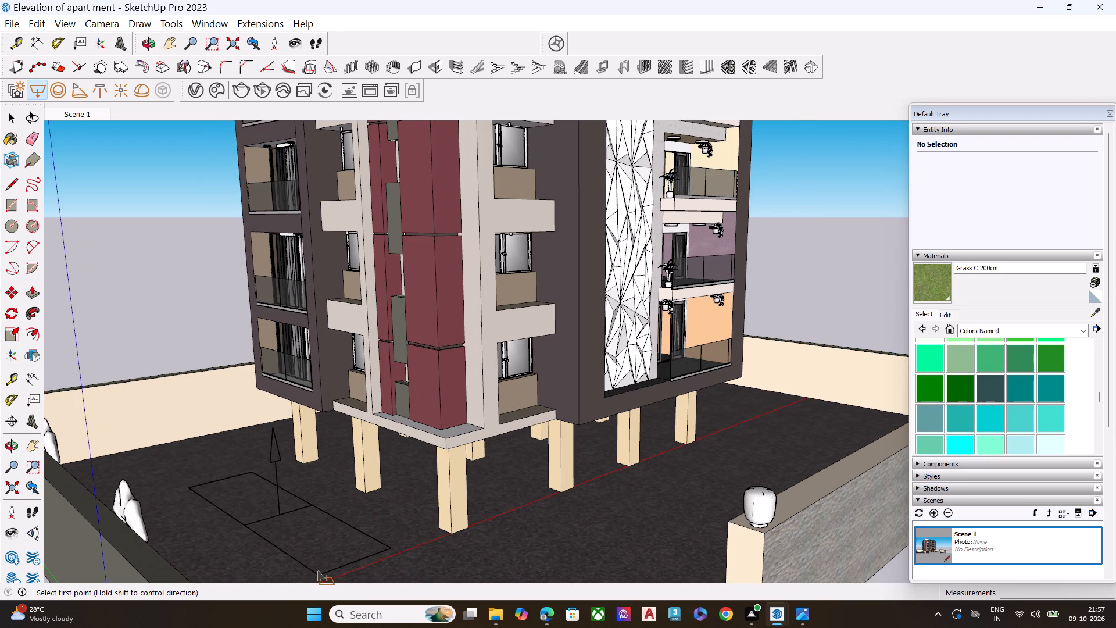
Scale the rectangle light along the blue axis to a little under twice its height.
key(space)
click(279, 453)
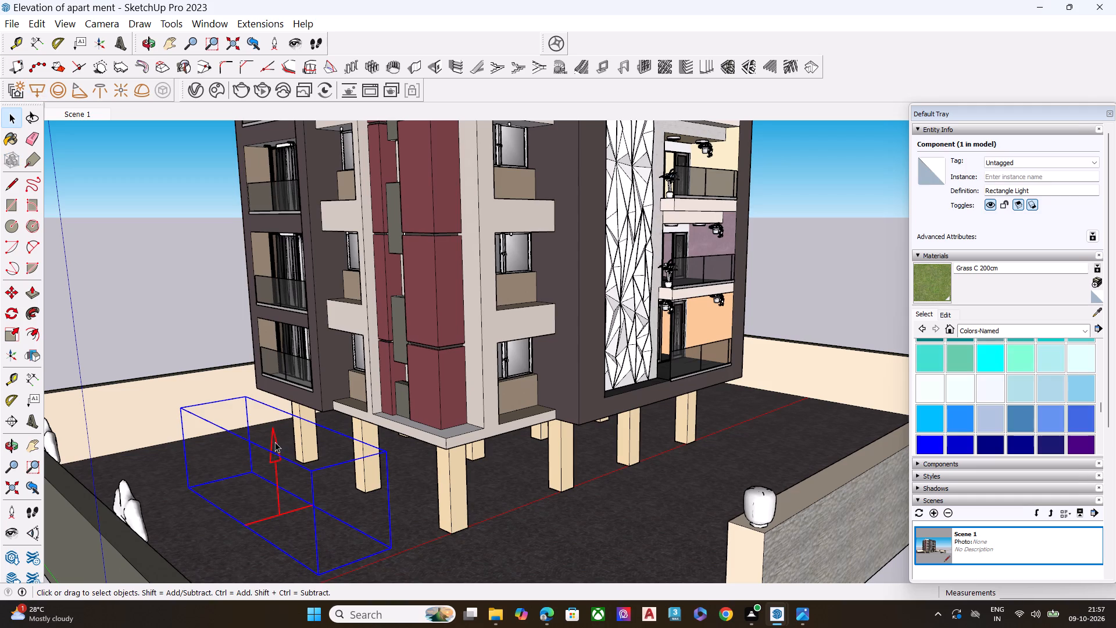
key(s)
click(276, 429)
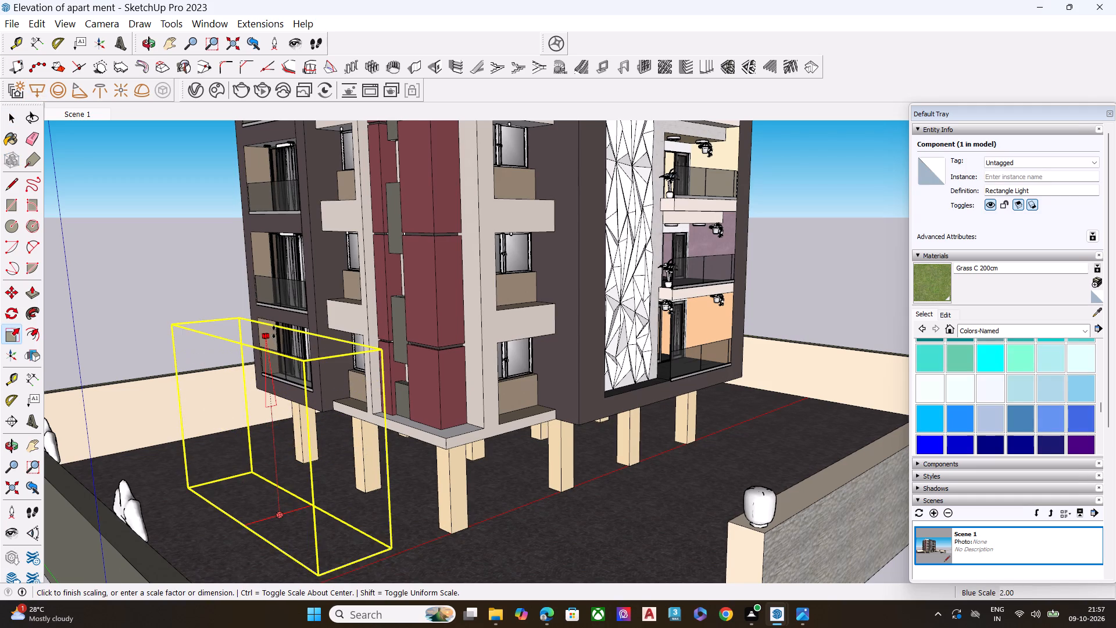
click(277, 356)
key(space)
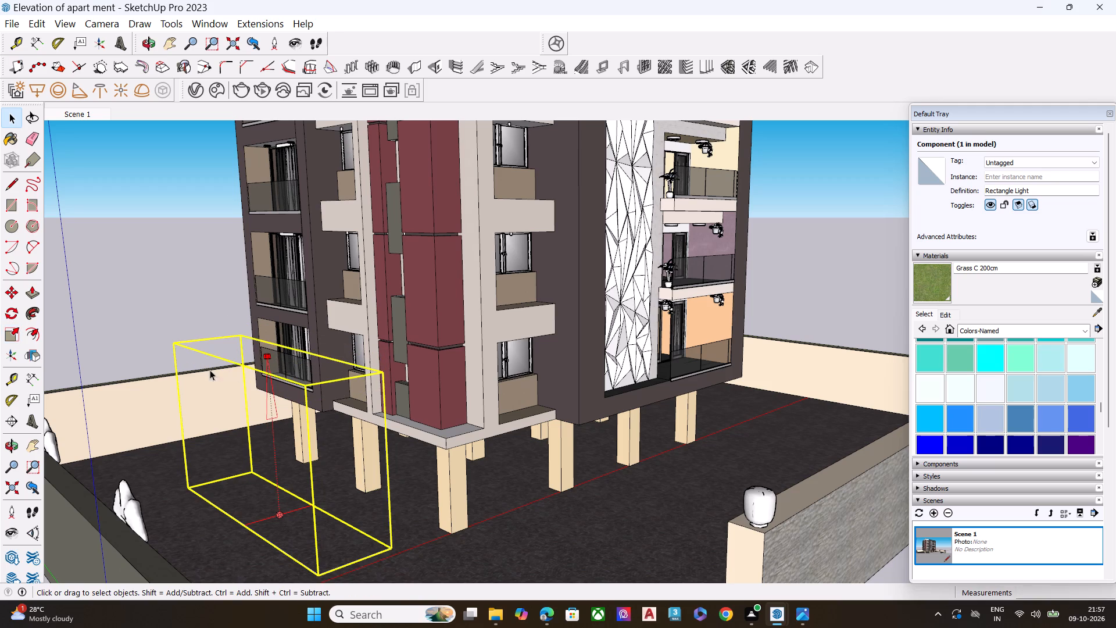
Draw a second V-Ray rectangle light on the yard floor, lengthwise along the inner side of the front boundary wall.
scroll(187, 372, down, 8)
middle_drag(492, 457, 196, 467)
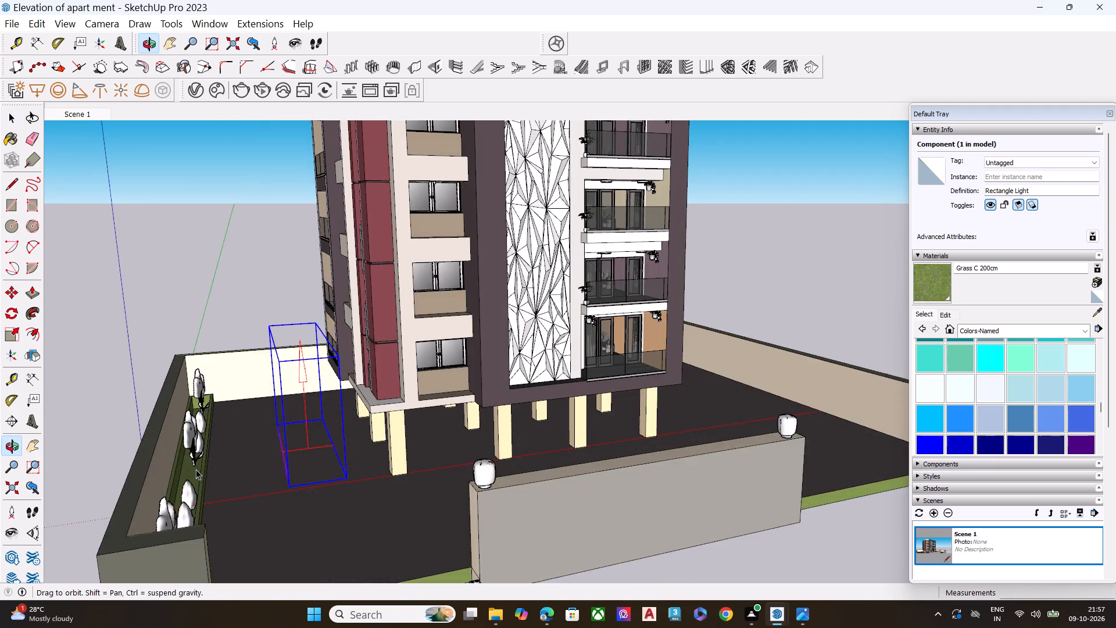
middle_drag(769, 489, 330, 482)
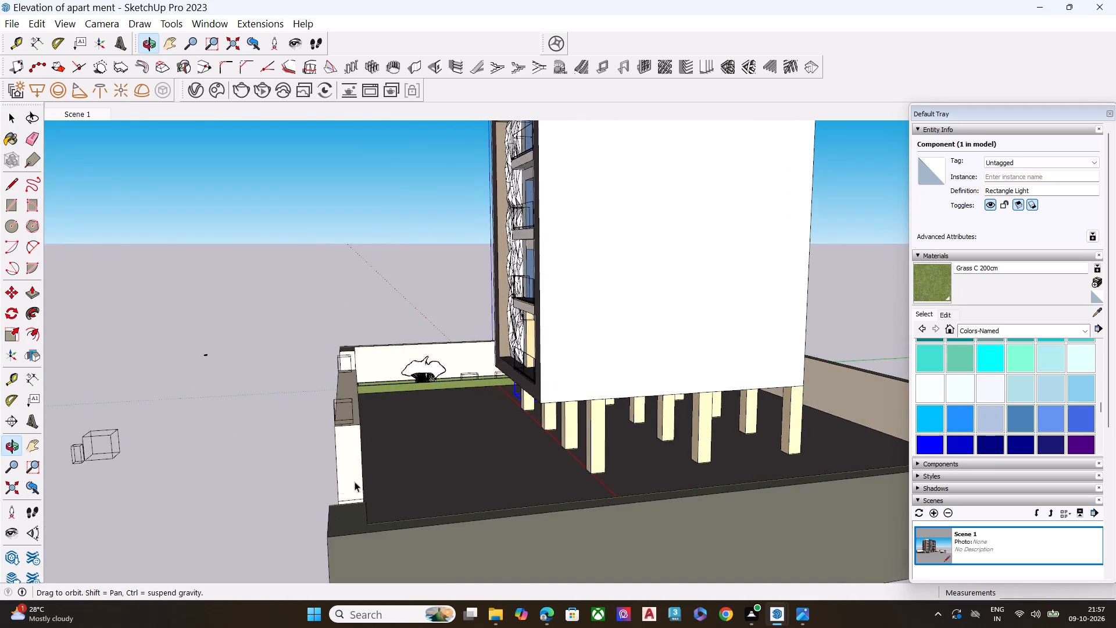
middle_drag(438, 455, 375, 498)
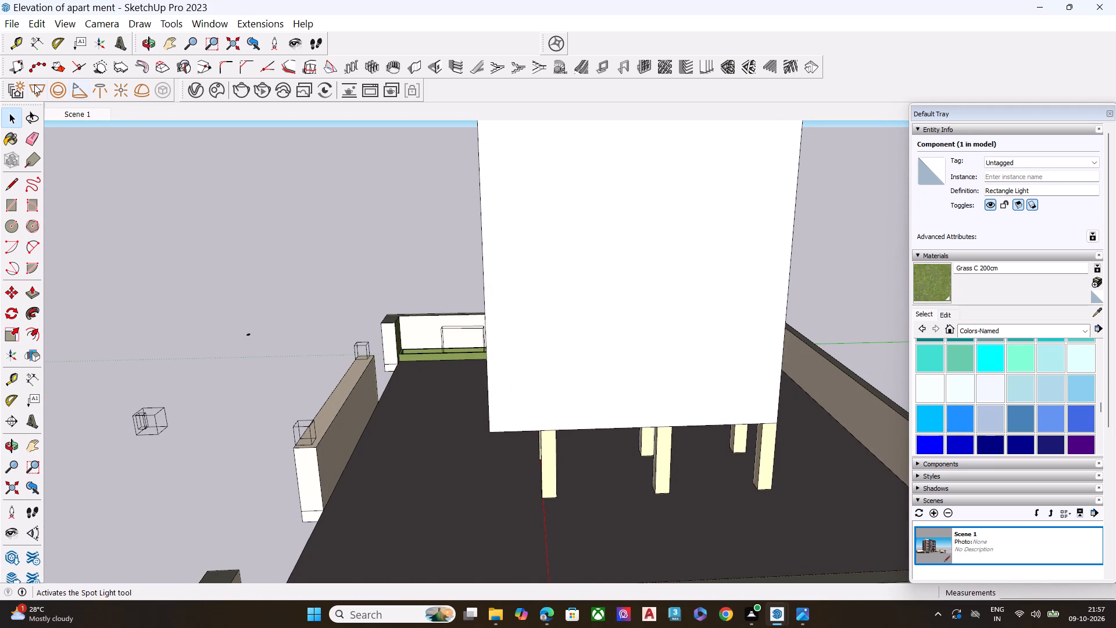
click(34, 84)
click(385, 410)
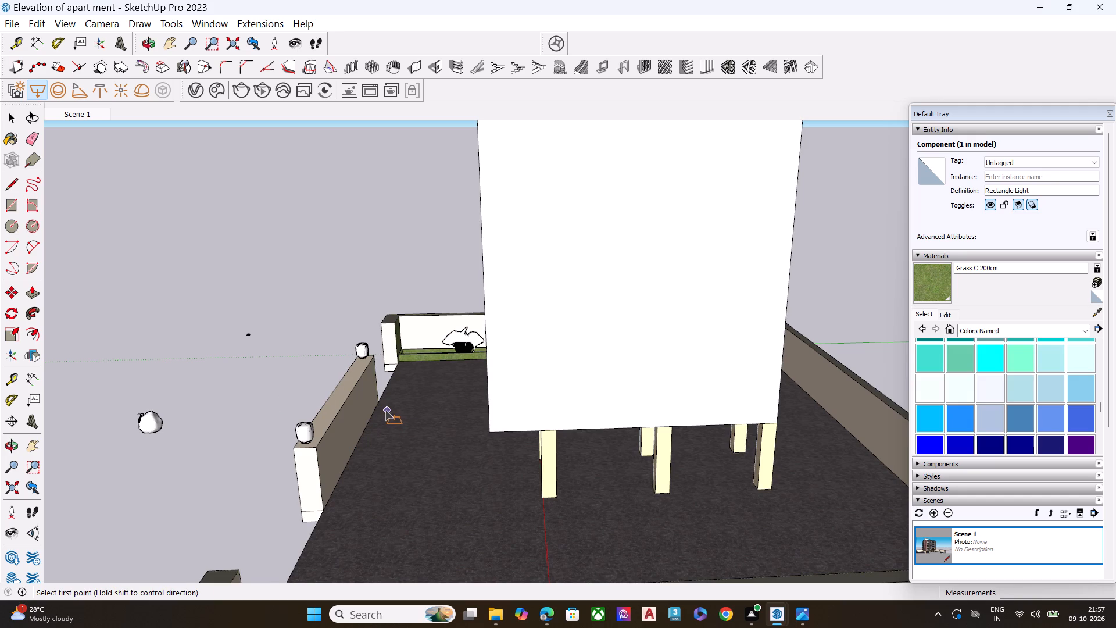
click(389, 498)
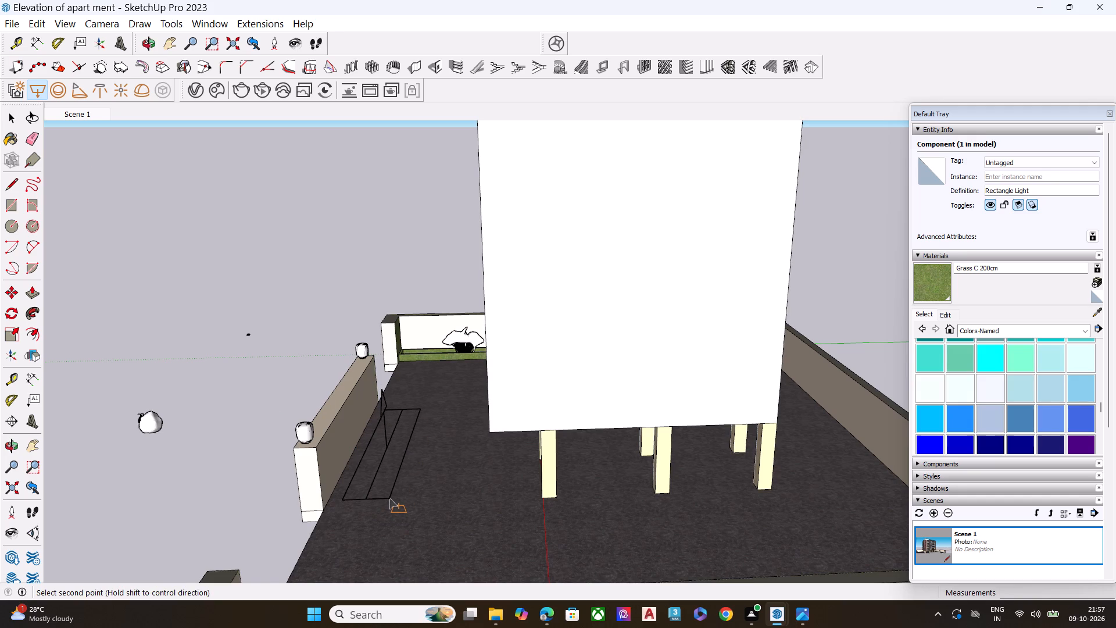
Rotate the second rectangle light about its upper wall-side corner, tilting it away from flat beside the front boundary wall.
key(space)
click(385, 437)
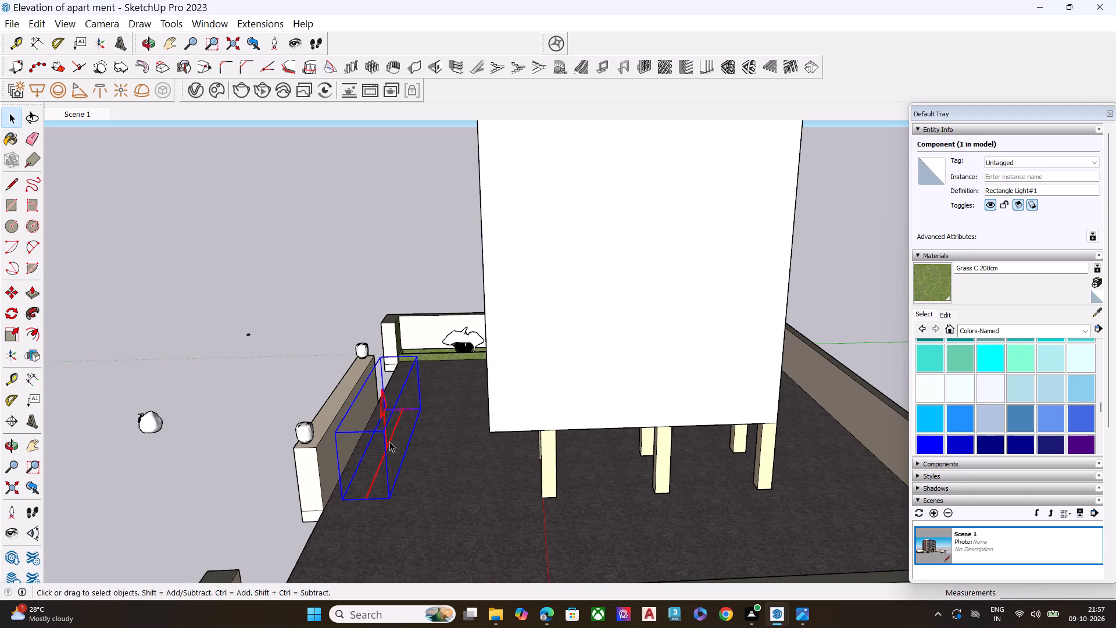
key(q)
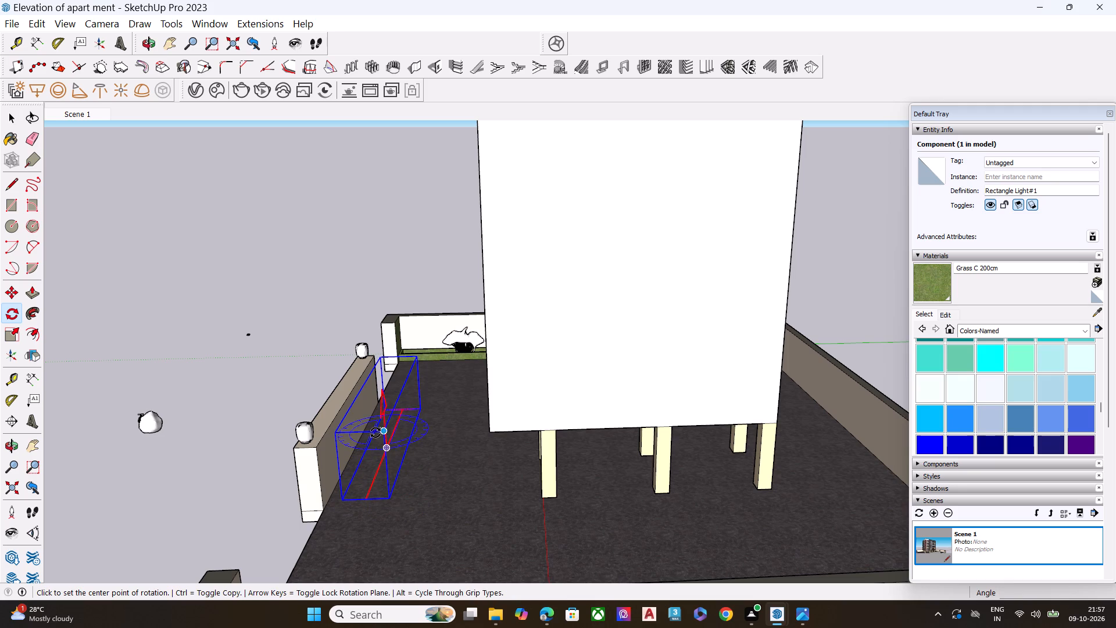
middle_drag(402, 402, 445, 354)
scroll(404, 398, up, 1)
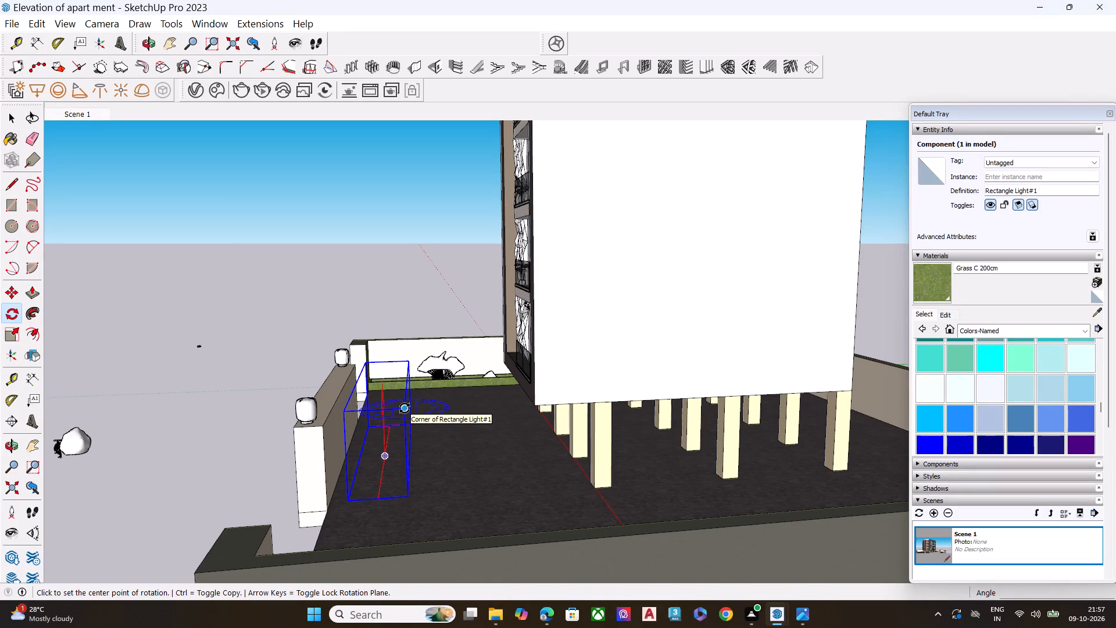
middle_drag(405, 408, 527, 465)
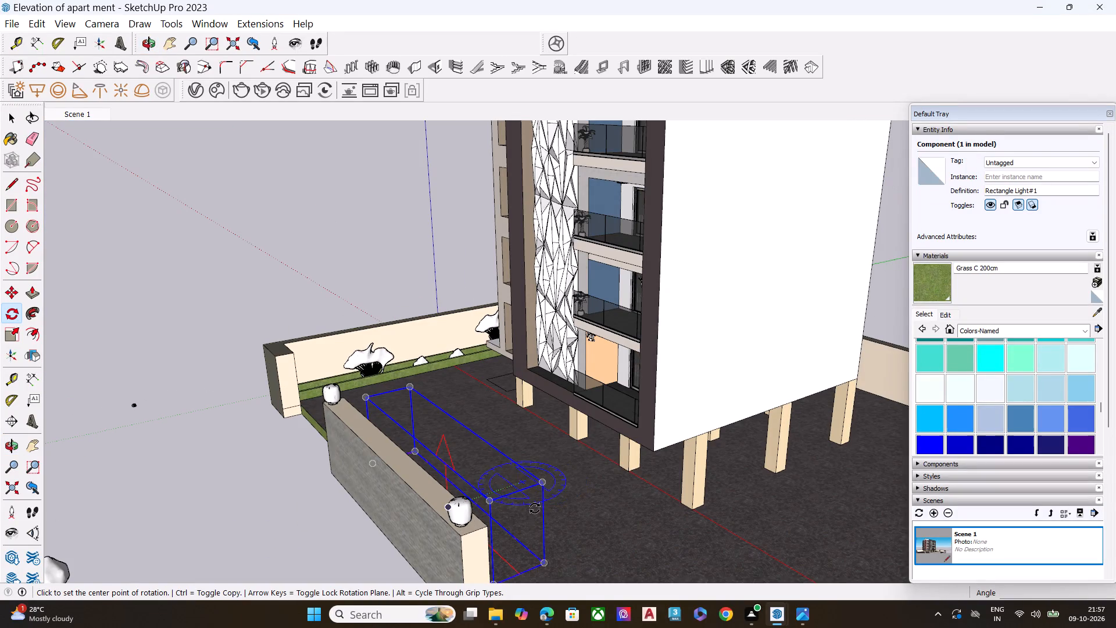
middle_drag(546, 522, 357, 526)
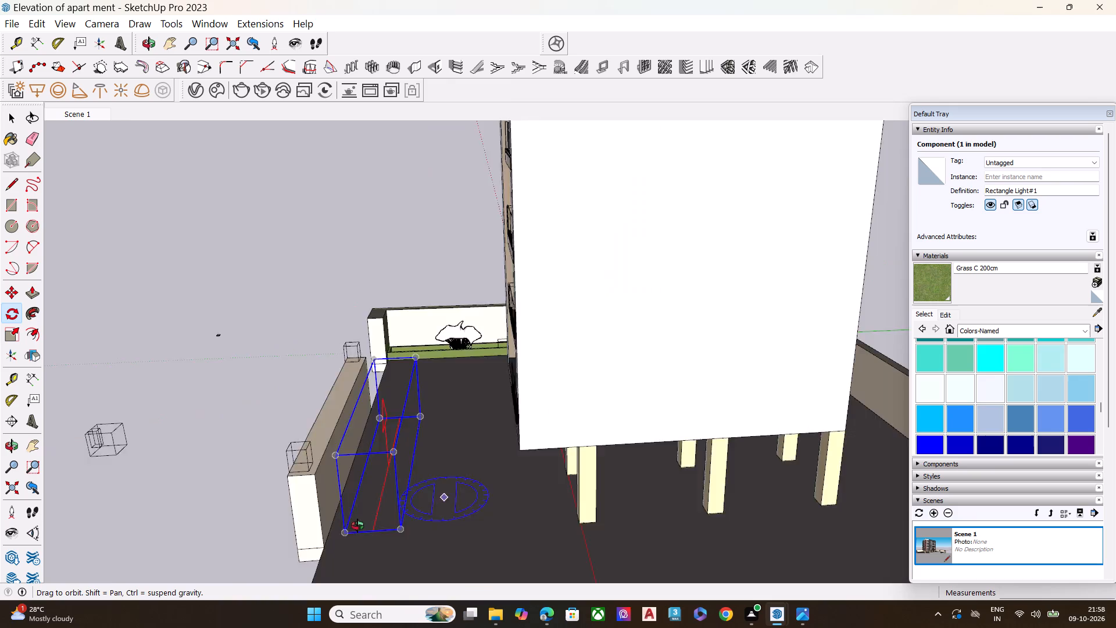
middle_drag(357, 526, 249, 503)
scroll(253, 481, up, 8)
scroll(321, 399, up, 3)
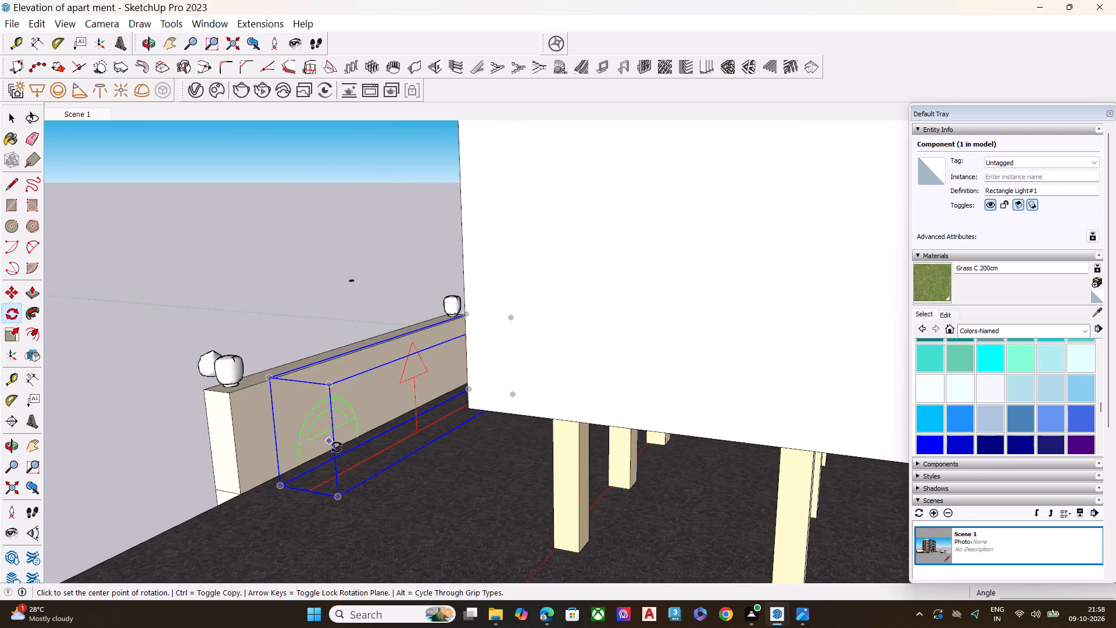
middle_drag(338, 445, 566, 408)
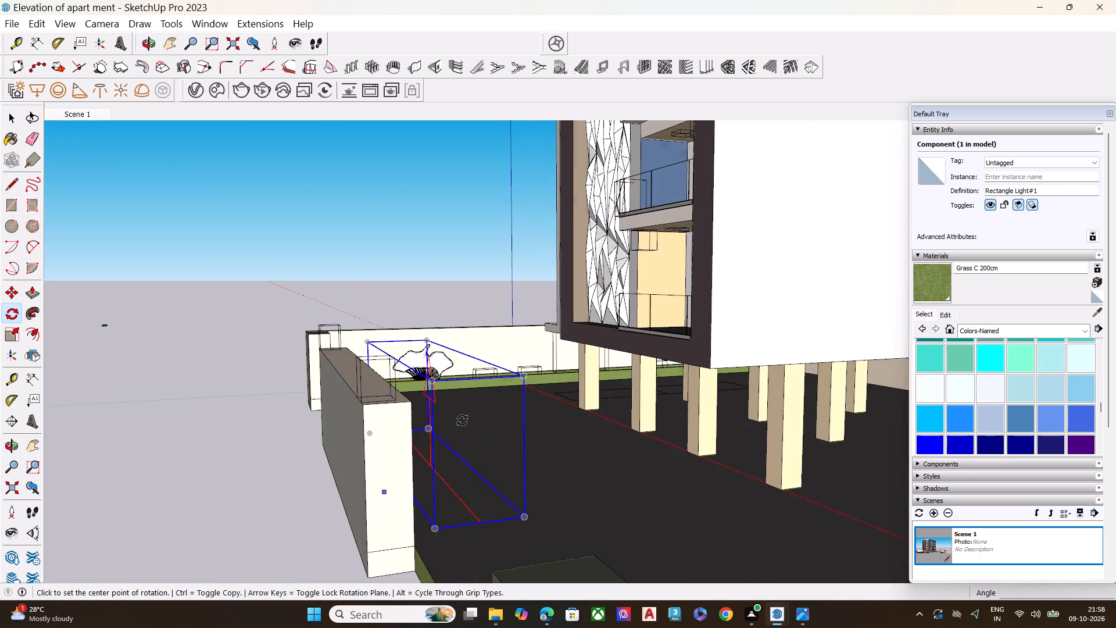
middle_drag(461, 420, 426, 419)
scroll(411, 410, up, 6)
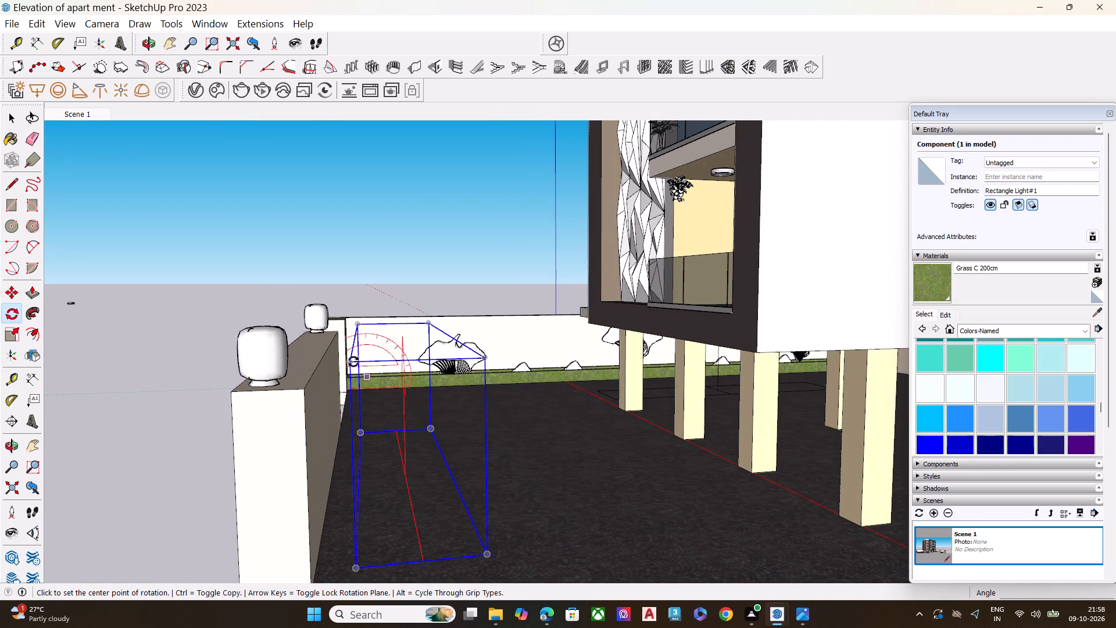
click(348, 363)
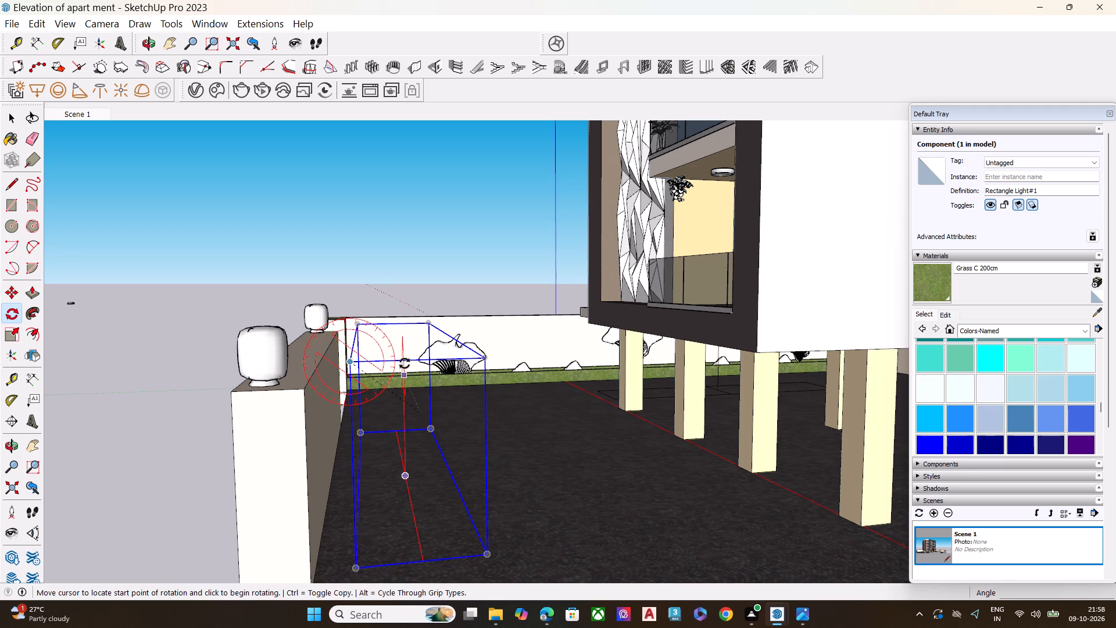
click(373, 361)
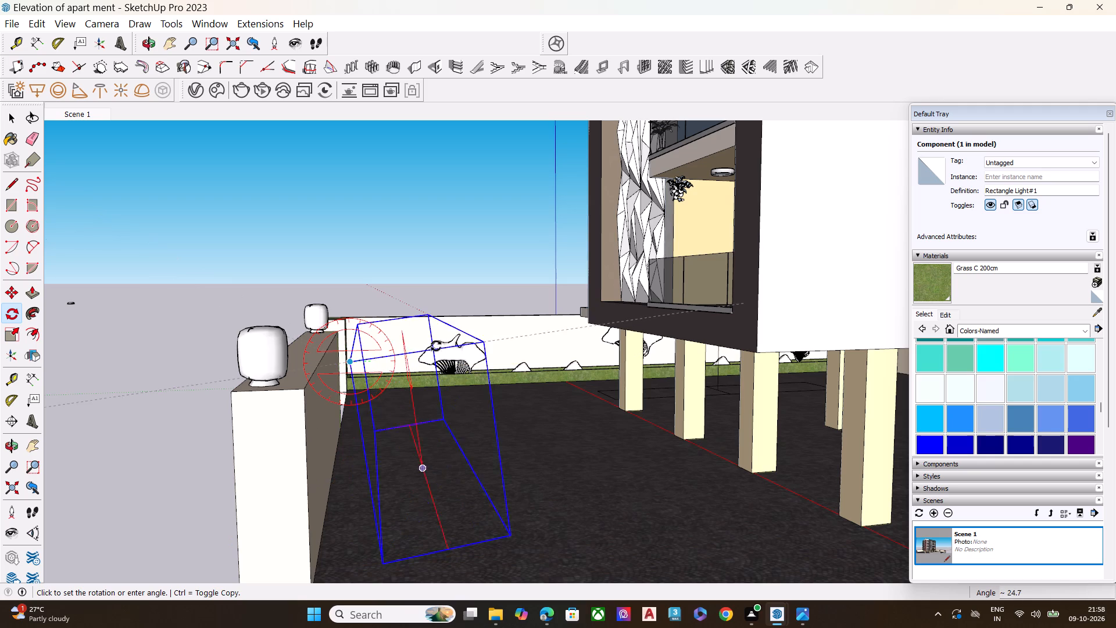
click(436, 346)
key(space)
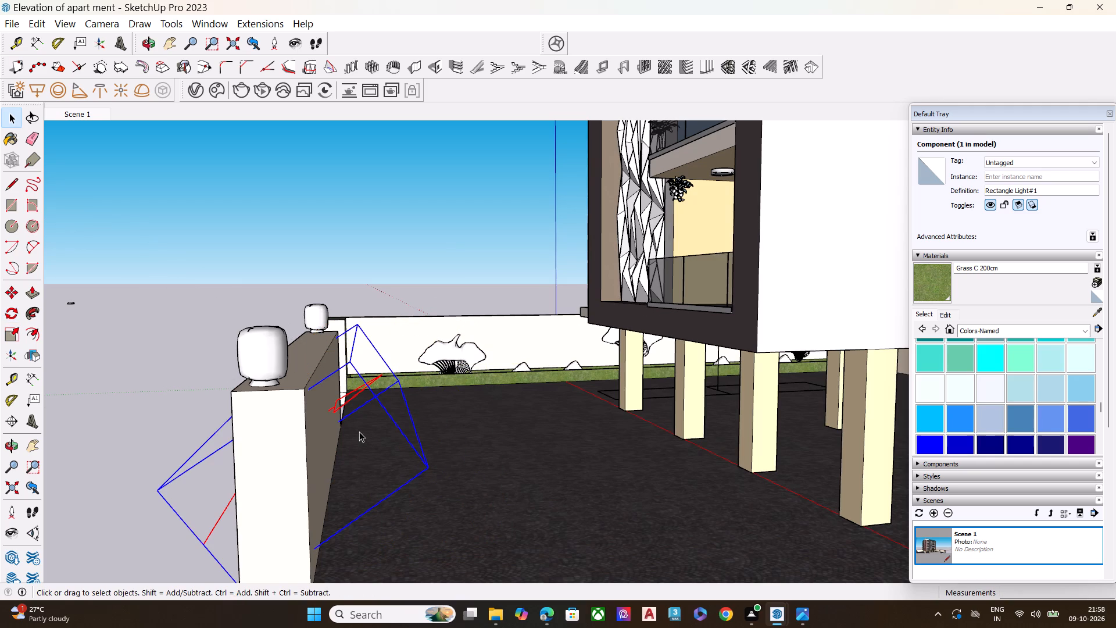
Move the tilted rectangle light by its corner from across the front boundary wall into the yard on the wall's inner side.
key(m)
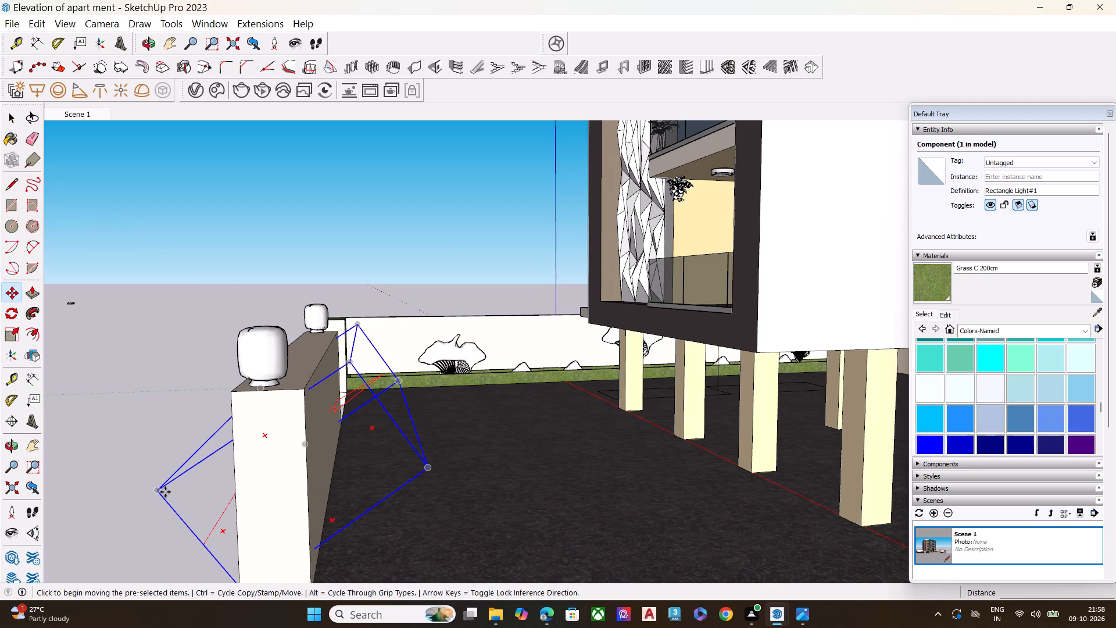
click(158, 493)
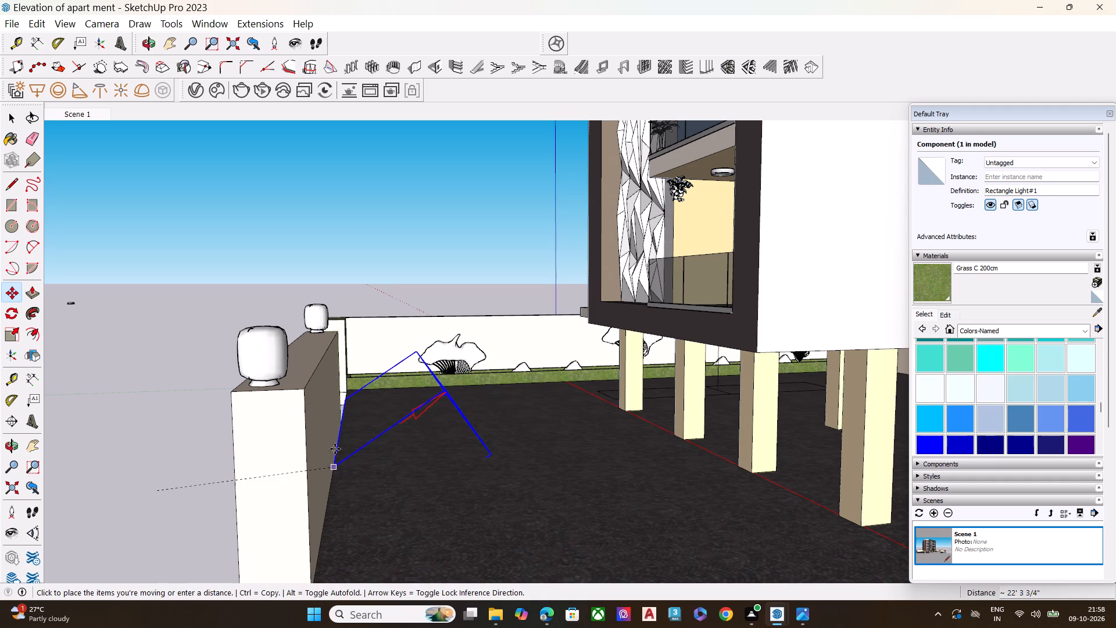
middle_drag(366, 471, 463, 440)
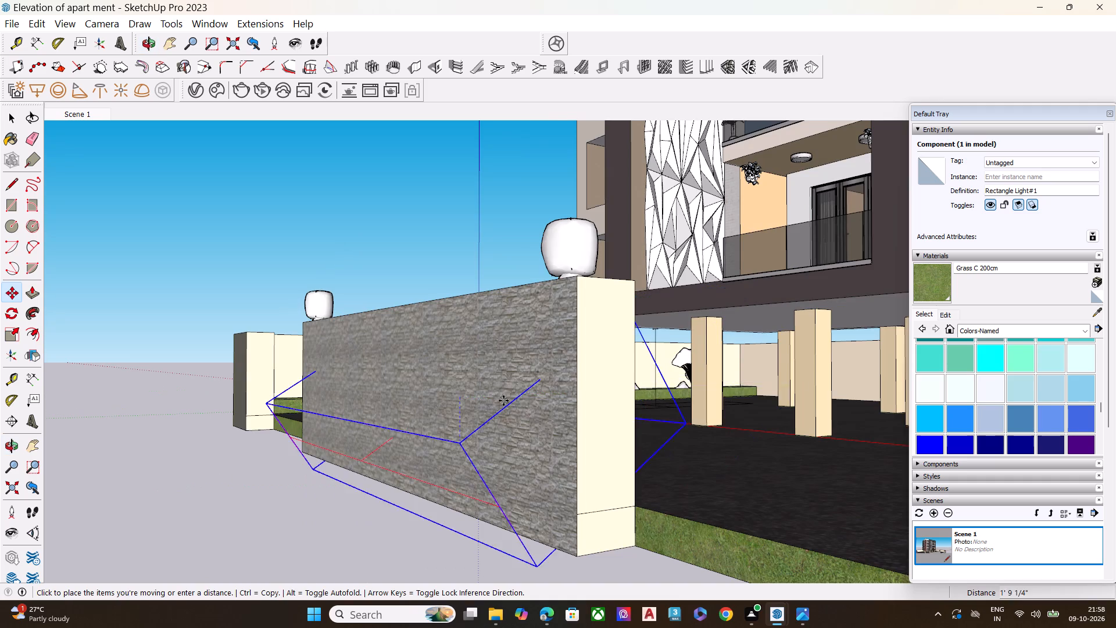
middle_drag(611, 411, 539, 452)
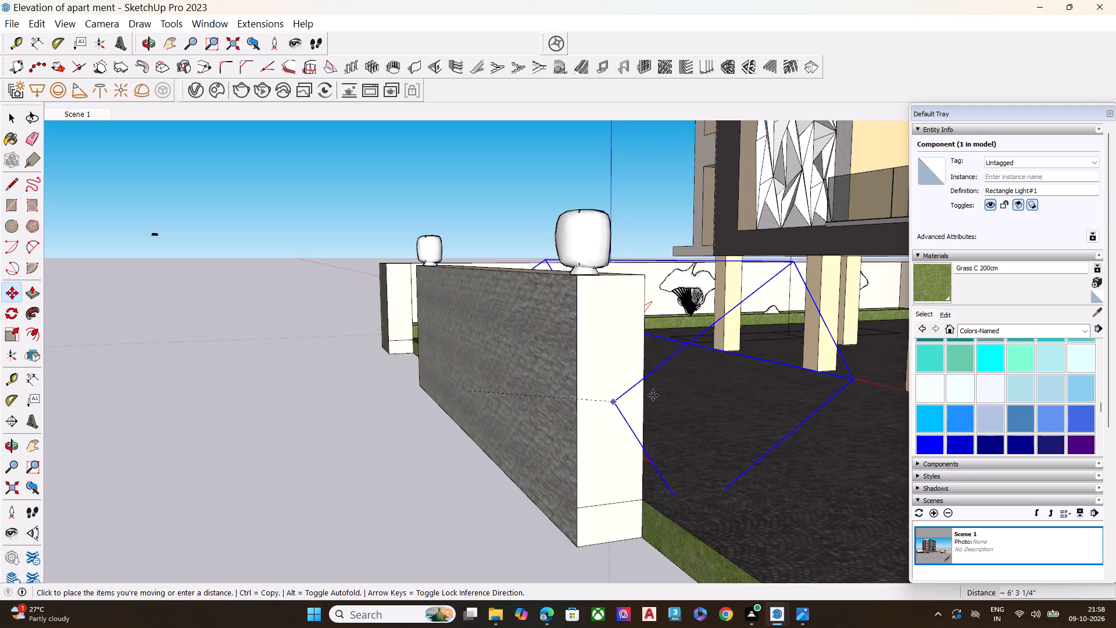
click(673, 376)
key(space)
key(v)
Rotate the rectangle light partway back toward flat about its far end, leaving it angled up toward the building.
scroll(520, 421, down, 2)
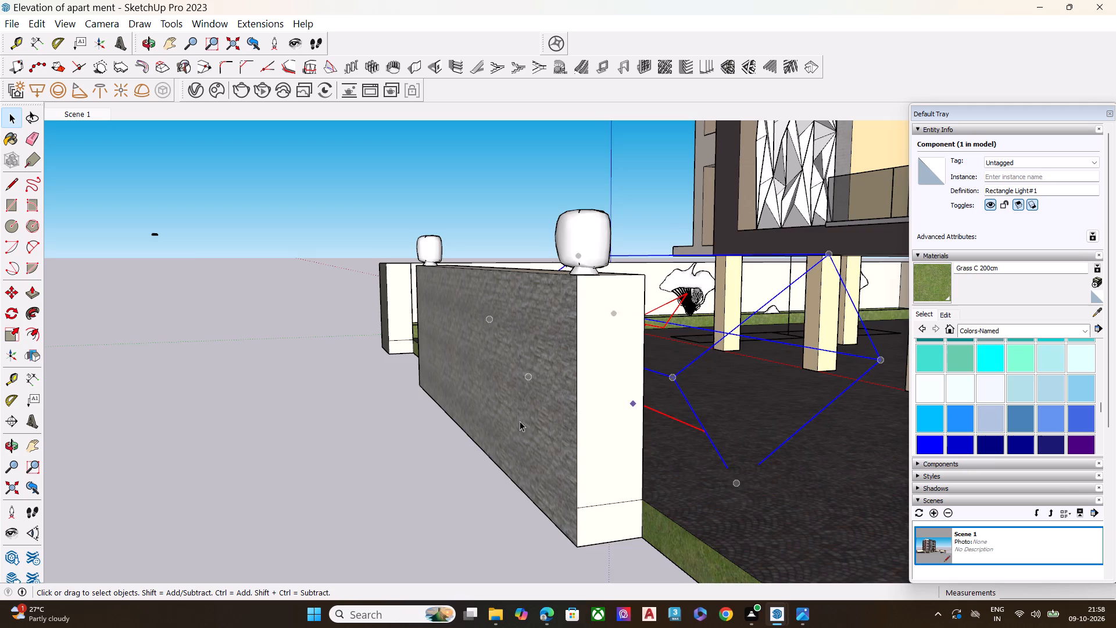
scroll(520, 421, down, 3)
middle_drag(714, 411, 607, 413)
scroll(472, 445, up, 1)
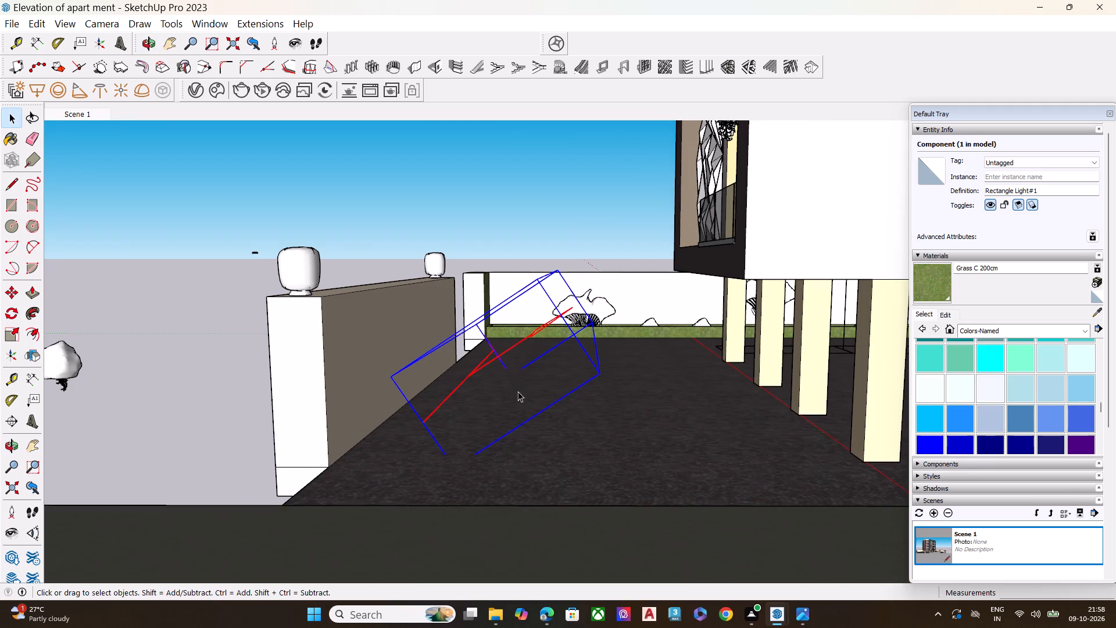
key(q)
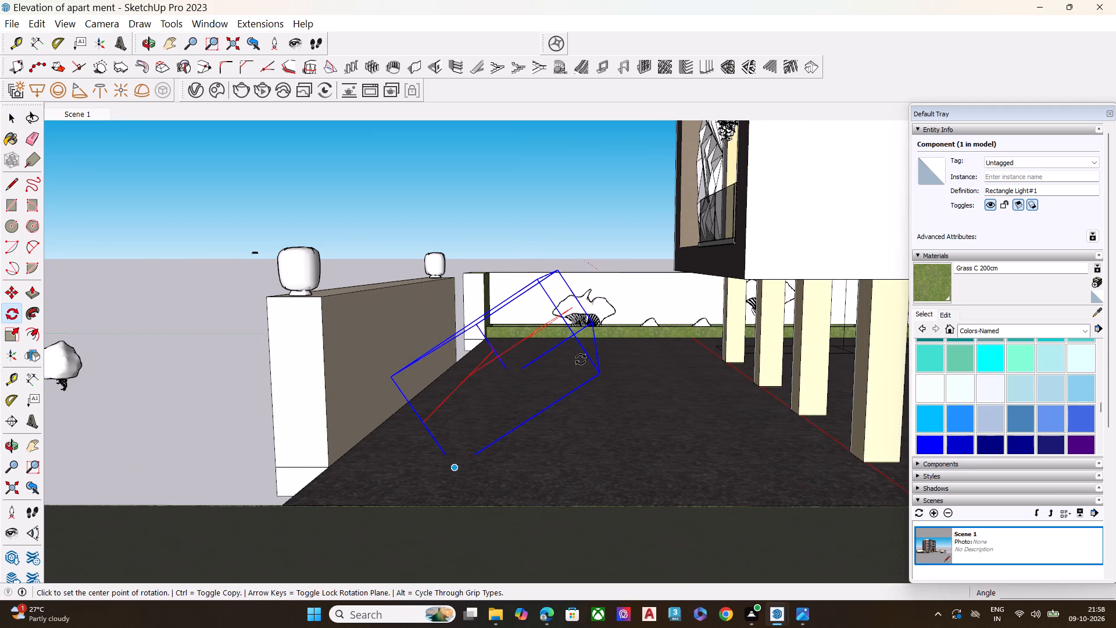
click(560, 317)
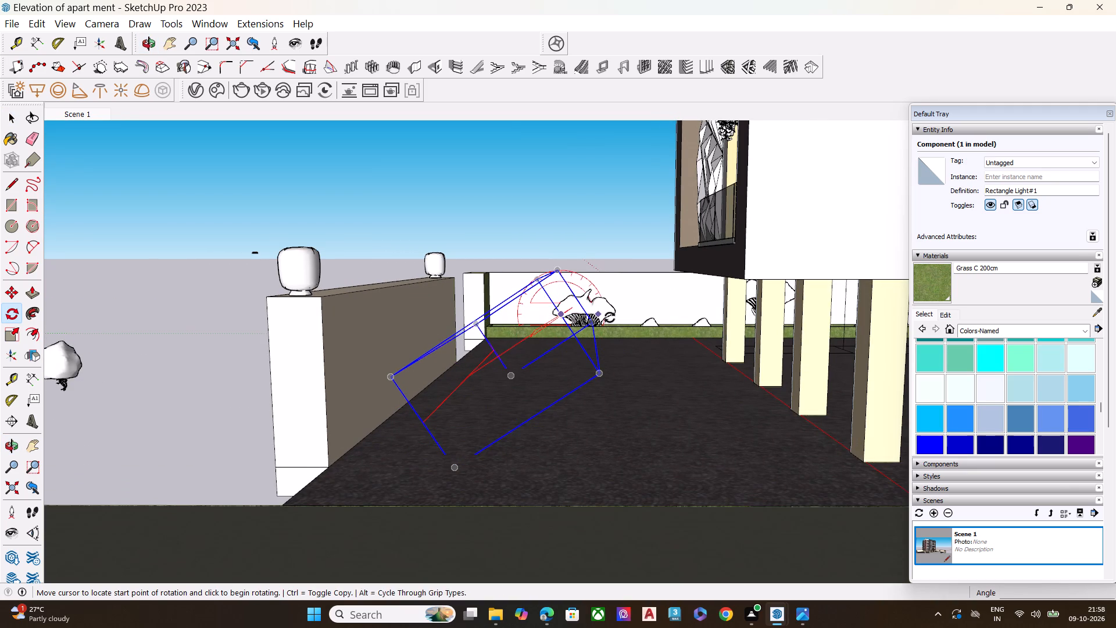
click(610, 317)
click(611, 293)
key(space)
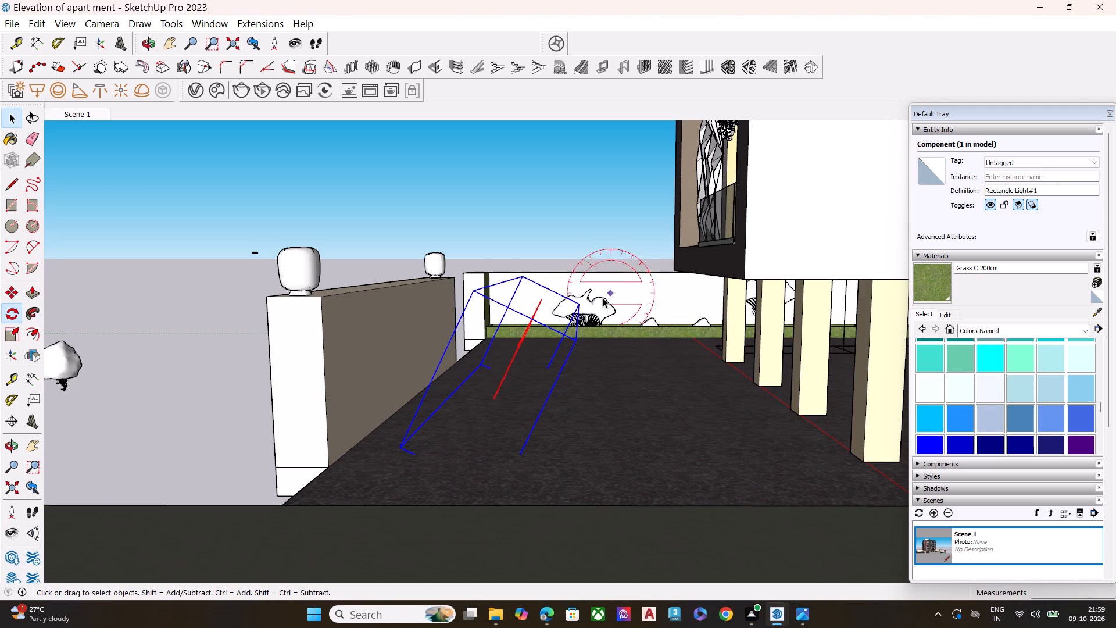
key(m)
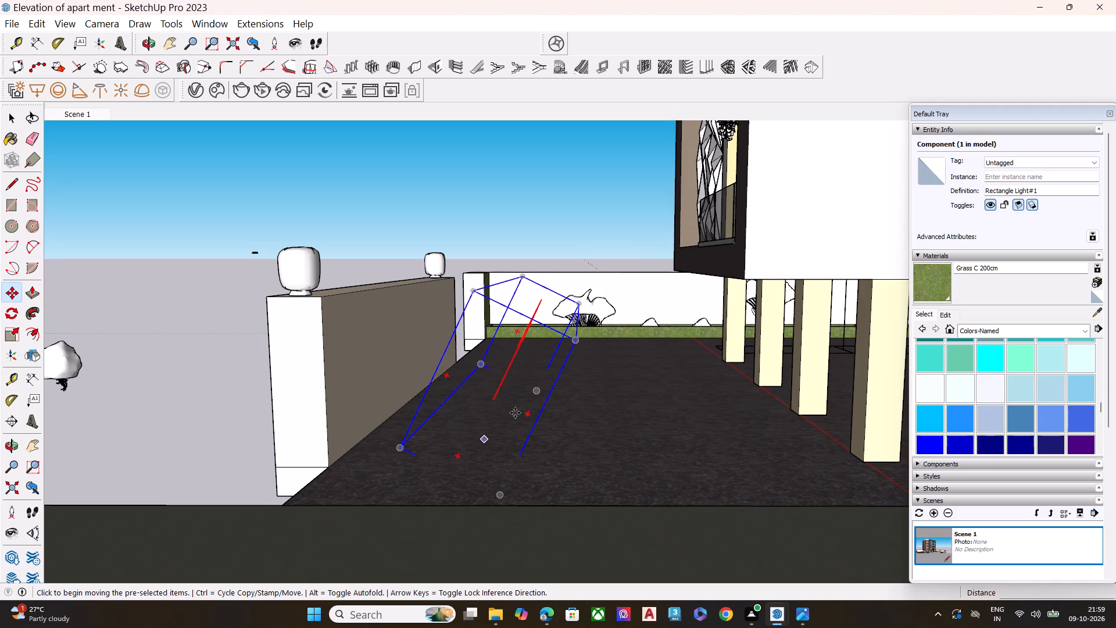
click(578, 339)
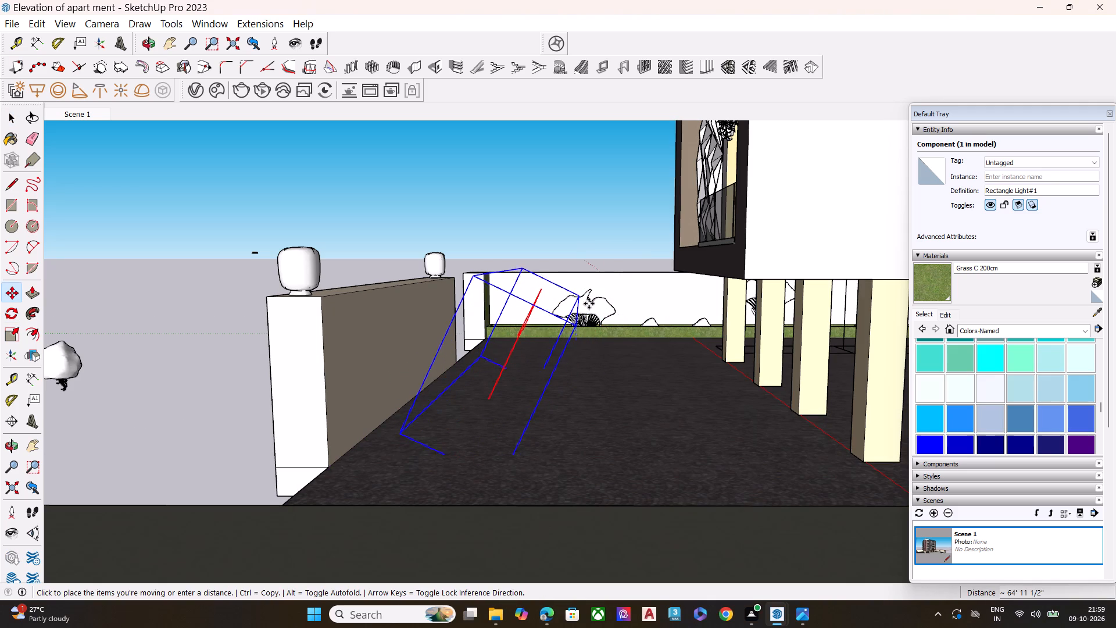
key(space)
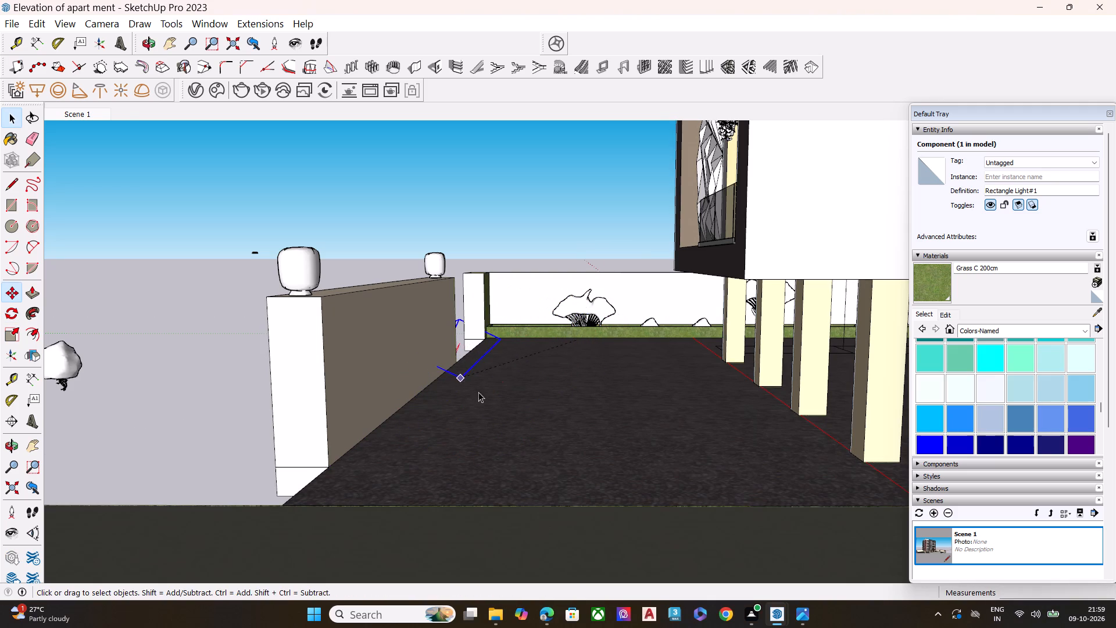
Raise the tilted rectangle light about 3' along the blue axis beside the front boundary wall and deselect it.
key(m)
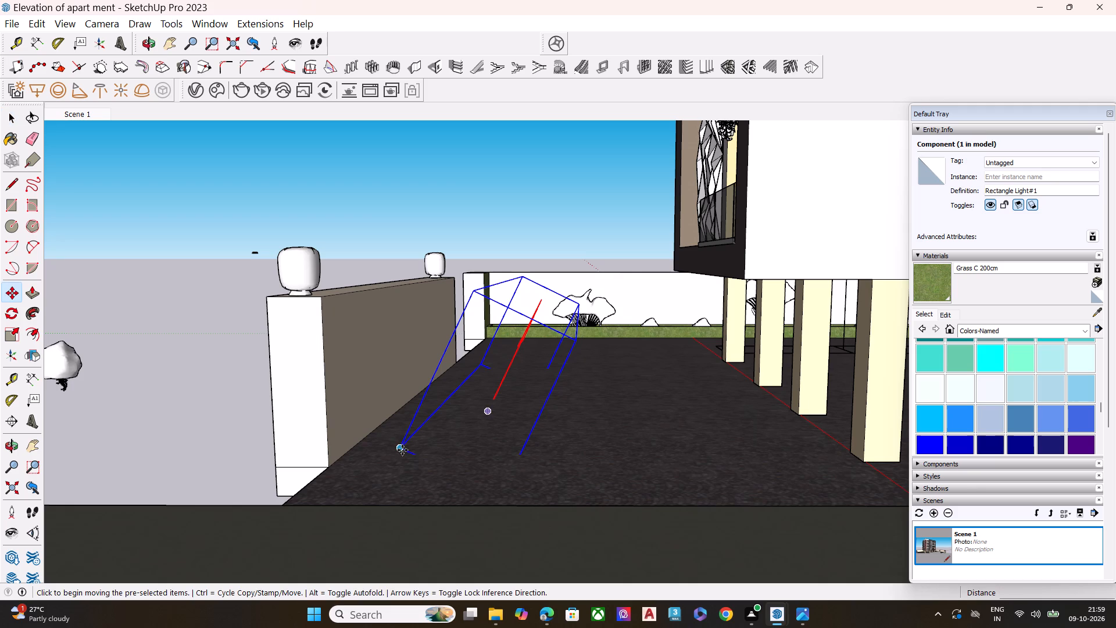
click(402, 450)
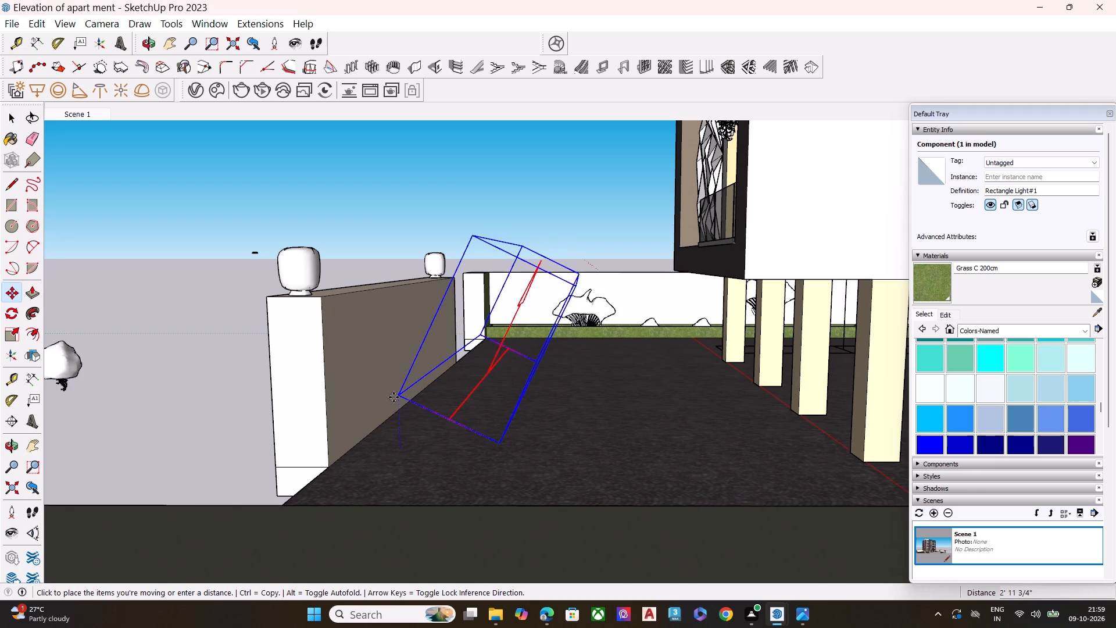
click(394, 398)
key(space)
click(197, 373)
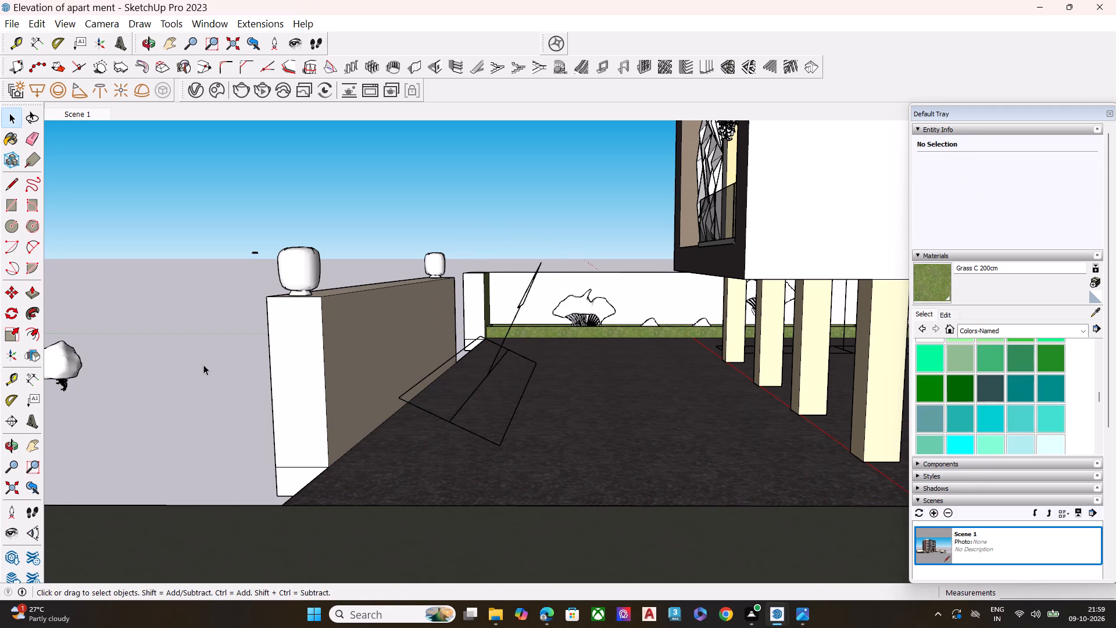
Move the hanging plant from the ground outside the compound to the top-floor front balcony's ceiling, between the two round ceiling lights, and deselect it.
scroll(177, 387, down, 6)
scroll(307, 344, down, 3)
middle_drag(145, 376, 384, 365)
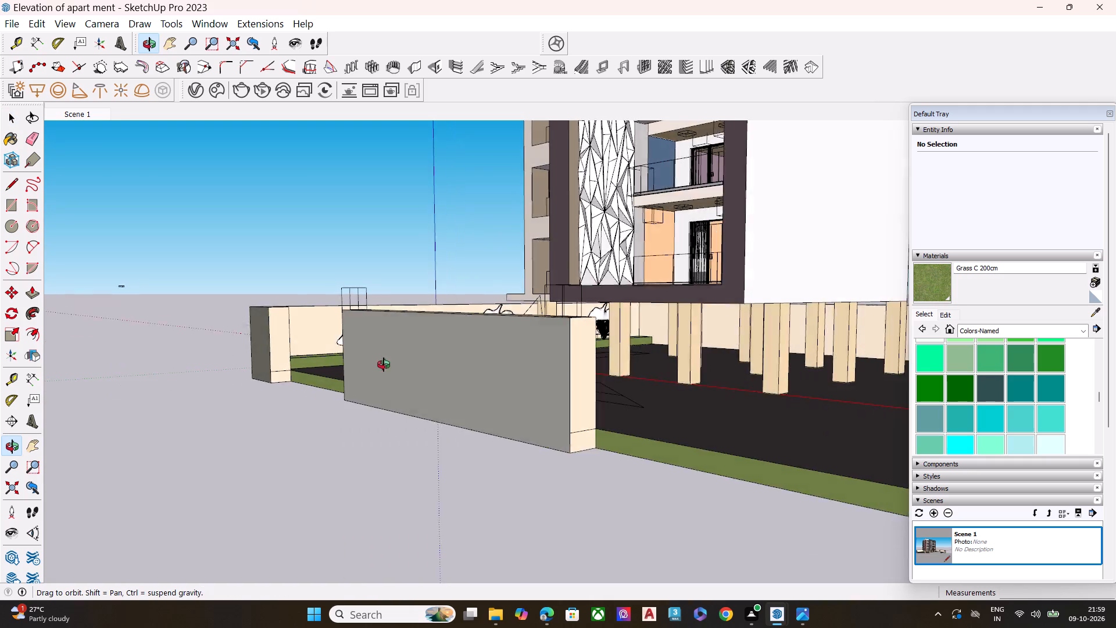
middle_drag(384, 365, 391, 365)
scroll(394, 365, up, 3)
scroll(397, 376, down, 8)
scroll(146, 429, up, 11)
scroll(305, 449, up, 7)
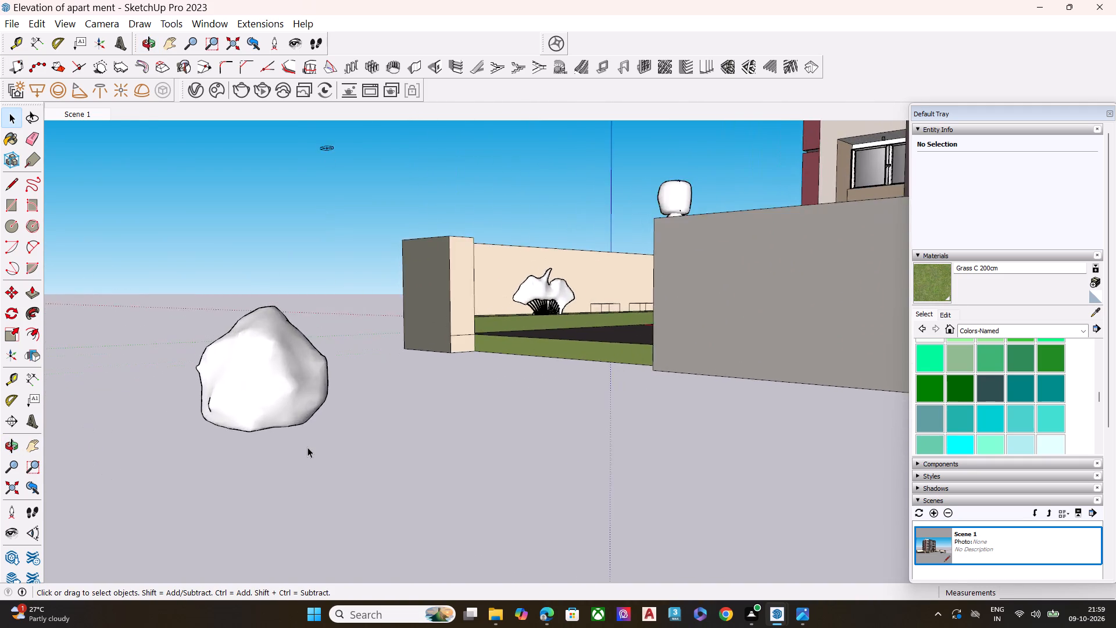
scroll(308, 447, down, 6)
middle_drag(41, 487, 188, 461)
middle_drag(103, 448, 220, 436)
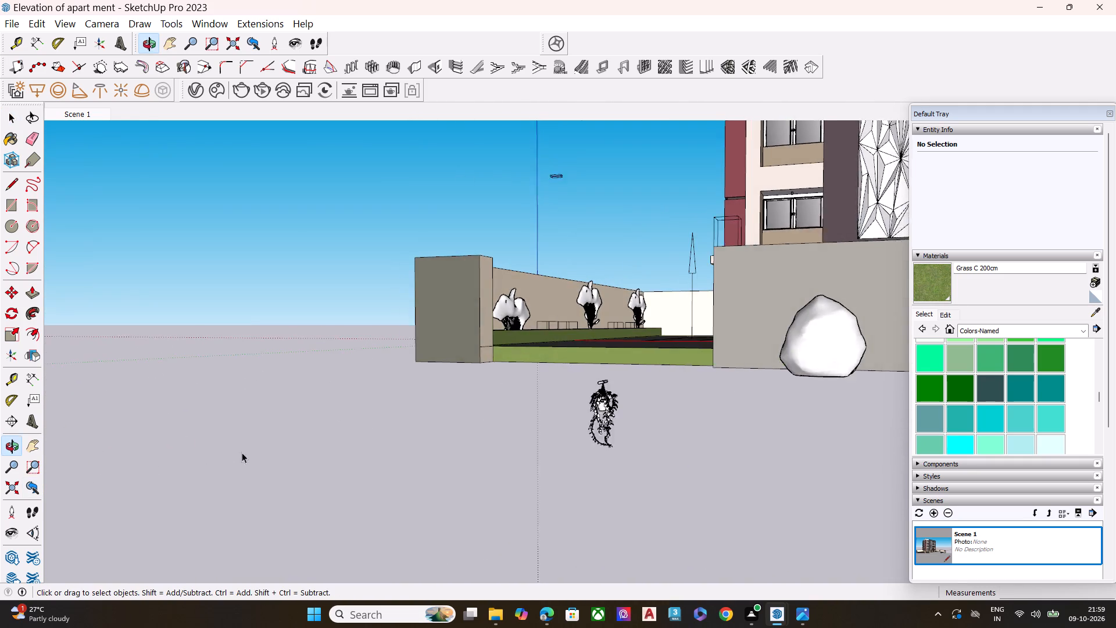
scroll(238, 451, up, 1)
scroll(443, 456, up, 5)
click(635, 388)
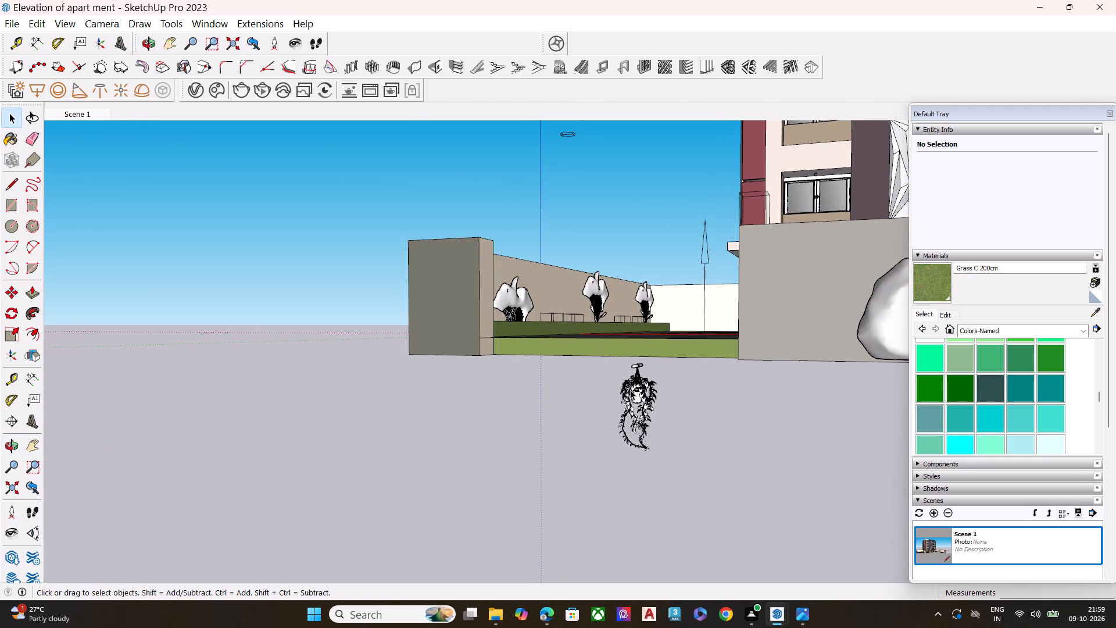
key(m)
click(617, 367)
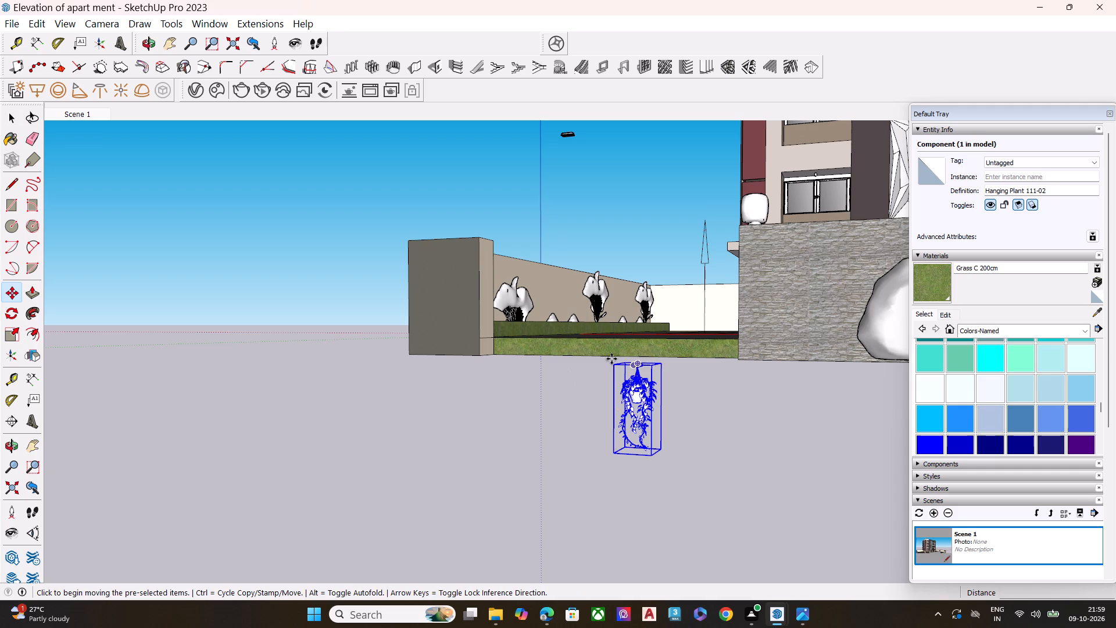
scroll(296, 358, down, 7)
scroll(342, 433, down, 9)
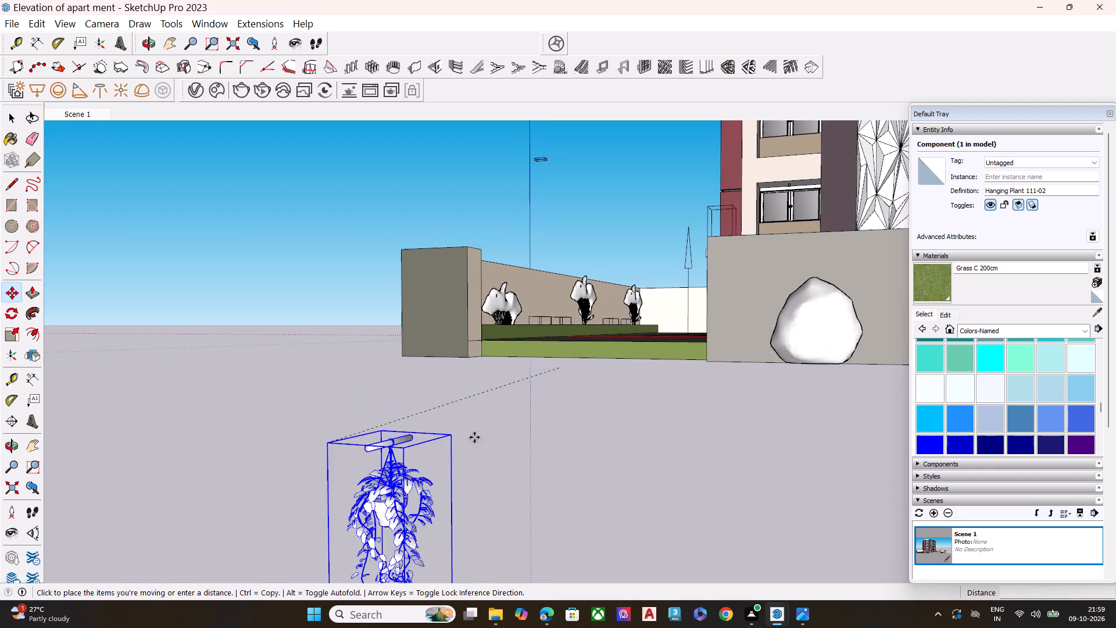
scroll(361, 397, down, 19)
scroll(362, 456, down, 14)
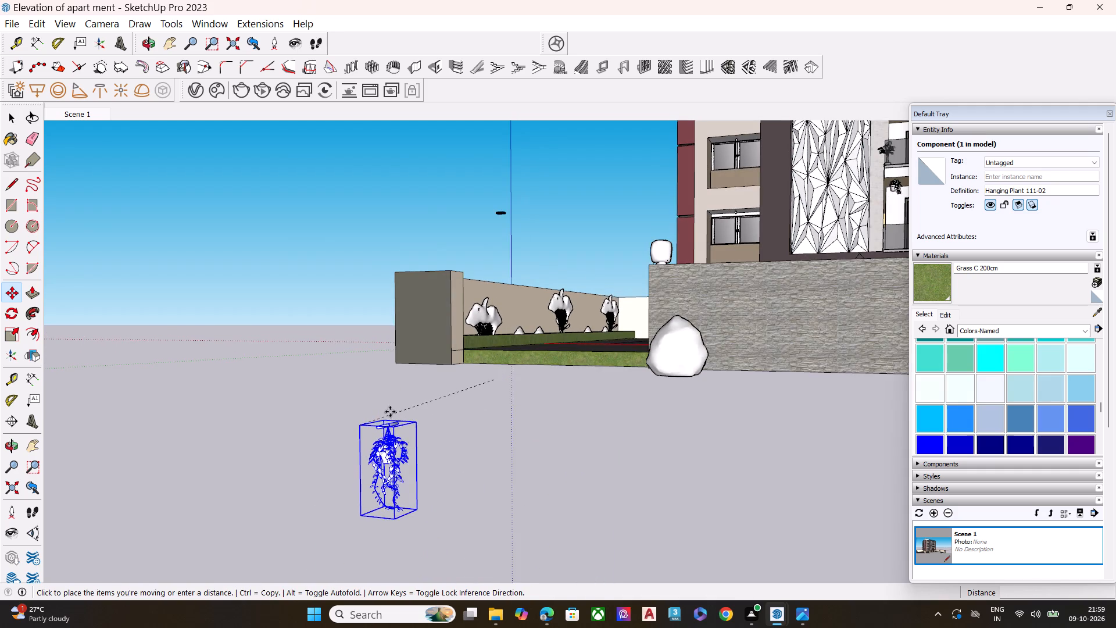
scroll(390, 412, down, 4)
scroll(438, 408, up, 2)
scroll(441, 407, down, 1)
scroll(577, 274, down, 8)
scroll(305, 466, down, 9)
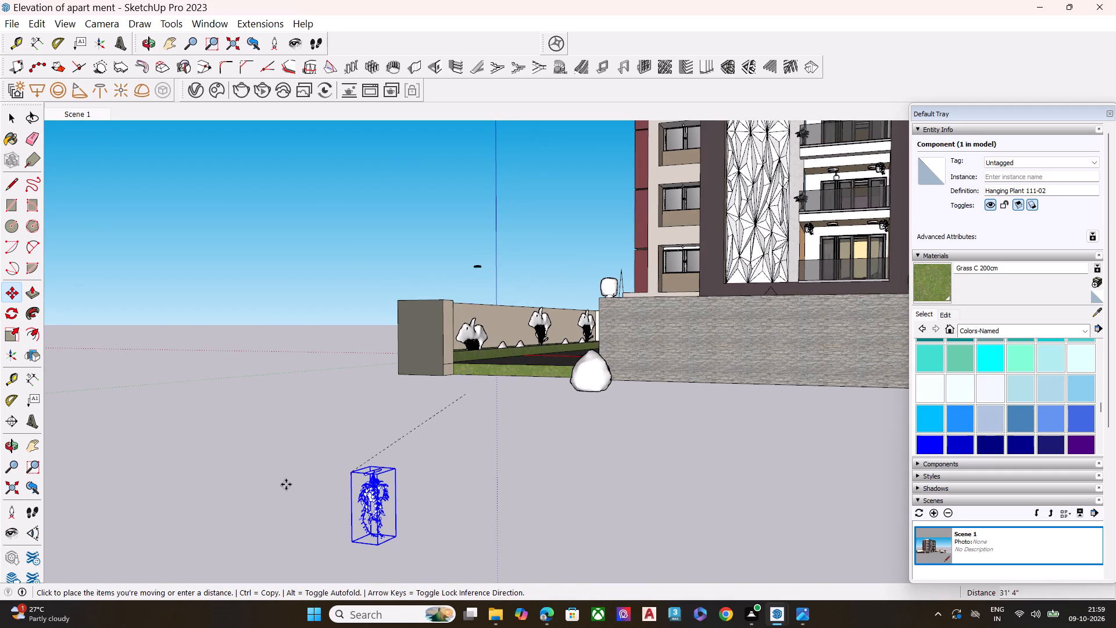
scroll(351, 501, down, 17)
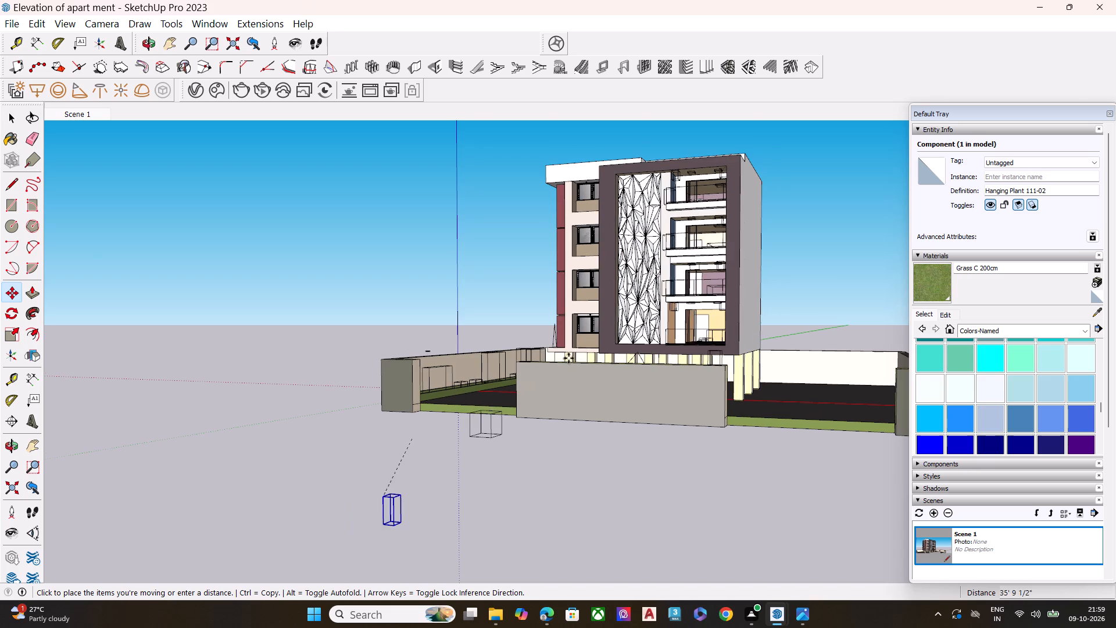
scroll(670, 215, up, 4)
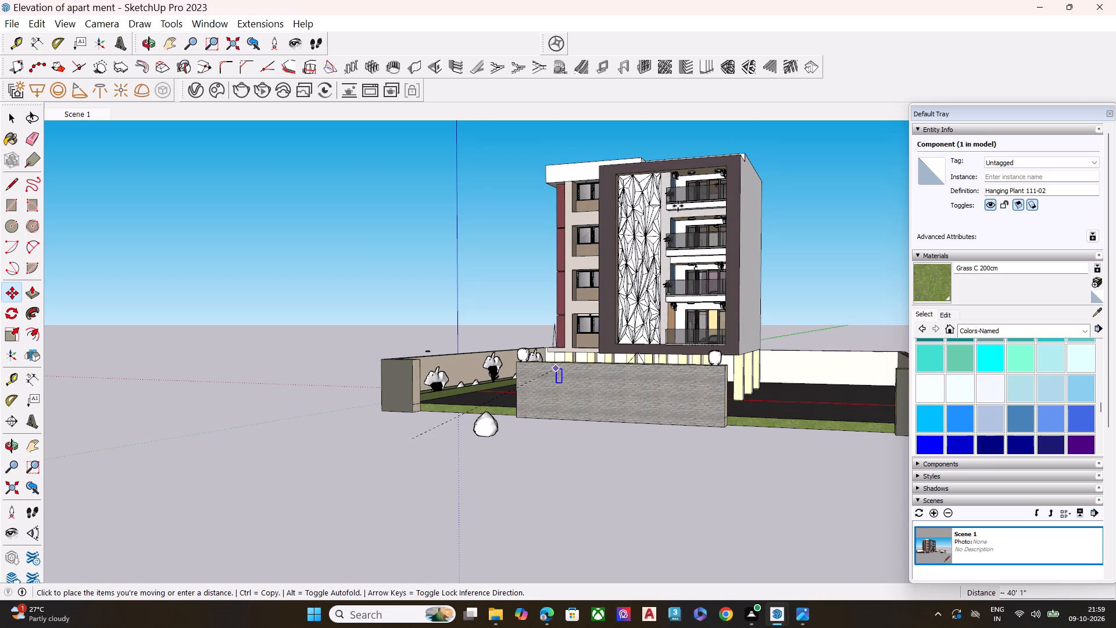
scroll(678, 206, up, 1)
middle_drag(755, 244, 806, 229)
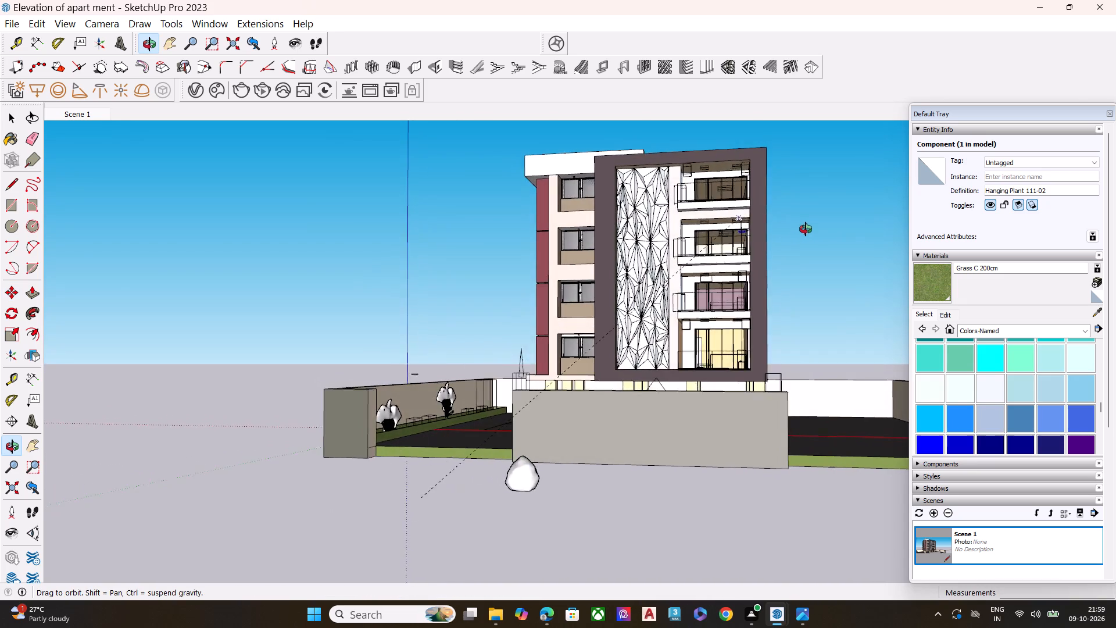
middle_drag(806, 229, 829, 230)
scroll(706, 179, up, 8)
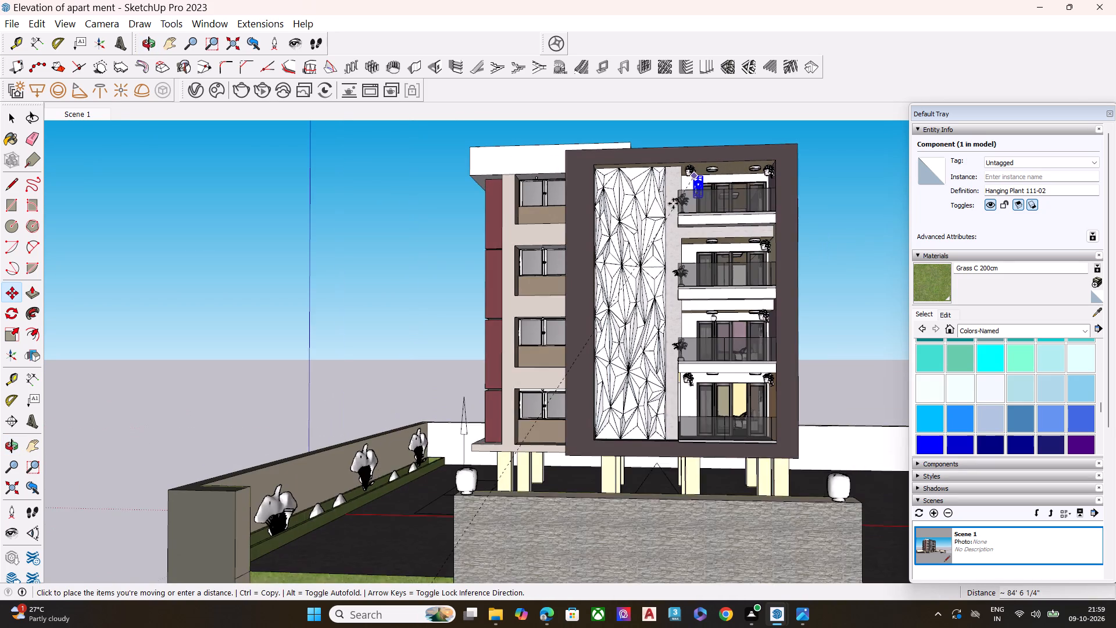
scroll(665, 171, up, 1)
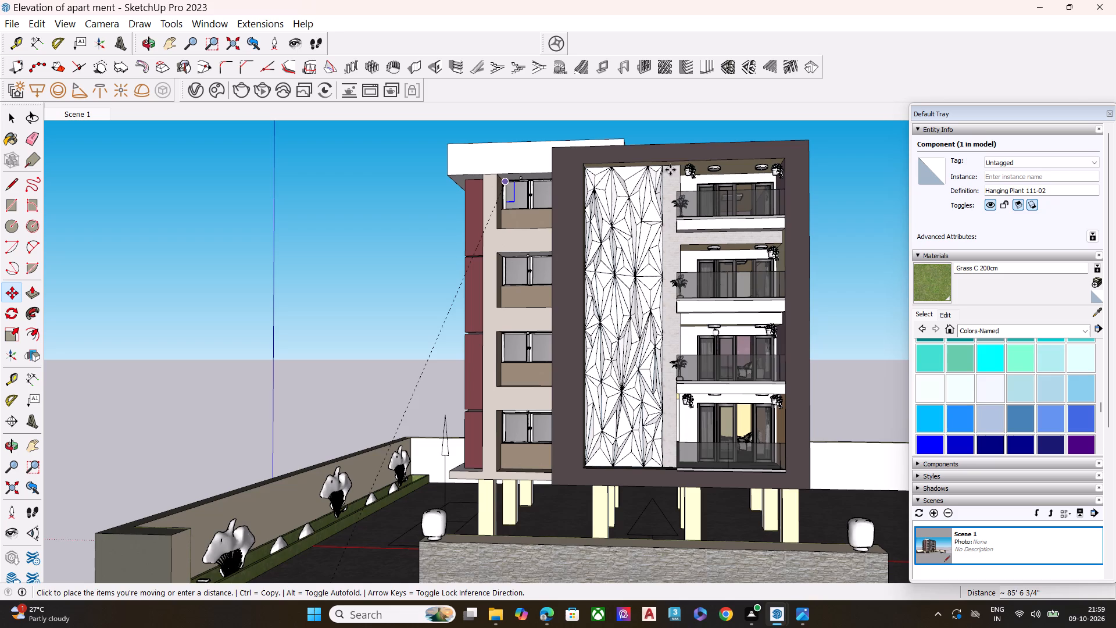
scroll(670, 170, up, 6)
scroll(752, 176, up, 14)
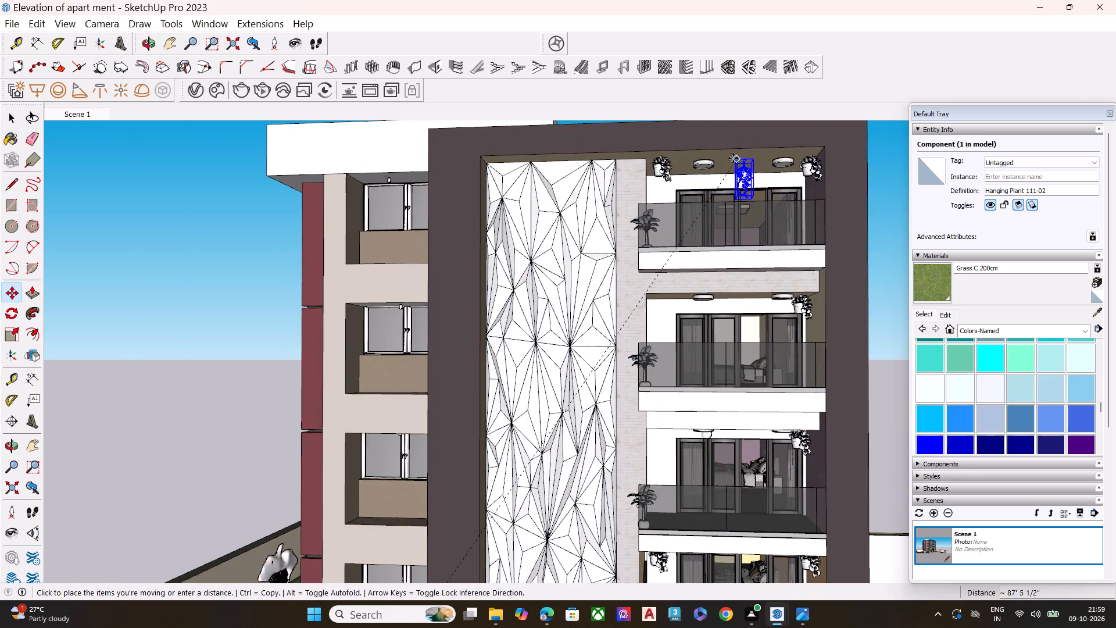
scroll(733, 158, up, 2)
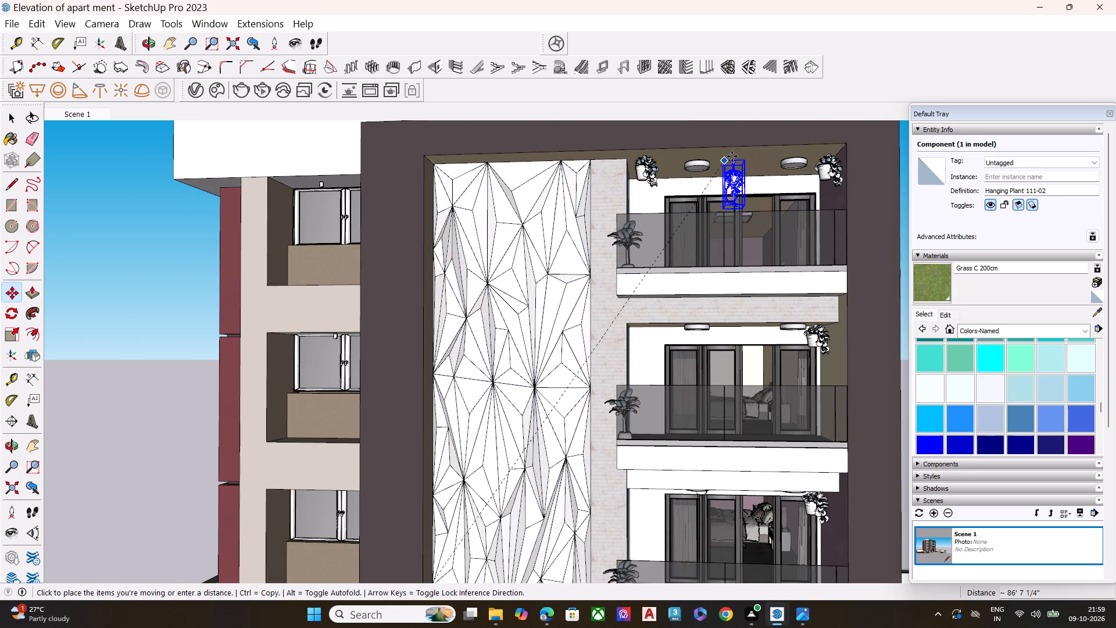
click(738, 158)
key(space)
key(Escape)
scroll(542, 191, down, 8)
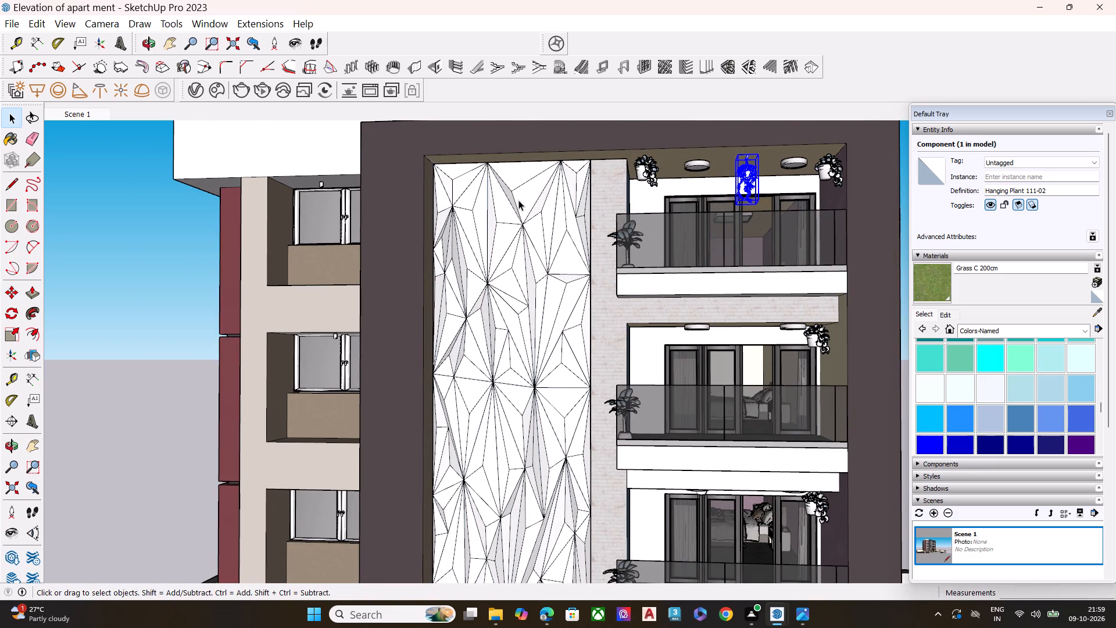
scroll(387, 224, down, 9)
middle_drag(335, 296, 547, 302)
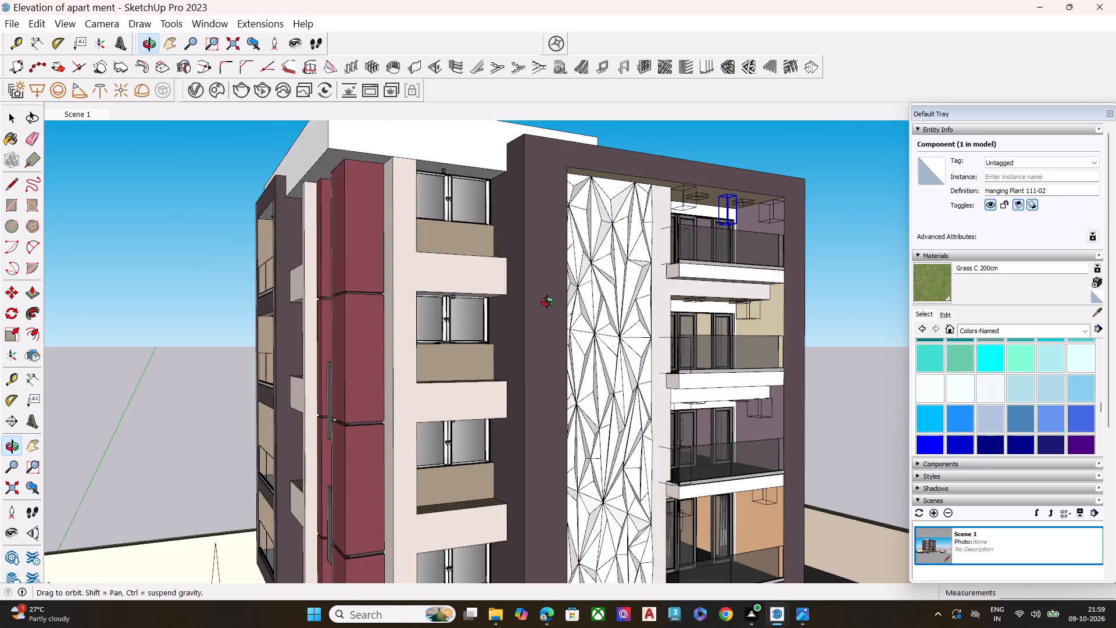
middle_drag(547, 302, 548, 302)
scroll(399, 289, down, 10)
middle_drag(396, 336, 487, 336)
scroll(478, 338, up, 6)
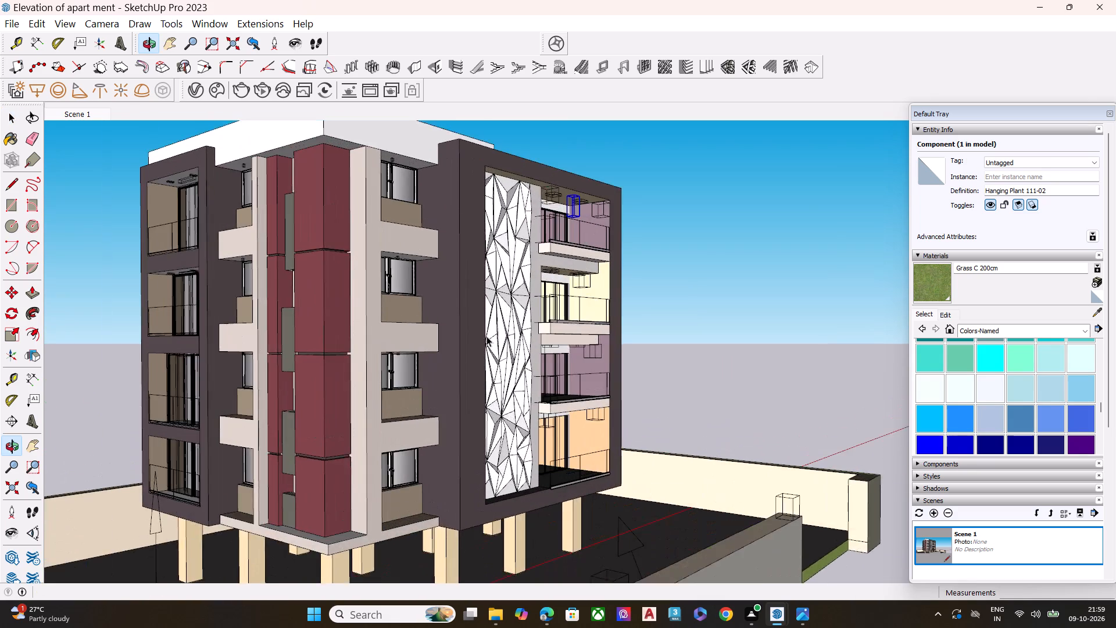
click(723, 302)
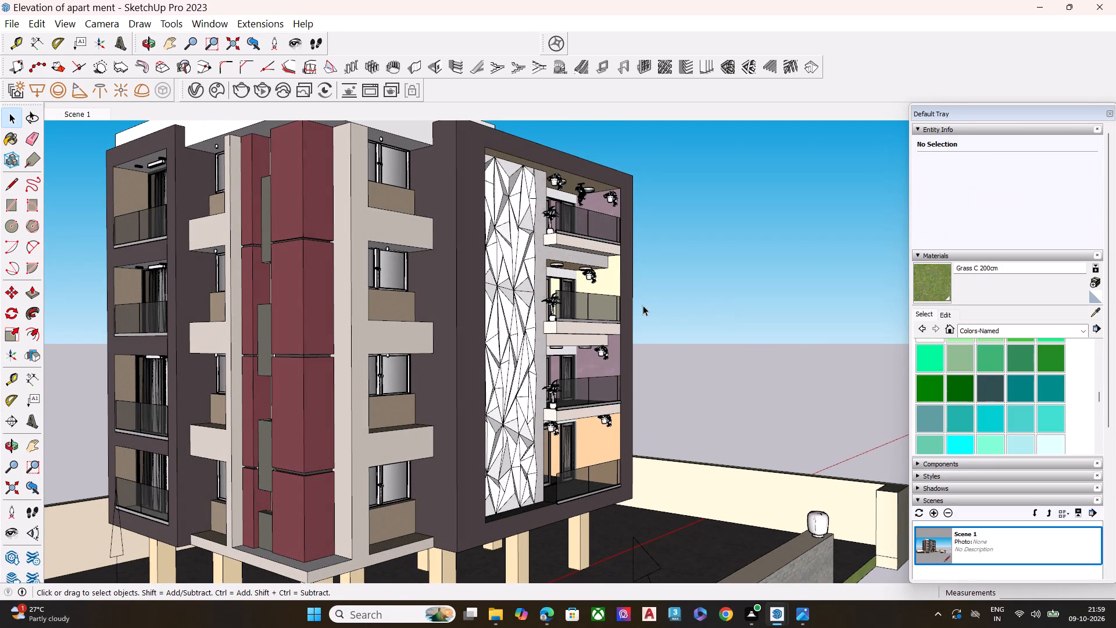
Collapse the material settings and return to the saved Scene 1 camera view.
scroll(514, 287, down, 3)
middle_drag(377, 264, 378, 244)
scroll(378, 244, up, 1)
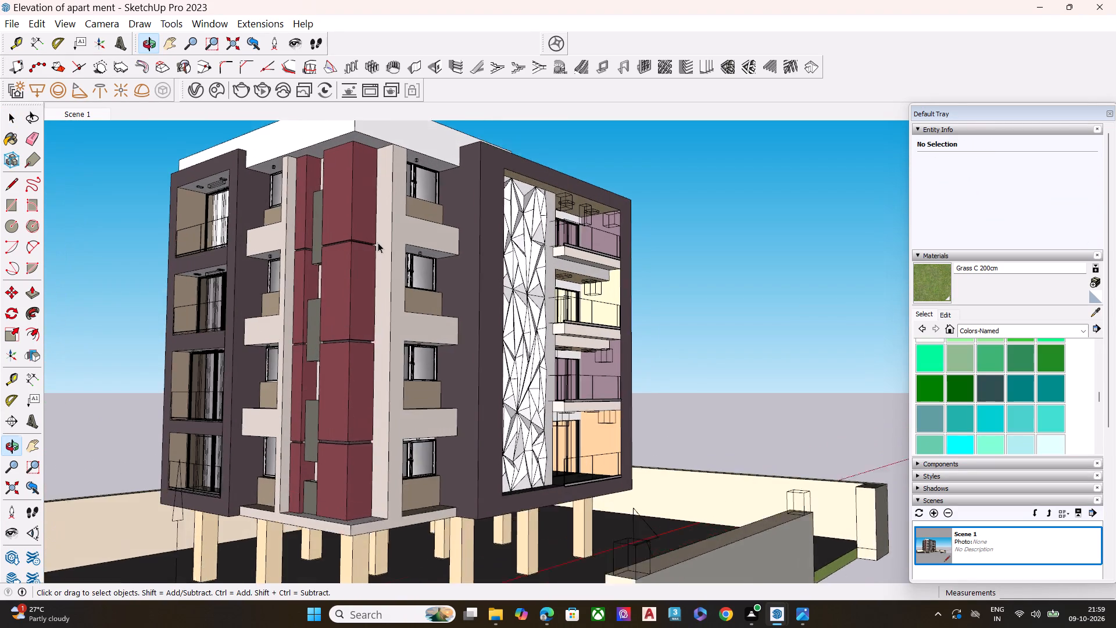
scroll(378, 242, up, 1)
middle_drag(509, 255, 545, 258)
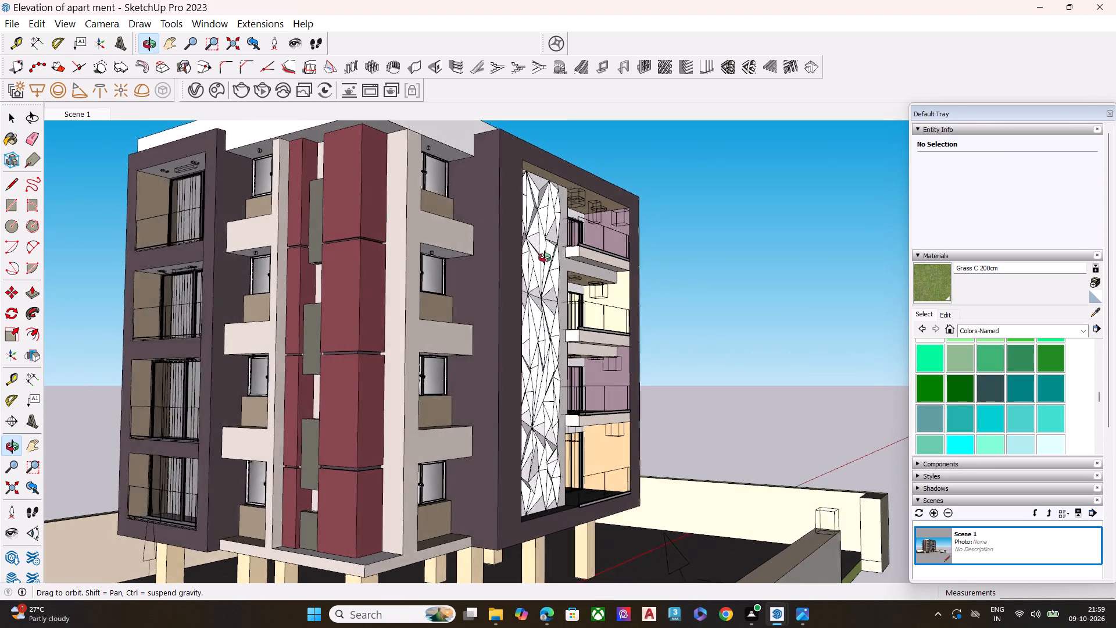
middle_drag(545, 258, 489, 259)
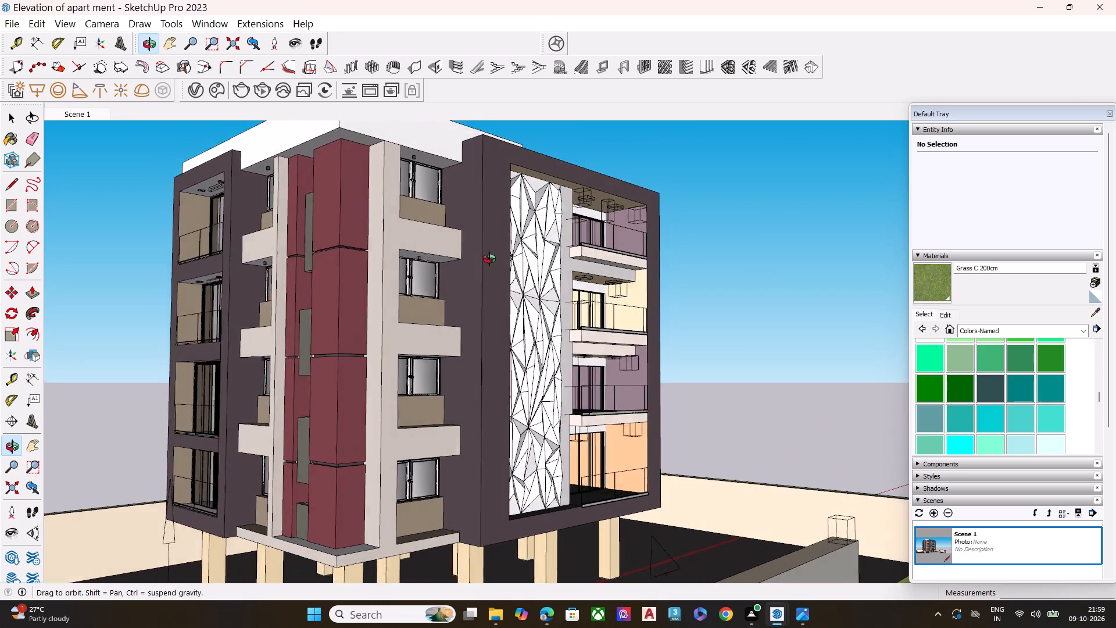
middle_drag(489, 259, 494, 259)
click(961, 257)
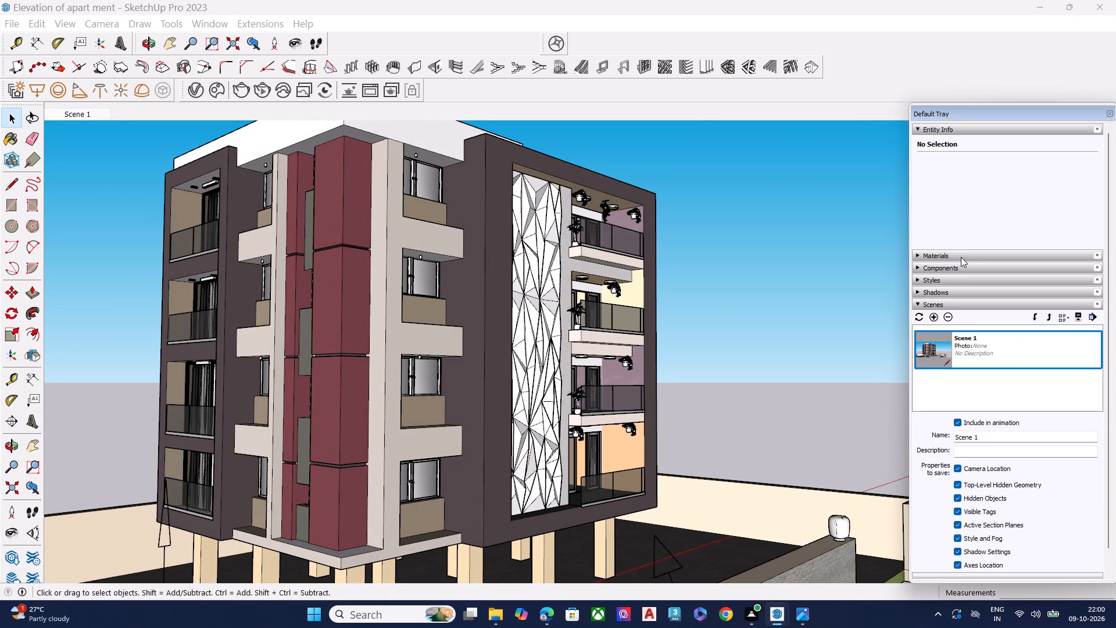
scroll(918, 361, up, 2)
click(81, 116)
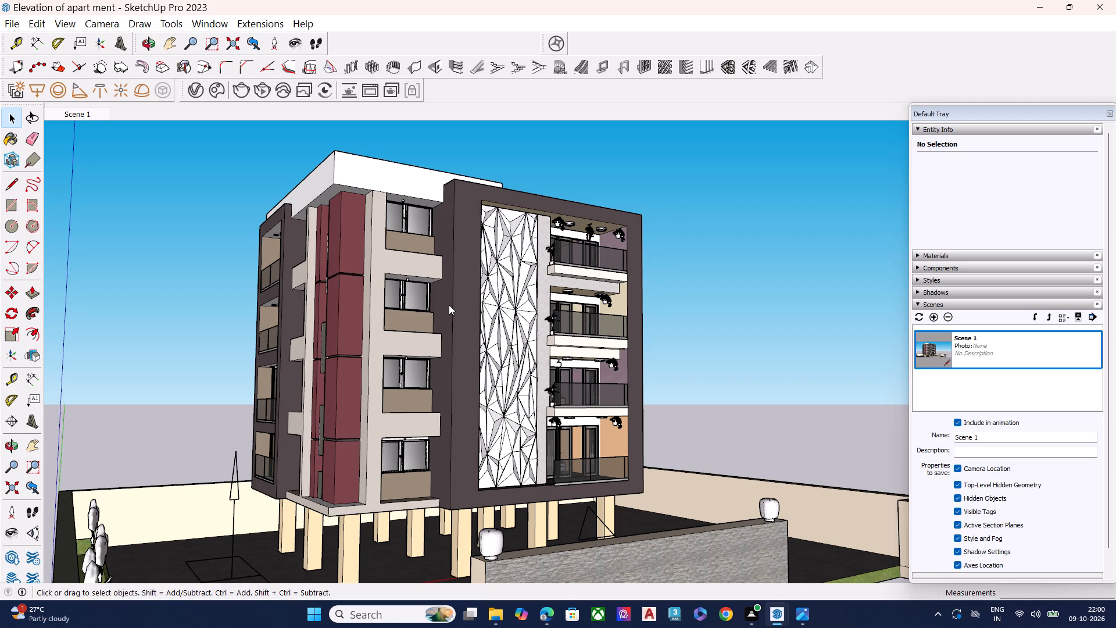
Examine the apartment building's side elevation and the corner with the maroon panels from several angles.
scroll(518, 228, down, 4)
middle_drag(460, 358, 644, 384)
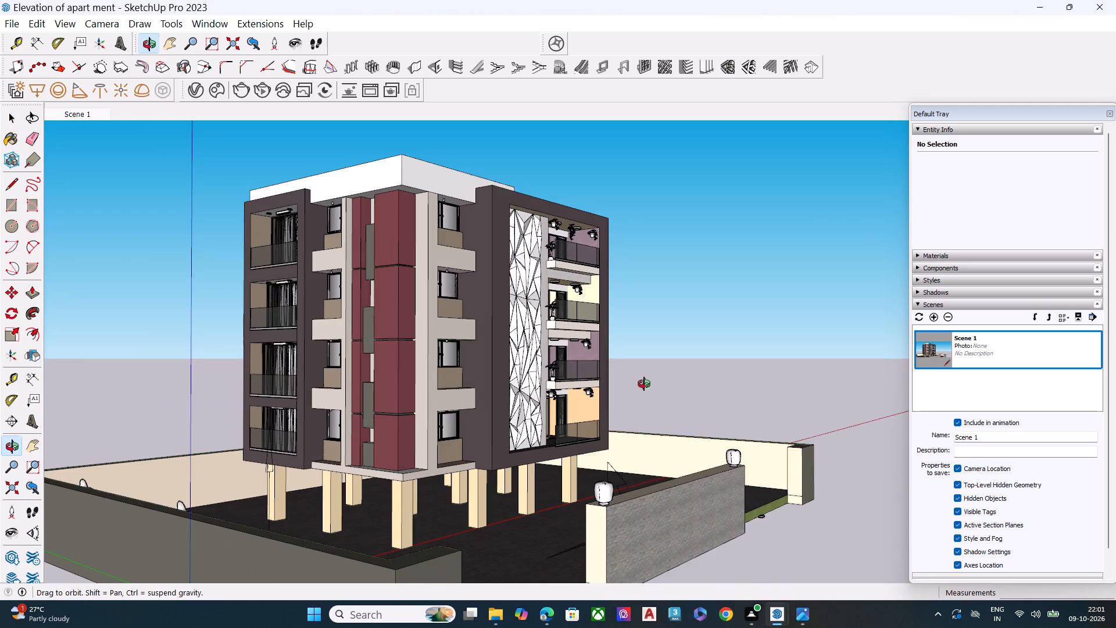
middle_drag(644, 384, 861, 372)
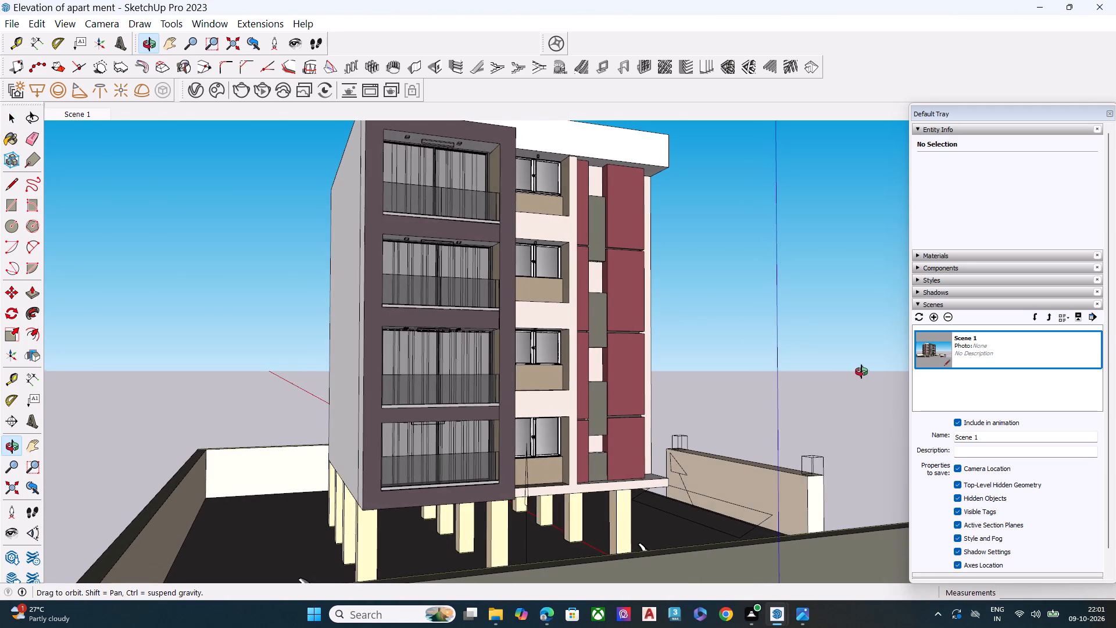
middle_drag(861, 372, 657, 380)
scroll(631, 380, up, 2)
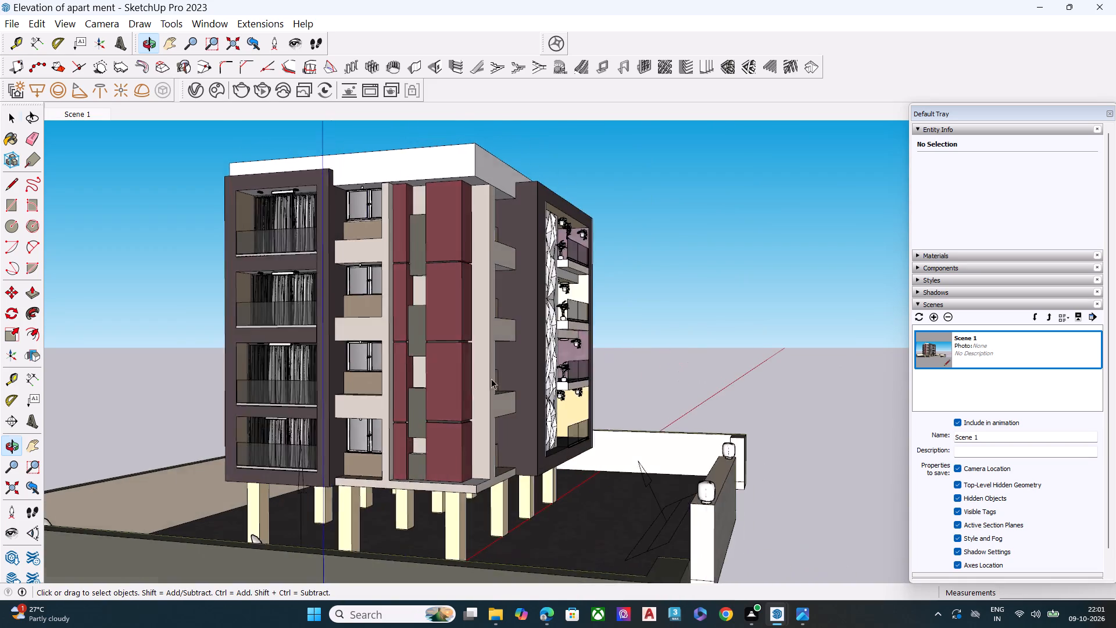
scroll(455, 378, up, 1)
scroll(484, 391, down, 3)
scroll(341, 195, up, 2)
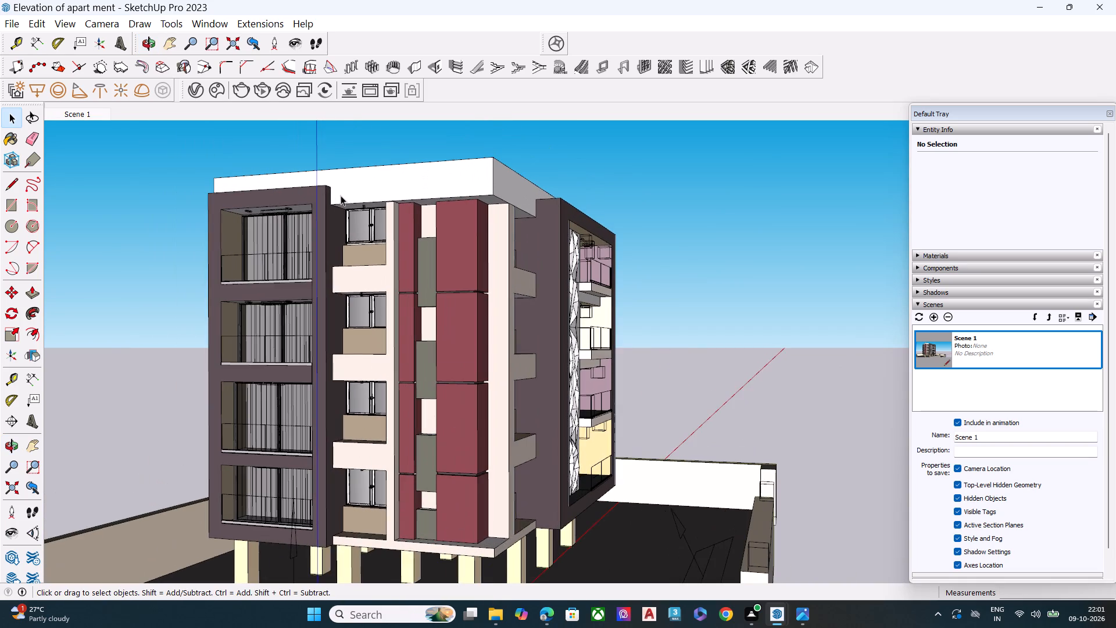
middle_drag(399, 280, 400, 263)
scroll(400, 263, up, 3)
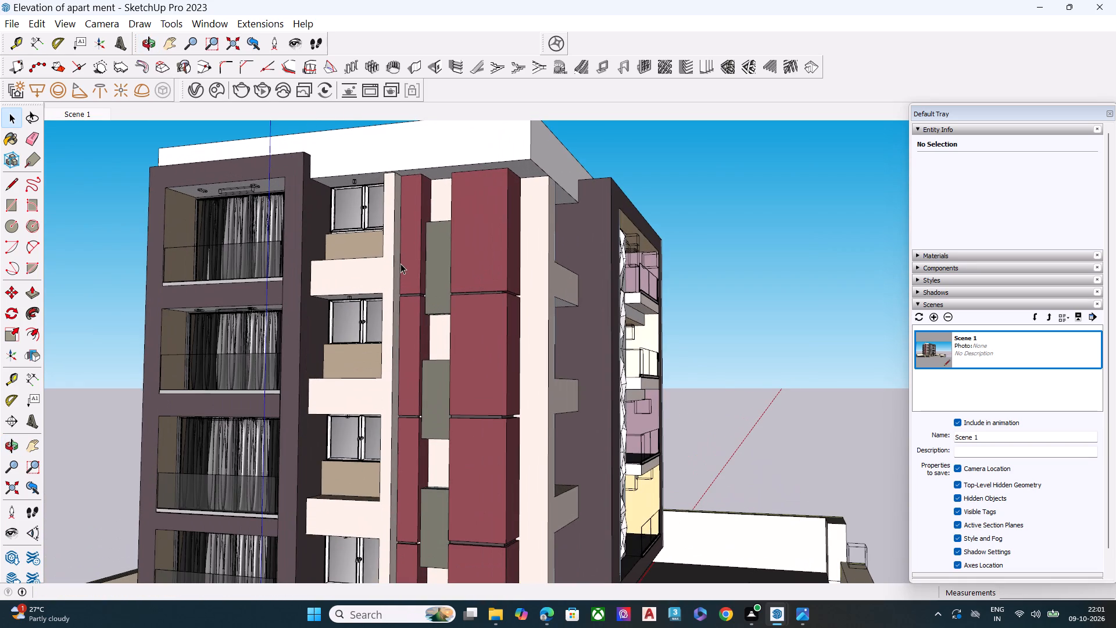
middle_drag(420, 258, 372, 220)
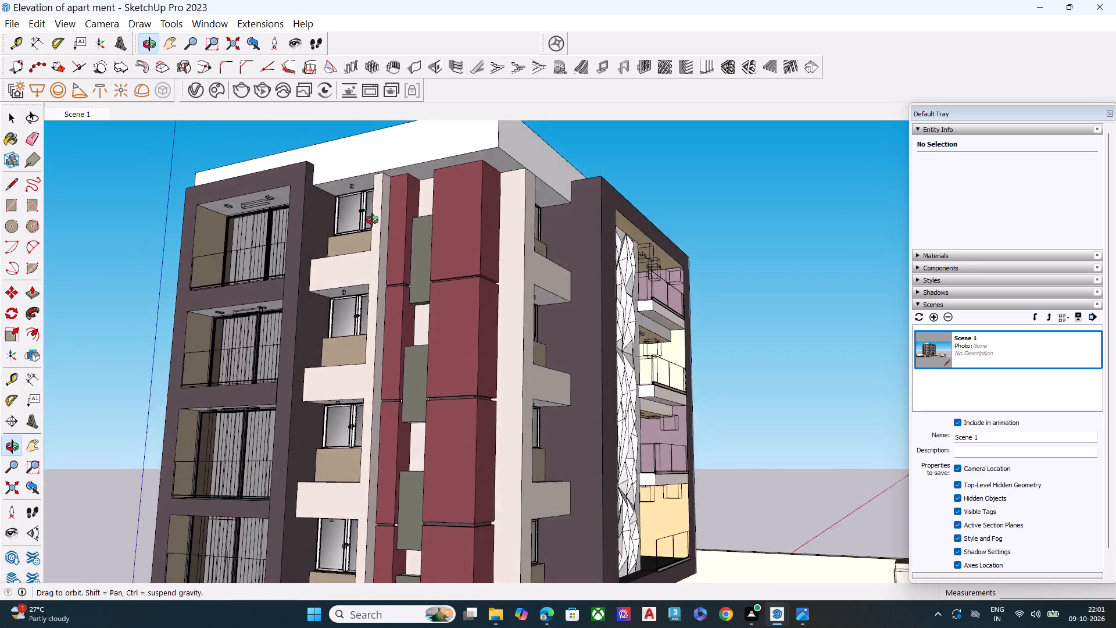
middle_drag(372, 220, 366, 181)
middle_click(366, 181)
scroll(375, 204, up, 1)
scroll(399, 188, down, 5)
scroll(412, 227, up, 2)
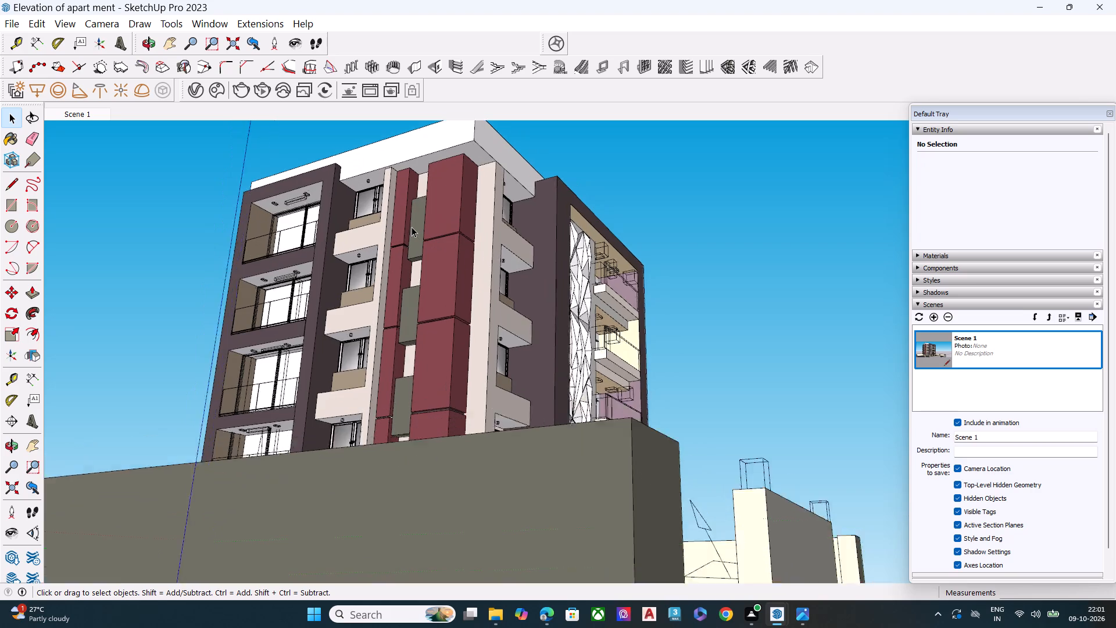
Inspect the side facade's curtained balconies, windows and maroon panels up close, from below and from the plain end wall.
scroll(412, 227, up, 3)
scroll(412, 227, down, 5)
key(h)
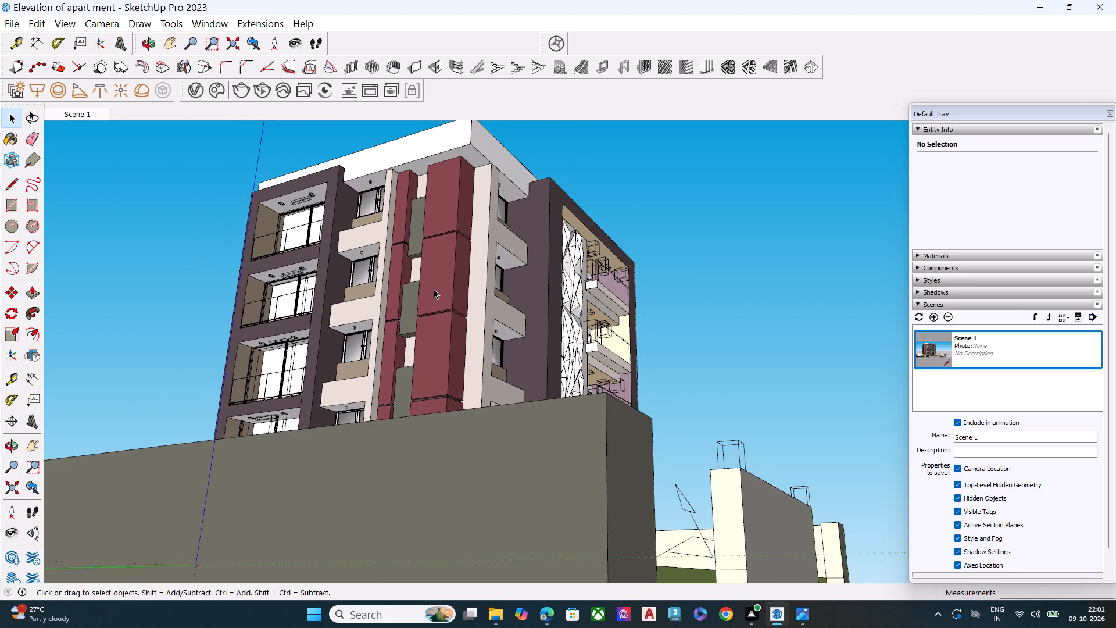
drag(428, 369, 432, 327)
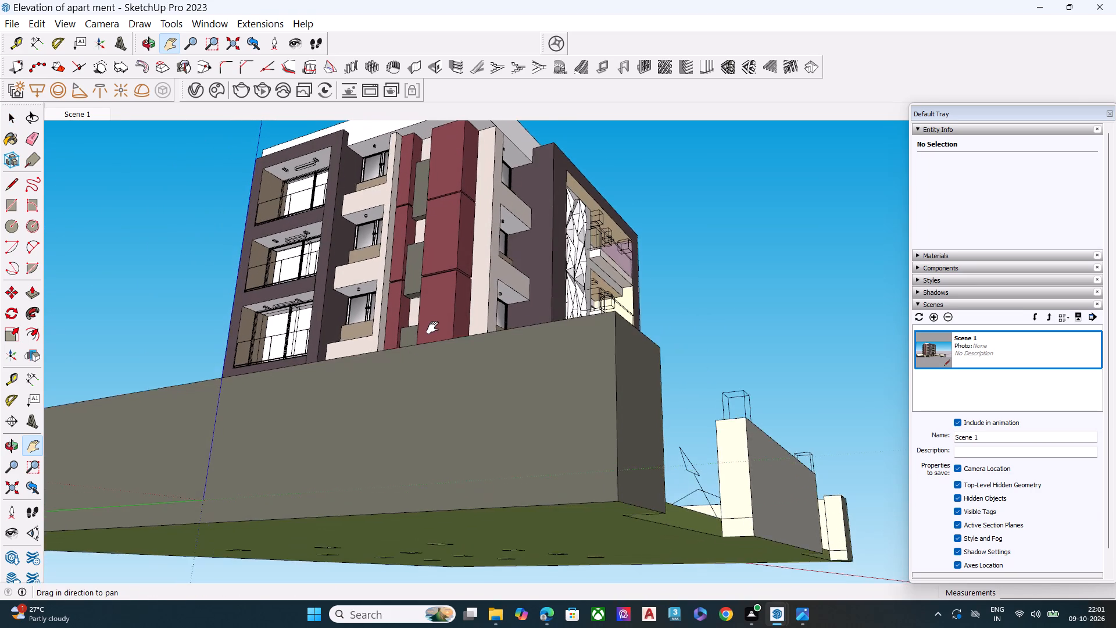
drag(432, 327, 437, 336)
scroll(415, 295, up, 4)
middle_drag(442, 278, 448, 308)
scroll(320, 294, up, 3)
scroll(314, 289, down, 2)
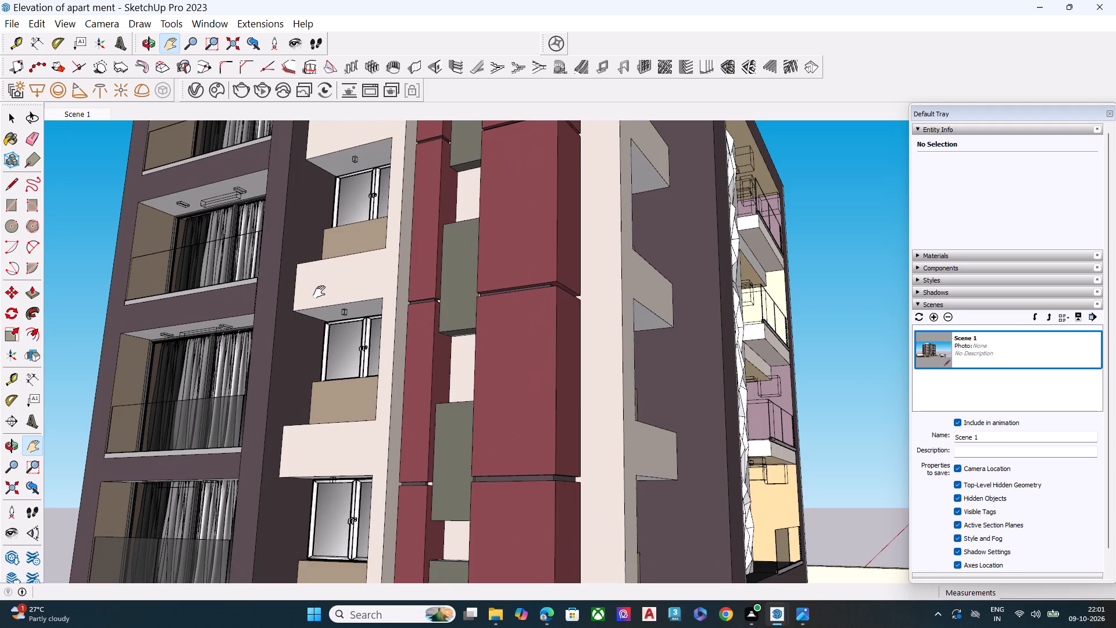
scroll(319, 292, down, 2)
middle_drag(313, 293, 651, 332)
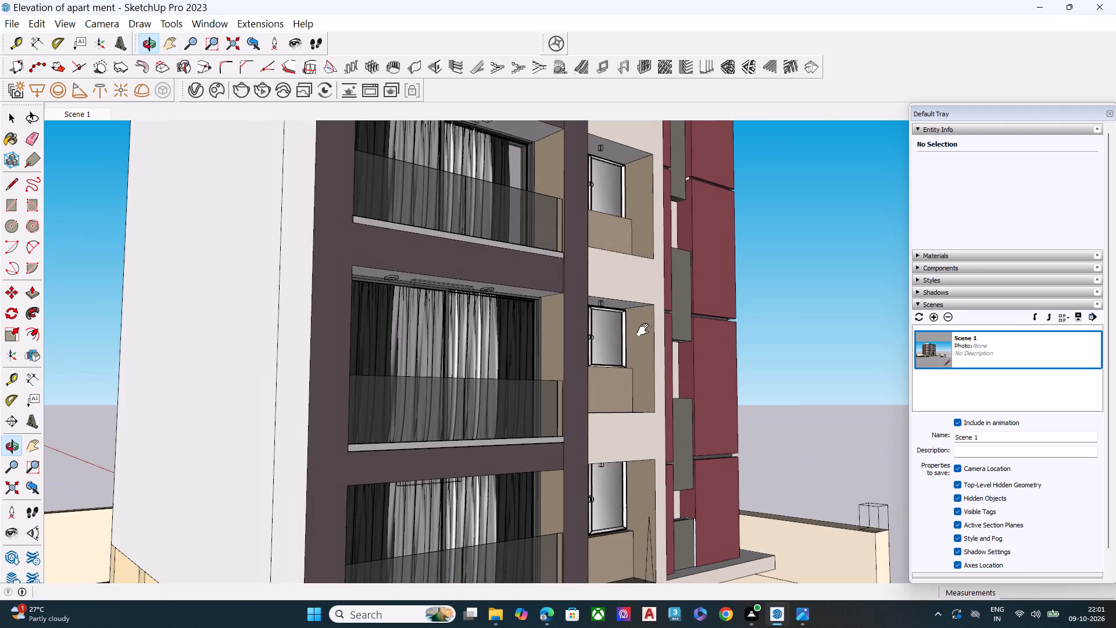
scroll(641, 329, up, 1)
scroll(427, 291, down, 2)
scroll(426, 291, up, 2)
scroll(426, 291, down, 4)
scroll(455, 331, down, 9)
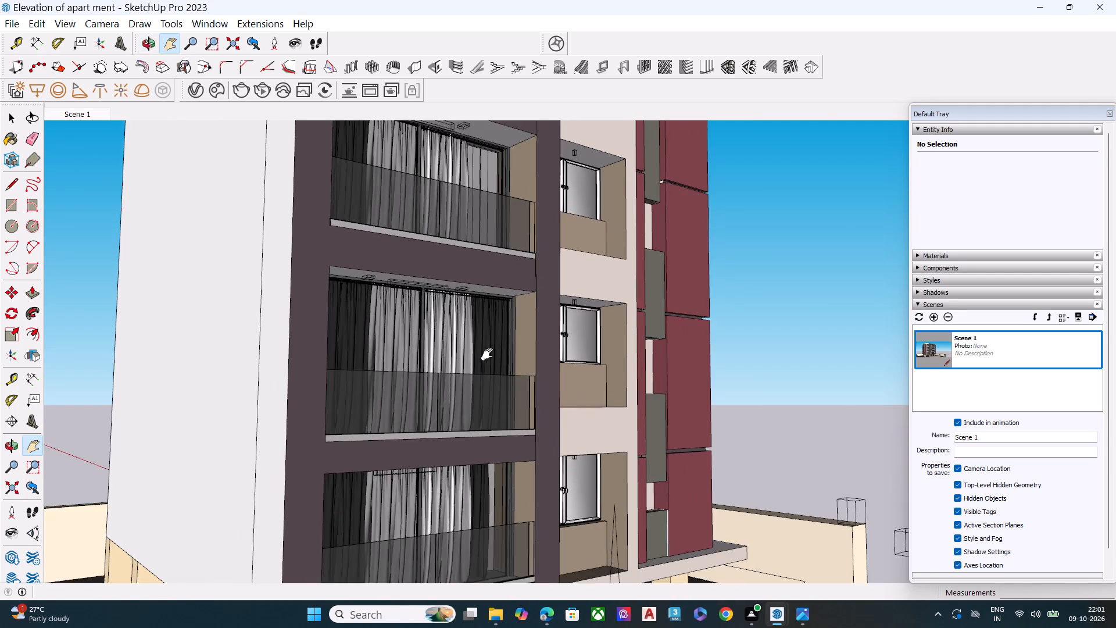
Paint the building's plain white end wall and its narrow strip beside the dark balcony frame with 0032_Moccasin from Colors-Named.
scroll(488, 348, down, 9)
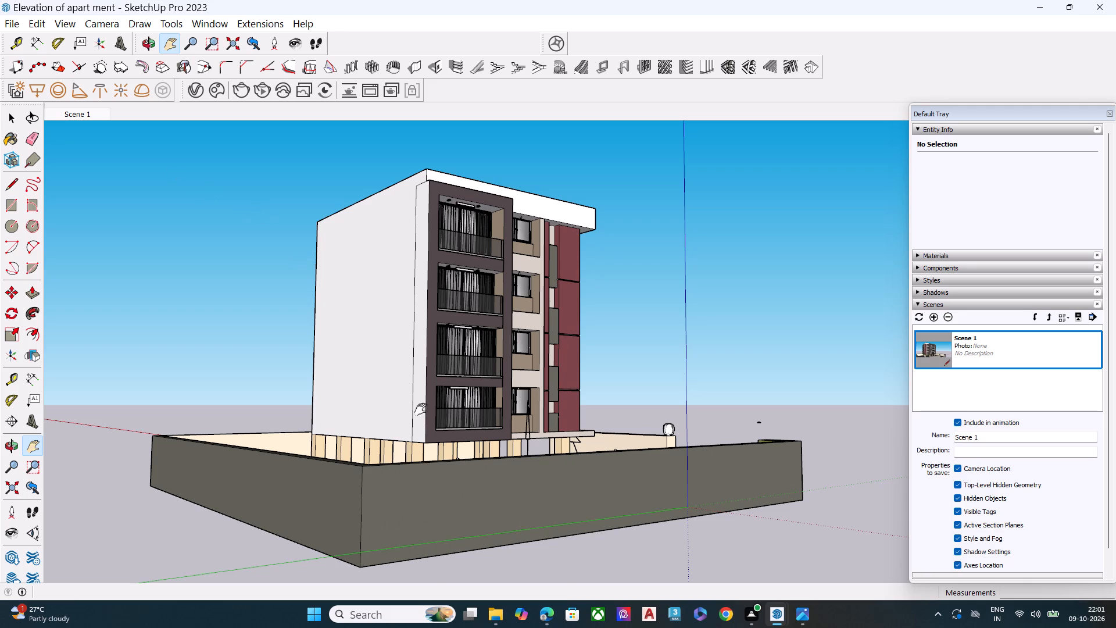
scroll(456, 411, up, 5)
scroll(471, 431, down, 3)
middle_drag(507, 238, 510, 242)
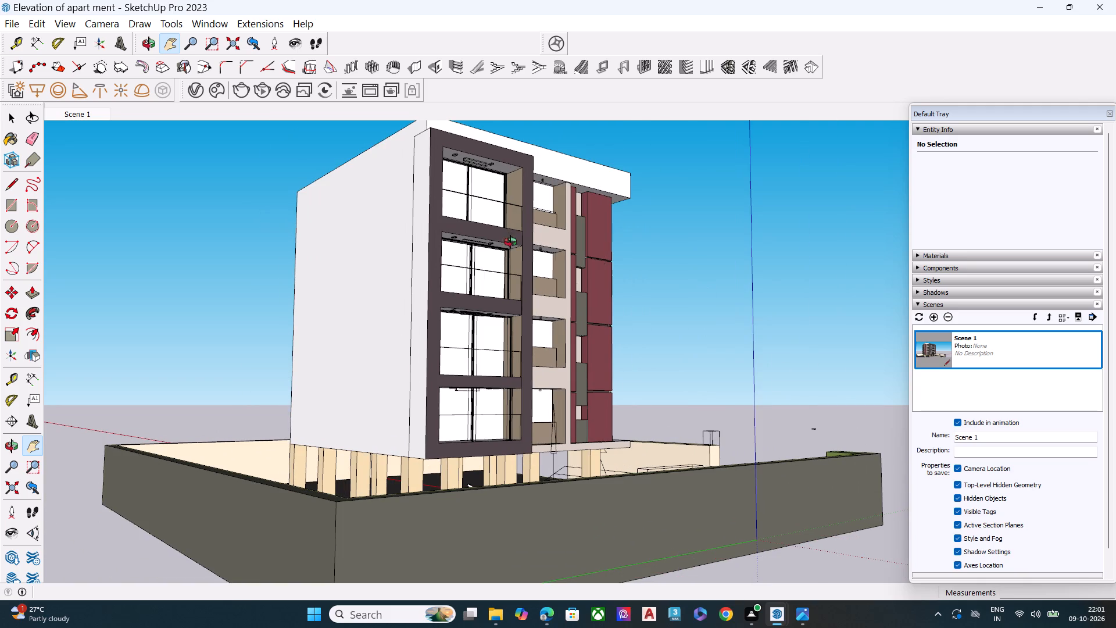
middle_drag(510, 242, 546, 284)
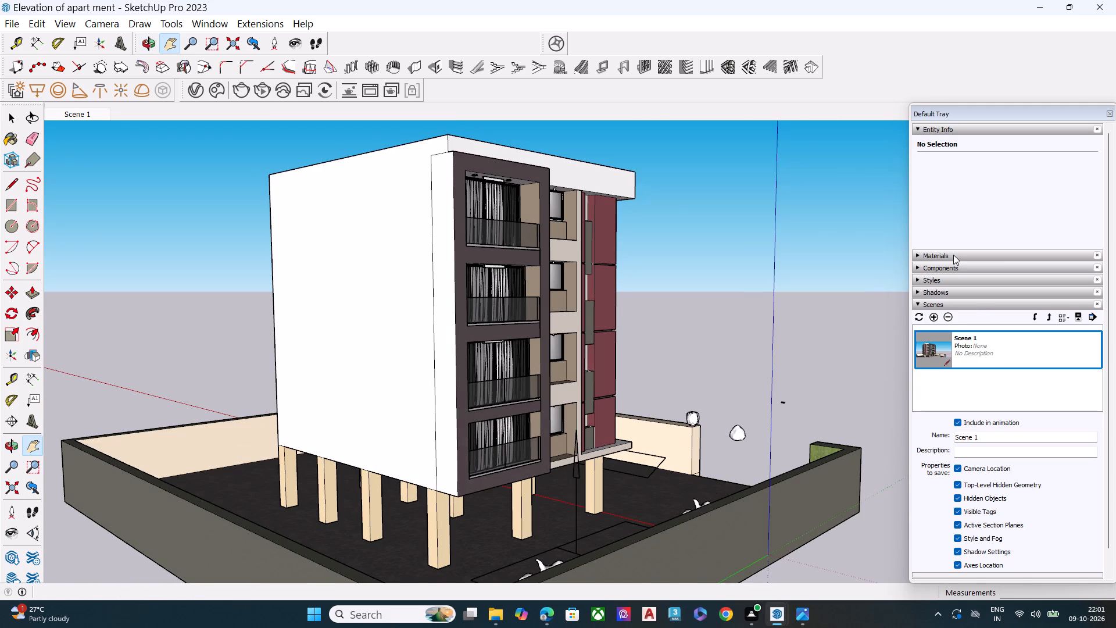
click(953, 254)
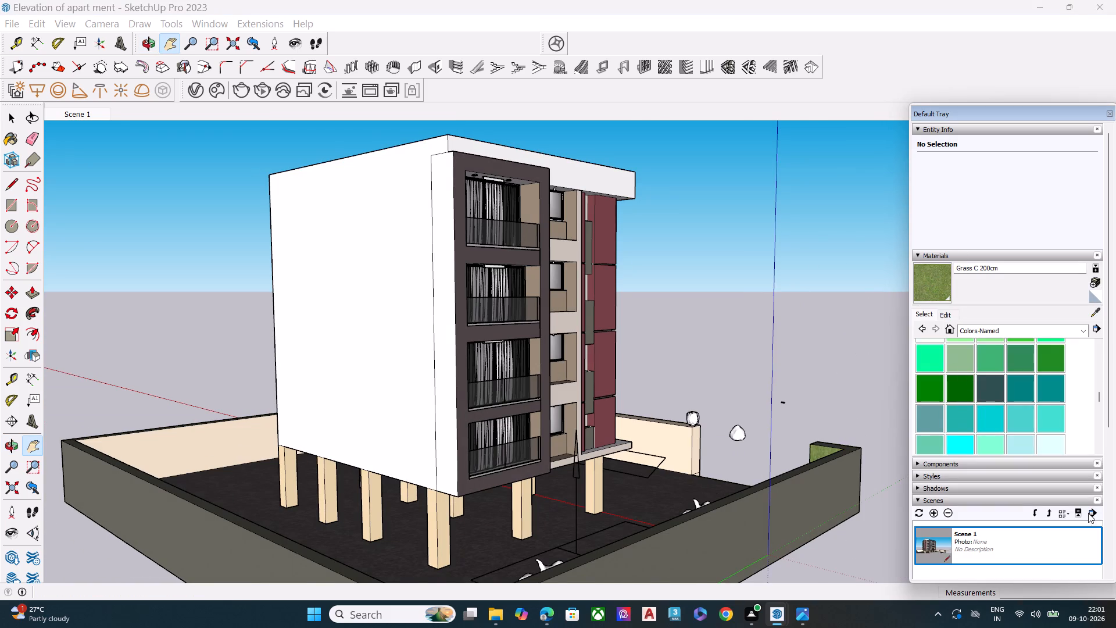
scroll(957, 433, down, 6)
scroll(969, 415, up, 2)
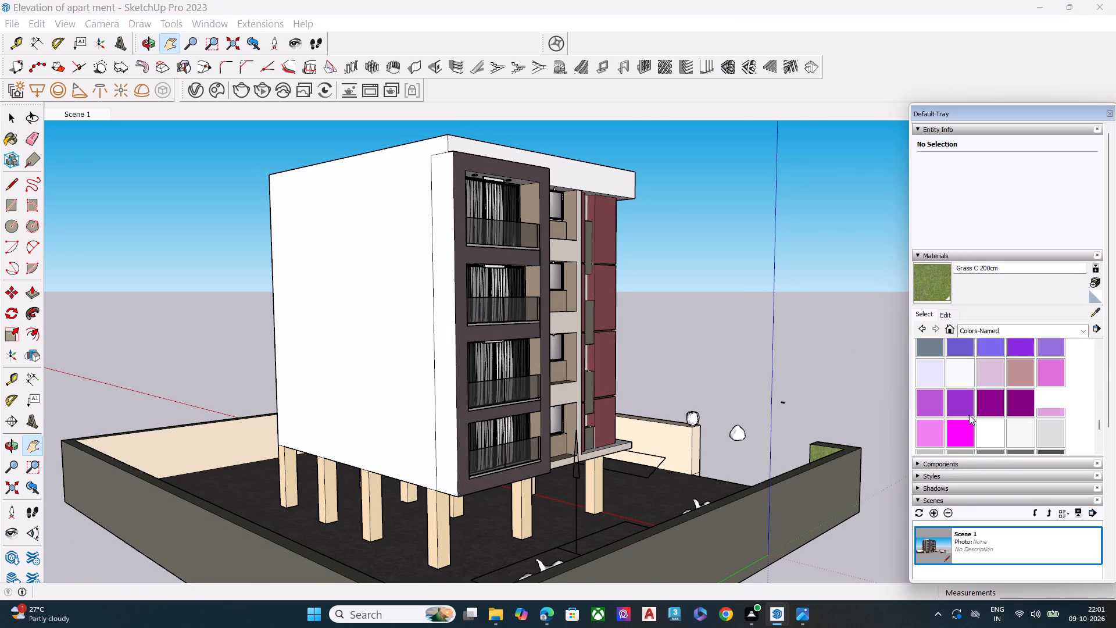
scroll(969, 415, up, 1)
scroll(995, 401, down, 2)
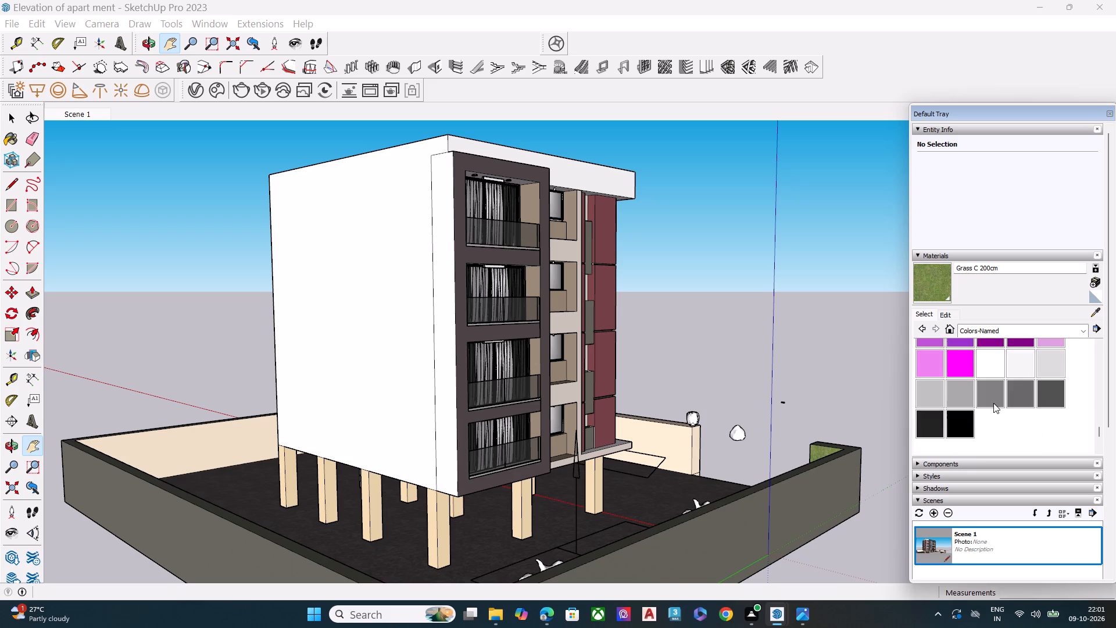
scroll(993, 403, down, 1)
scroll(990, 404, up, 2)
scroll(990, 404, down, 2)
scroll(990, 404, up, 2)
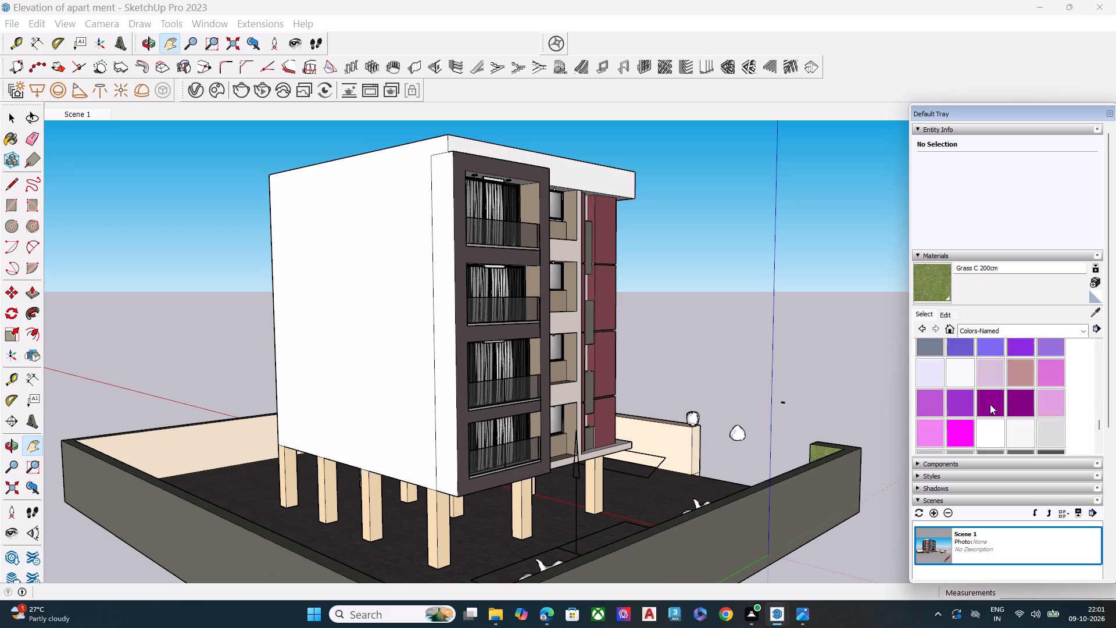
scroll(990, 404, up, 5)
scroll(931, 386, up, 2)
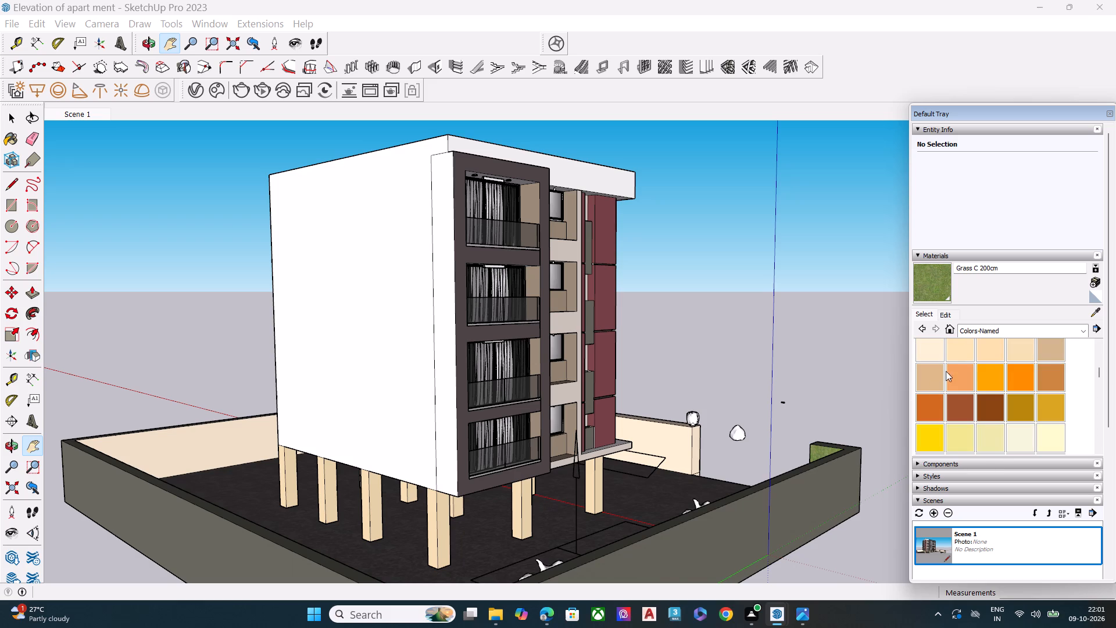
click(961, 347)
click(423, 341)
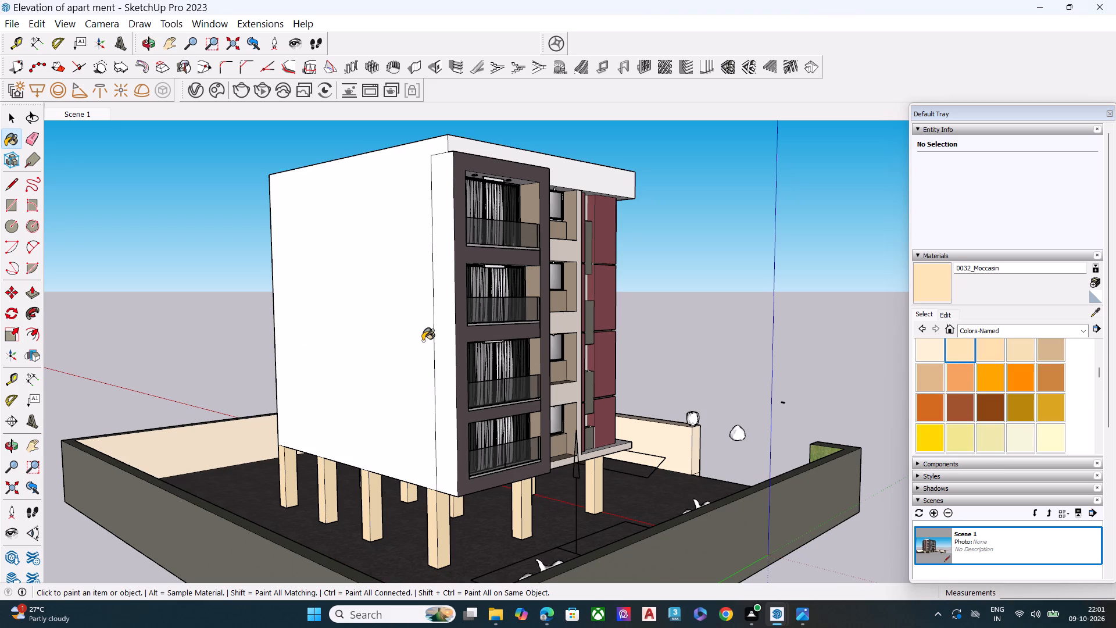
click(441, 327)
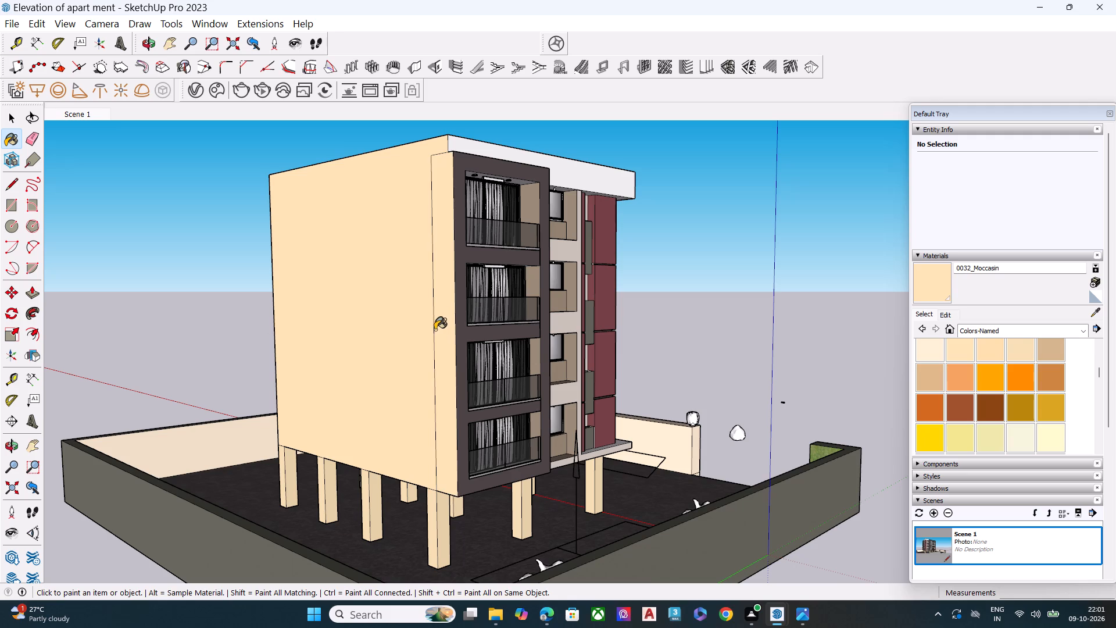
key(space)
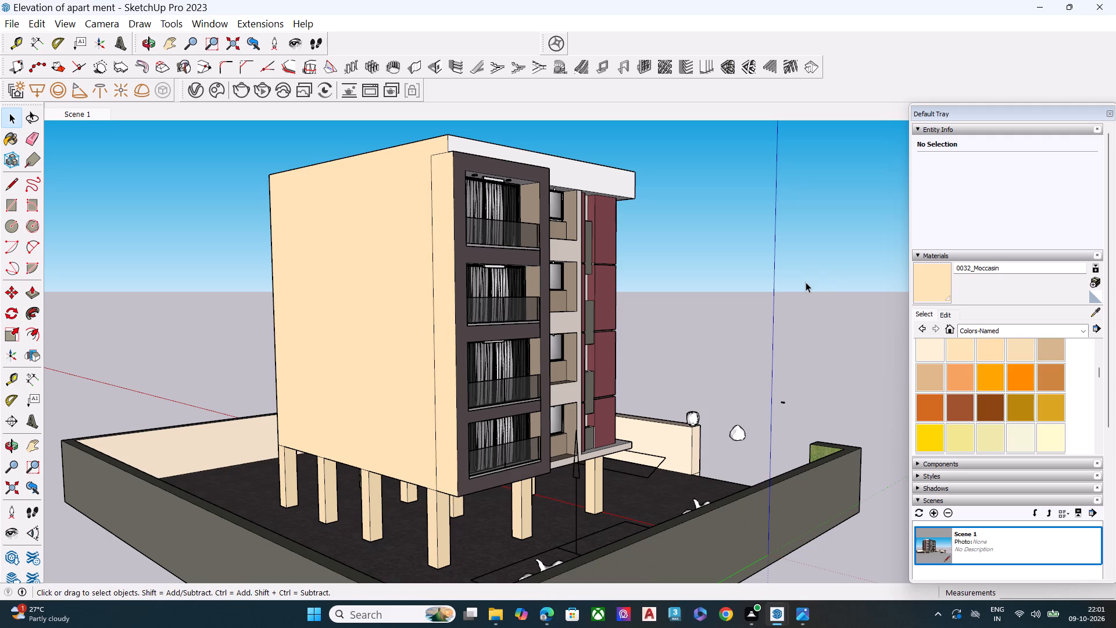
Examine the painted end wall together with the side balconies and windows up close.
scroll(610, 374, up, 5)
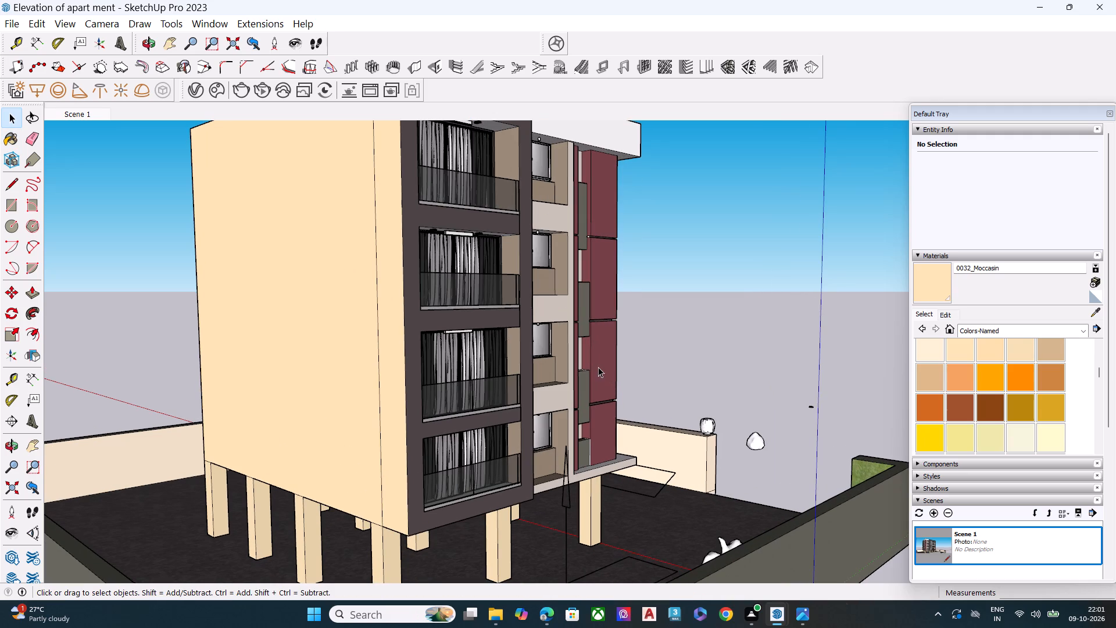
middle_drag(598, 366, 569, 370)
key(h)
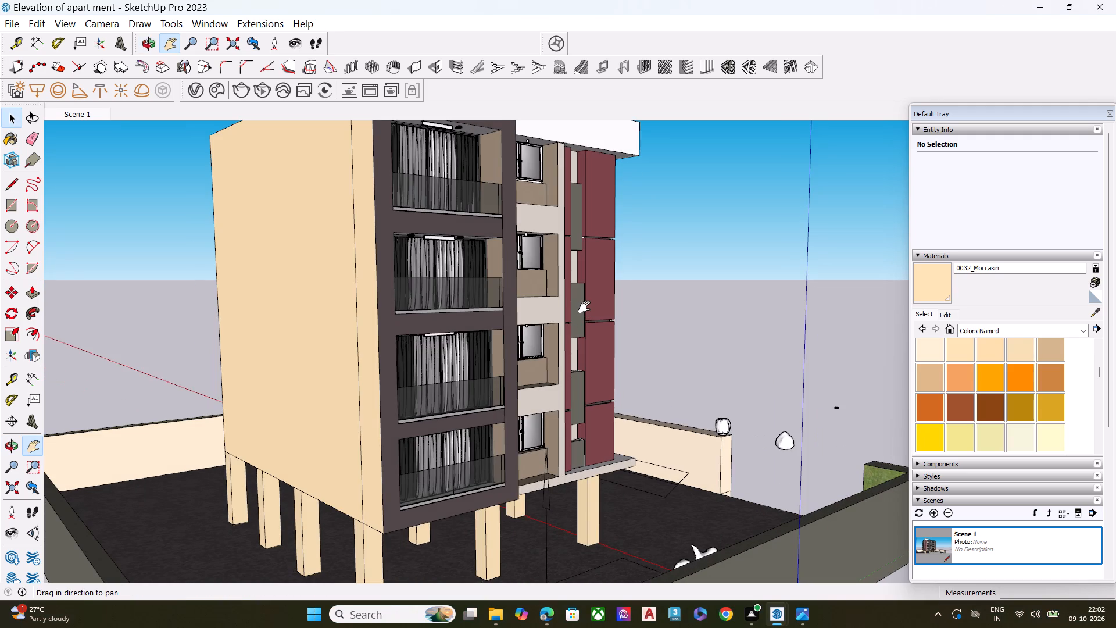
drag(514, 251, 496, 311)
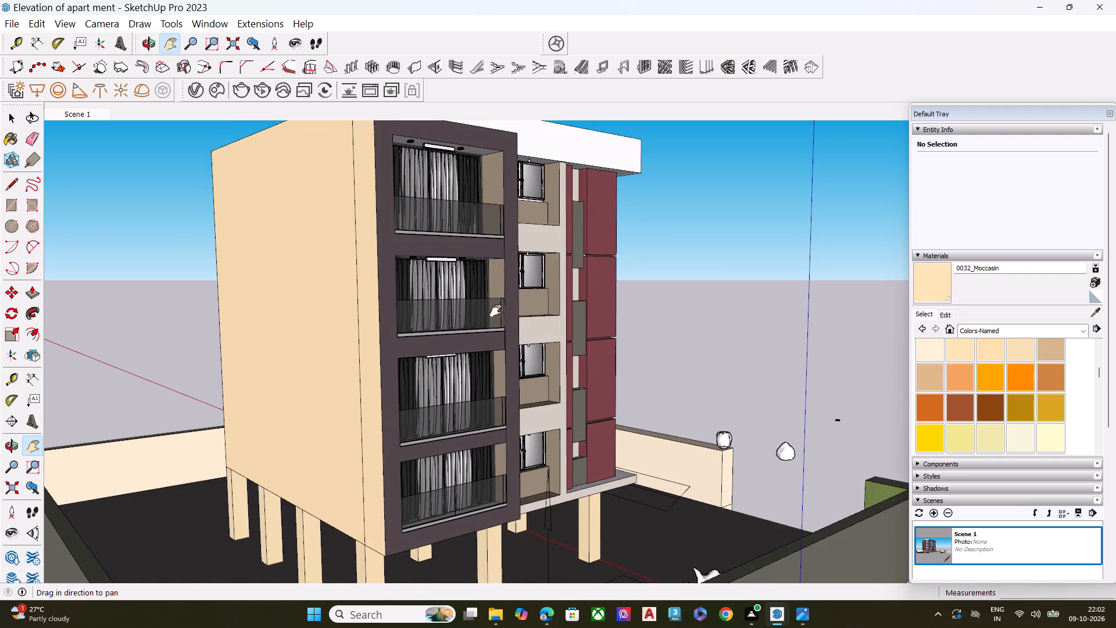
drag(496, 311, 442, 300)
scroll(443, 297, up, 3)
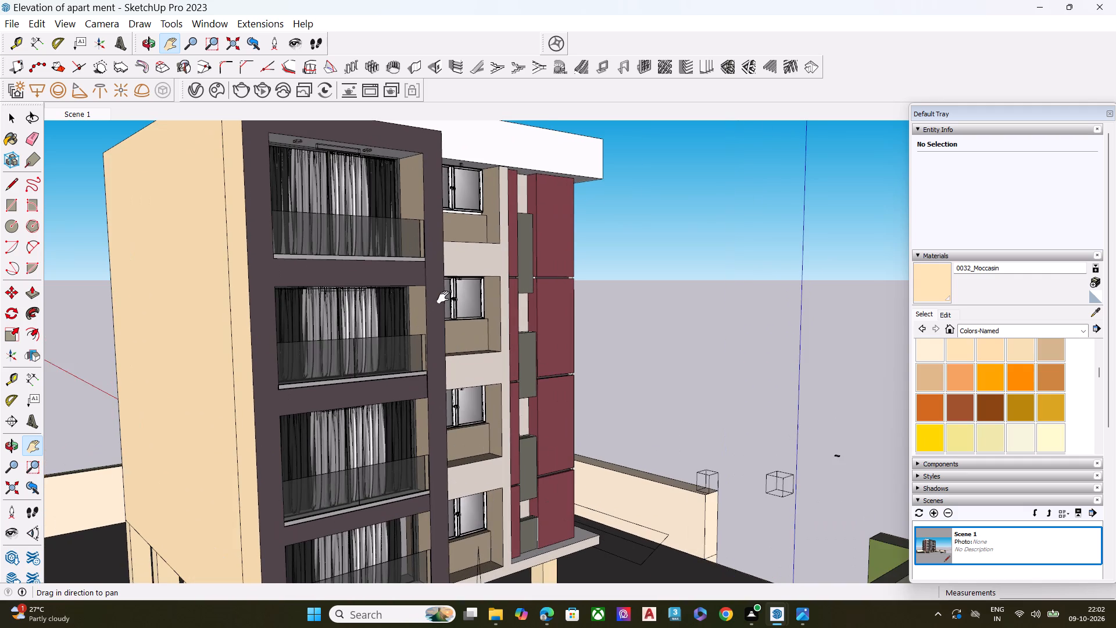
middle_drag(442, 295, 443, 239)
scroll(443, 239, up, 1)
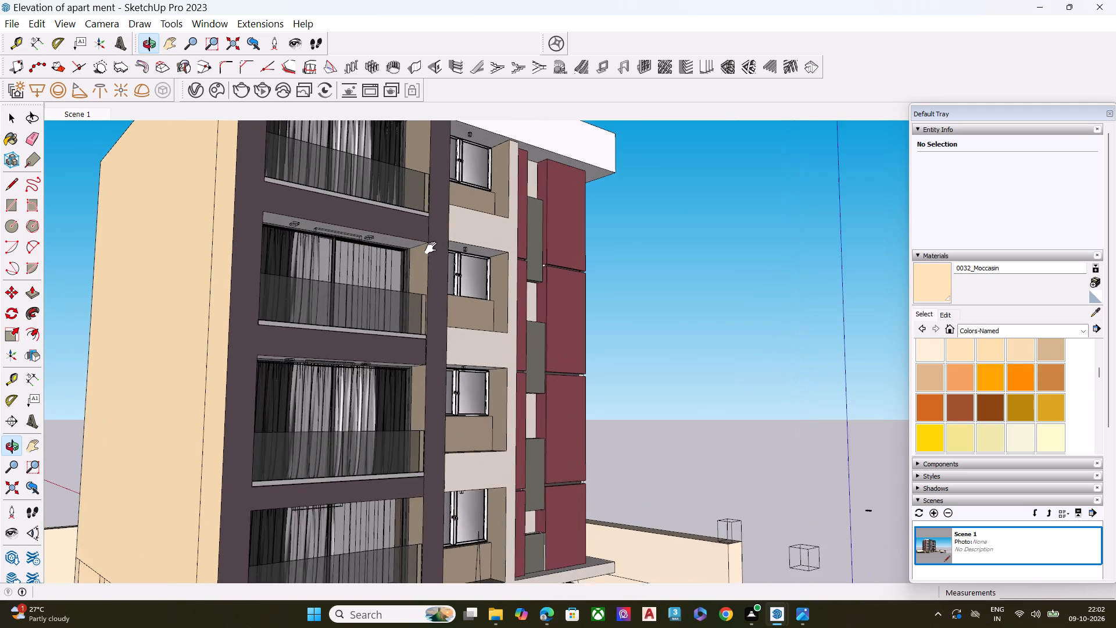
scroll(431, 248, up, 1)
scroll(591, 287, down, 8)
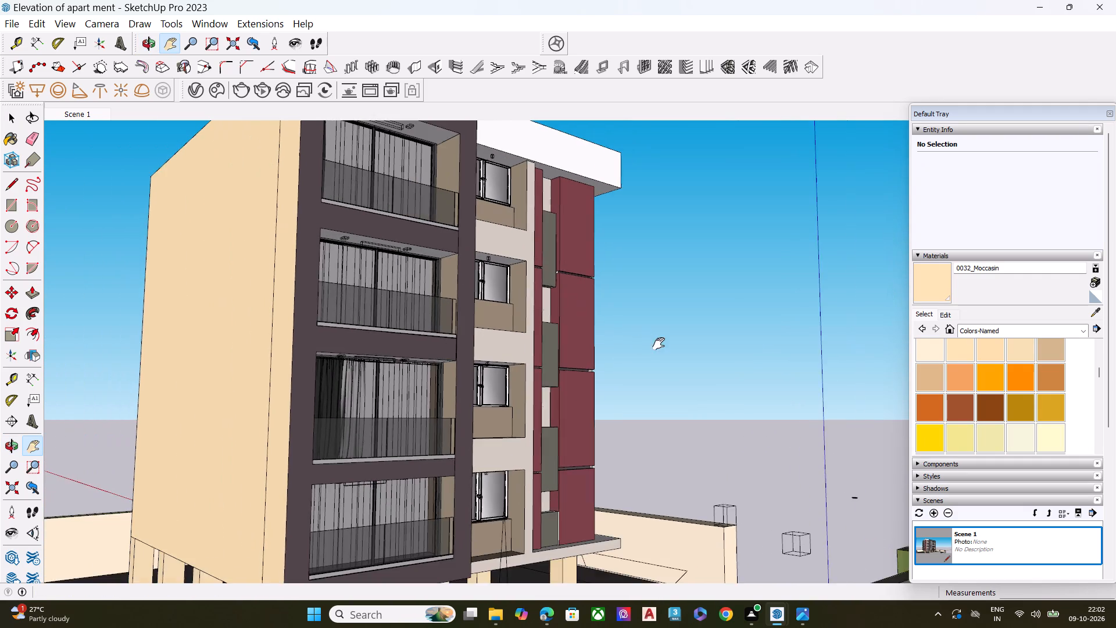
Review the building's corner, with the maroon panels, patterned front screen and planted front balconies, from different angles.
middle_drag(659, 344, 155, 357)
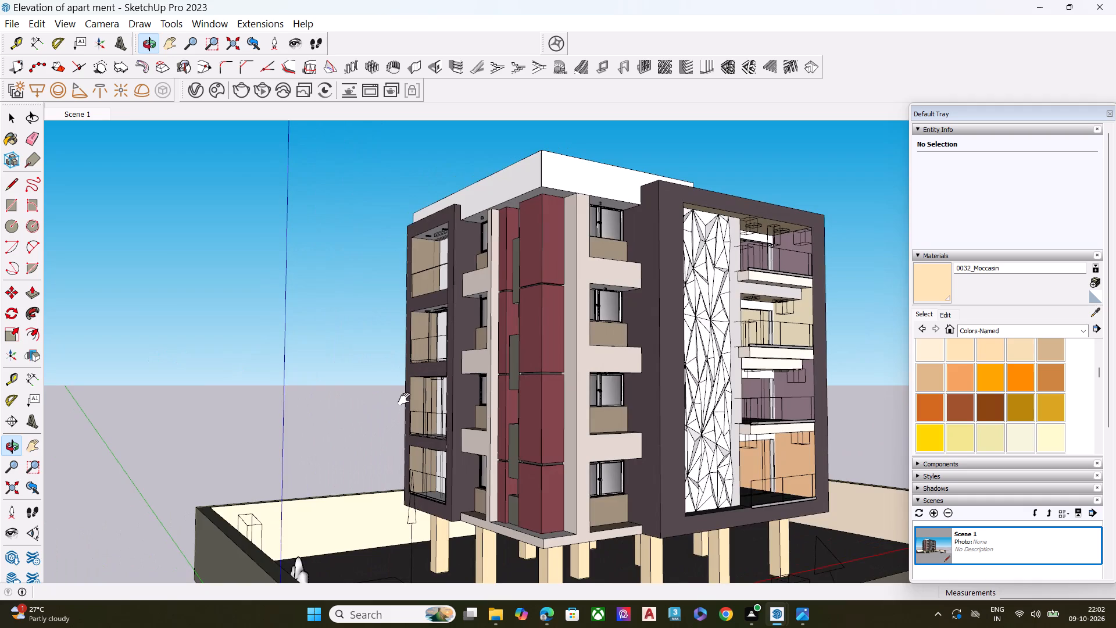
scroll(439, 399, up, 8)
scroll(448, 394, down, 7)
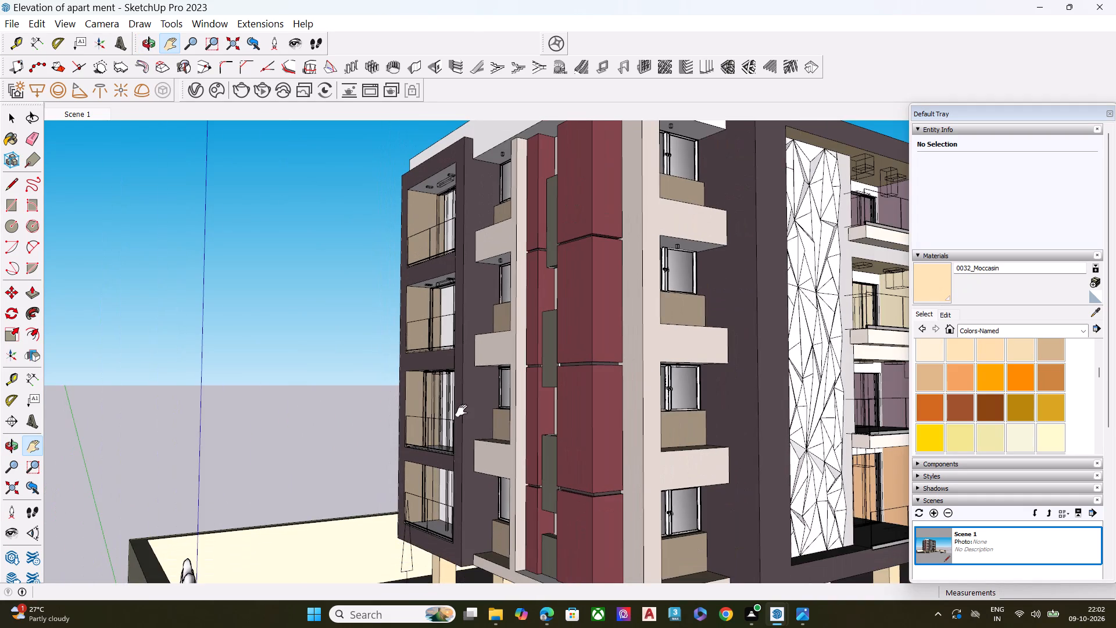
scroll(466, 367, up, 1)
scroll(466, 277, down, 8)
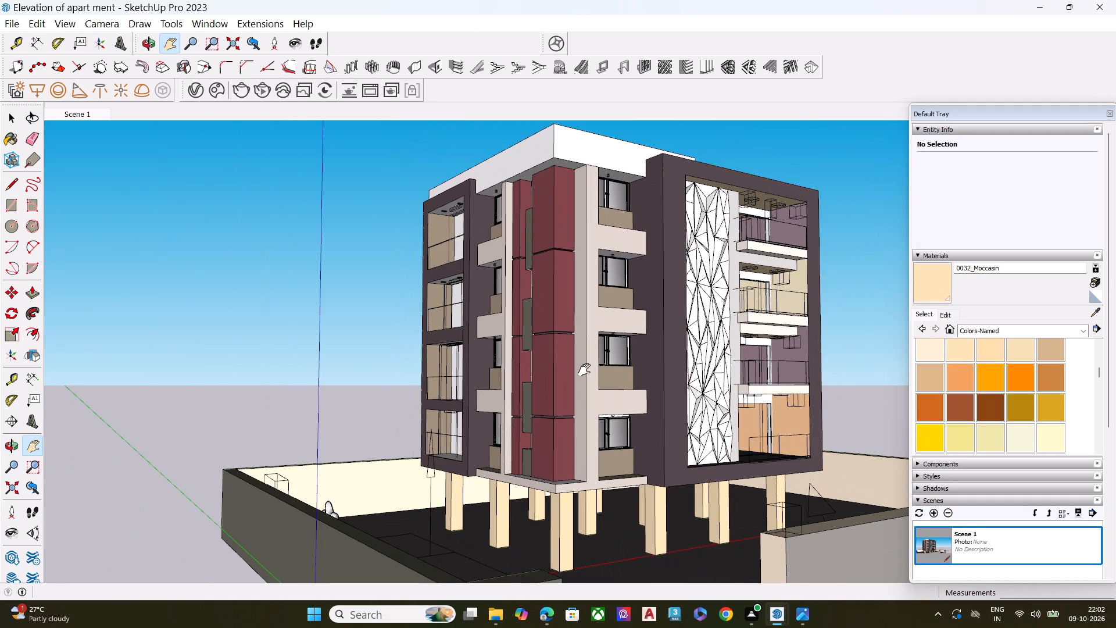
middle_drag(488, 306, 498, 290)
scroll(498, 290, up, 2)
scroll(570, 386, down, 2)
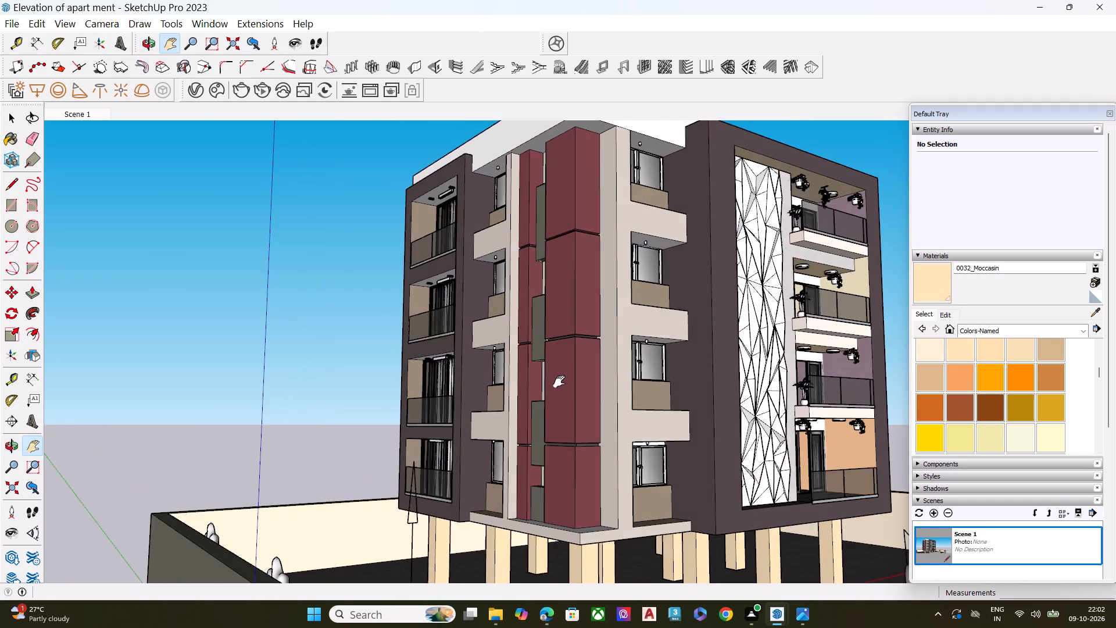
middle_drag(603, 345, 610, 366)
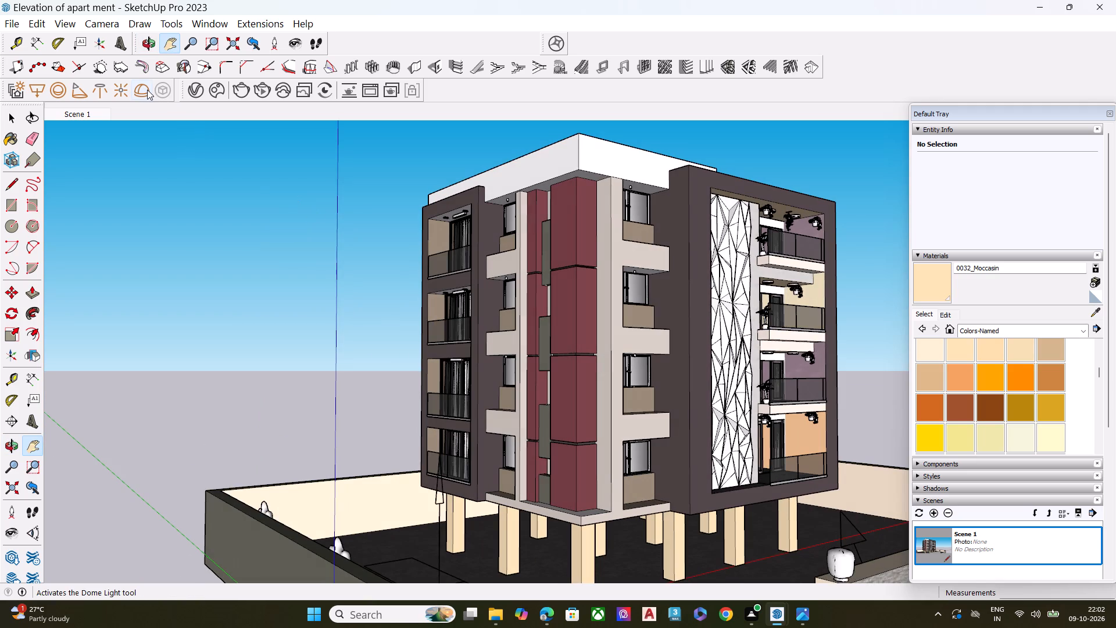
Place a V-Ray dome light on the dark paved ground beside the planted strip along the side compound wall.
click(137, 93)
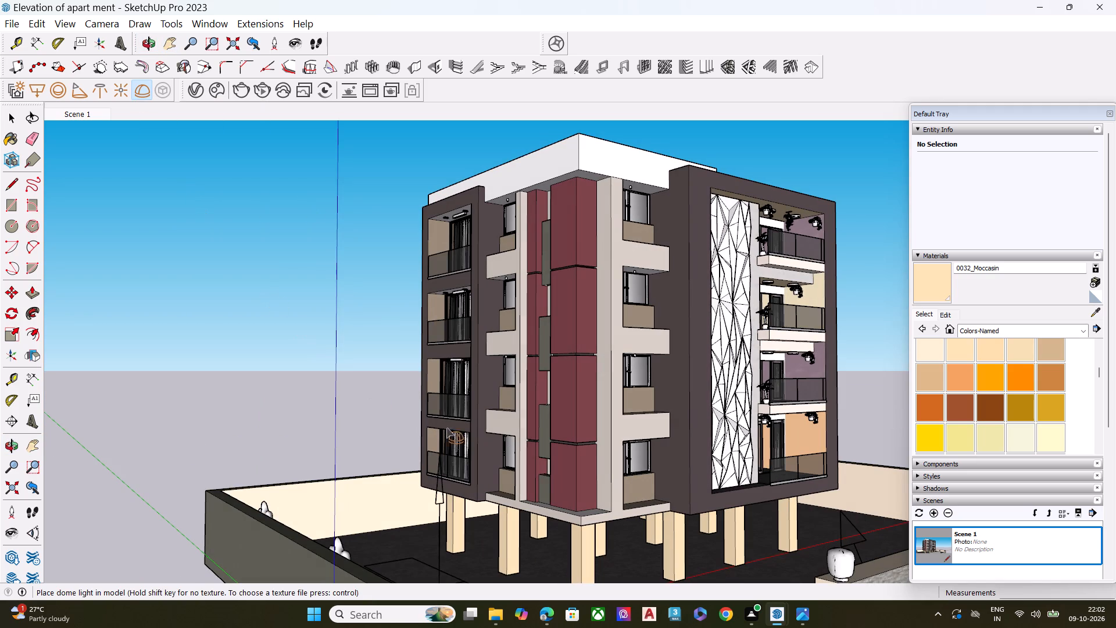
middle_drag(553, 454, 411, 481)
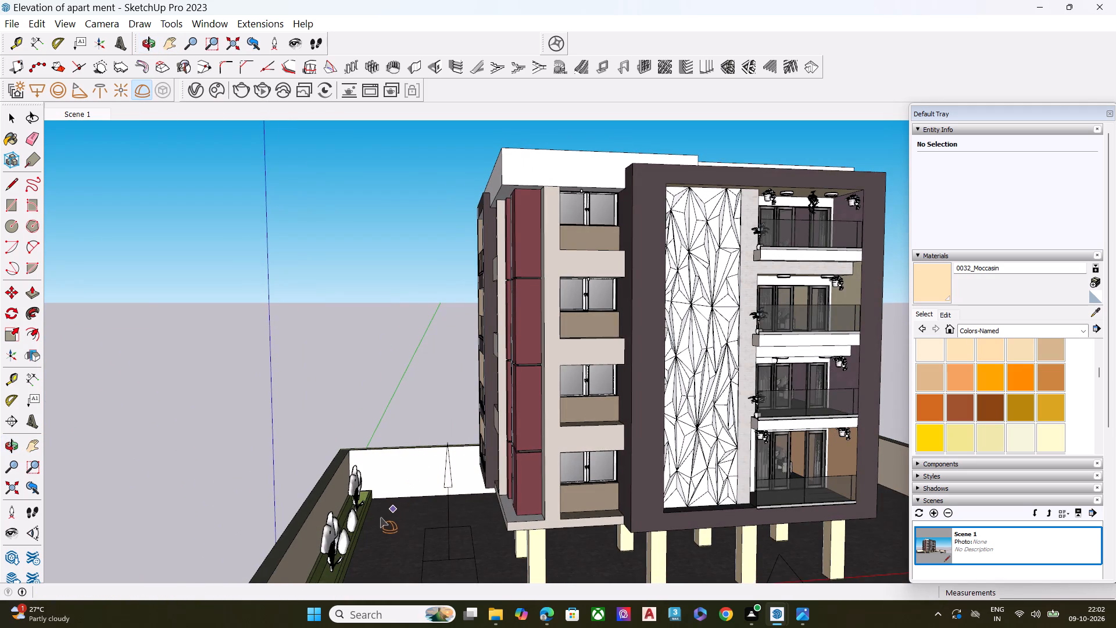
click(375, 520)
Copy the dome light about 92' 5" across the plot to the paved ground on the opposite side of the building.
scroll(382, 537, up, 11)
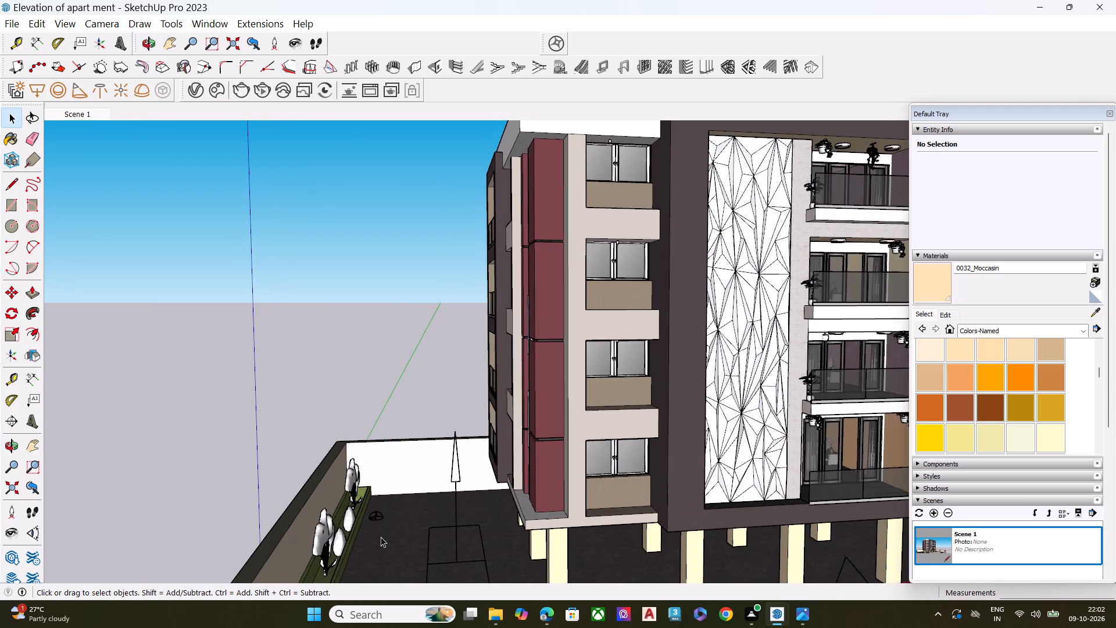
scroll(381, 537, up, 11)
click(380, 510)
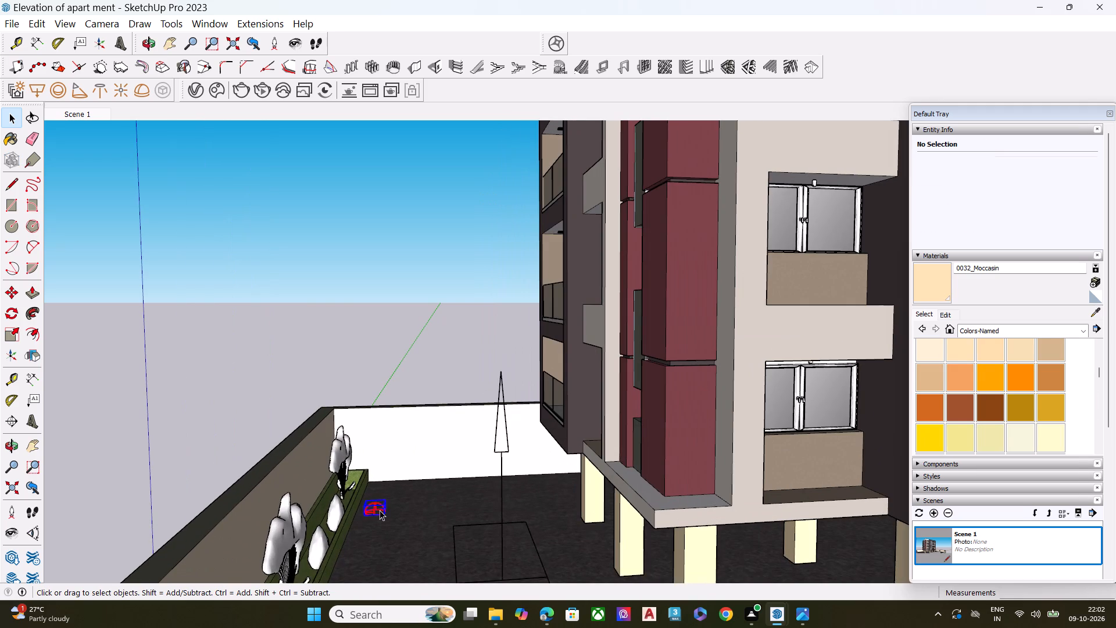
key(m)
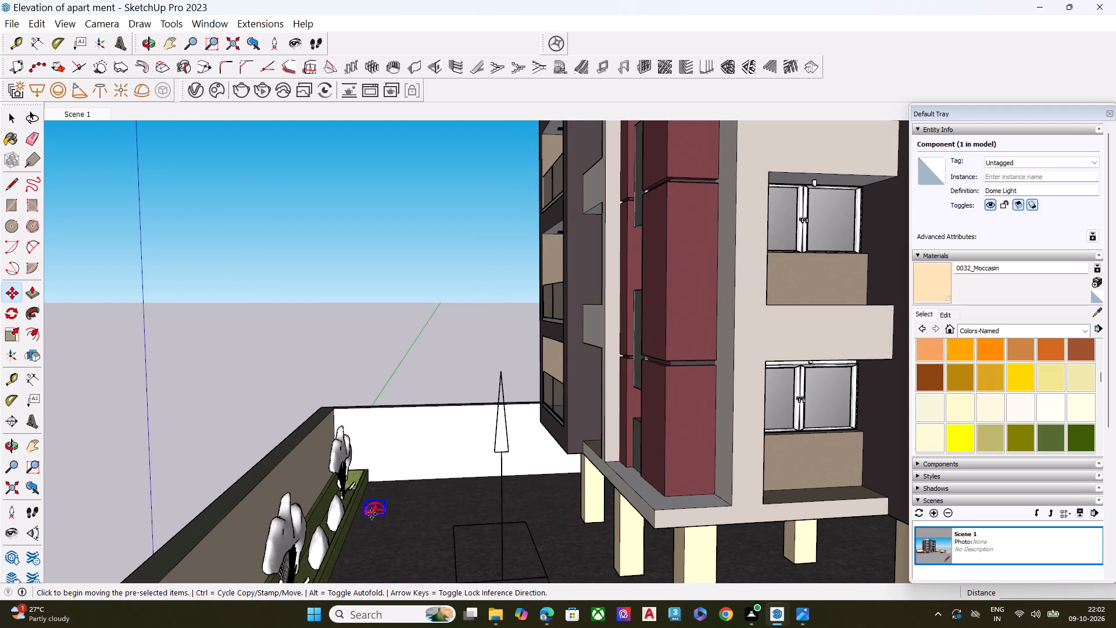
click(367, 512)
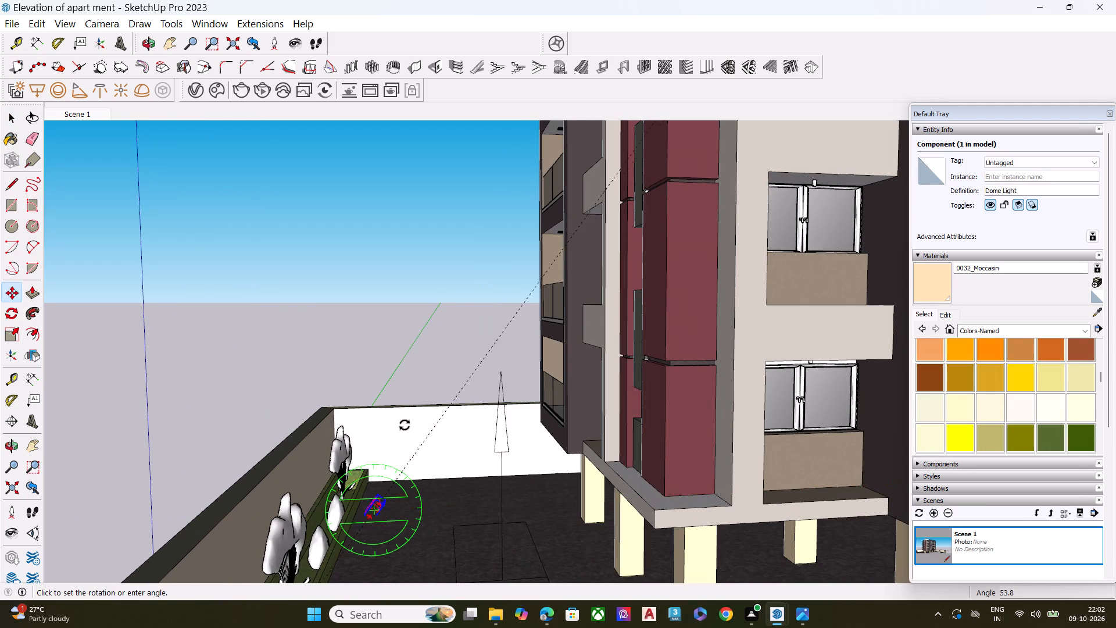
key(Escape)
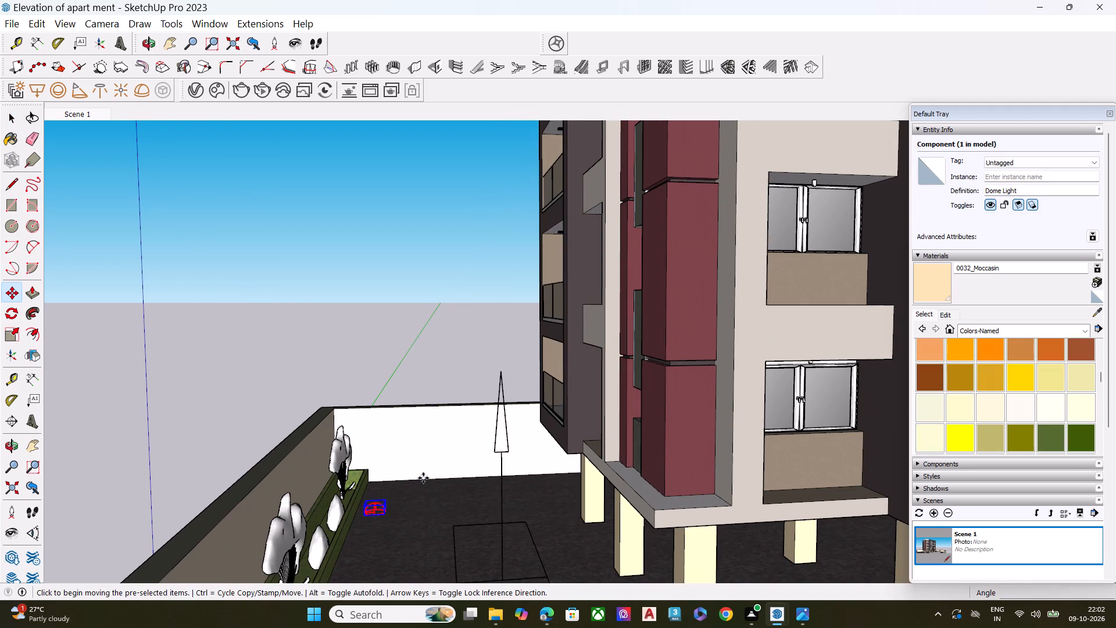
scroll(382, 518, up, 4)
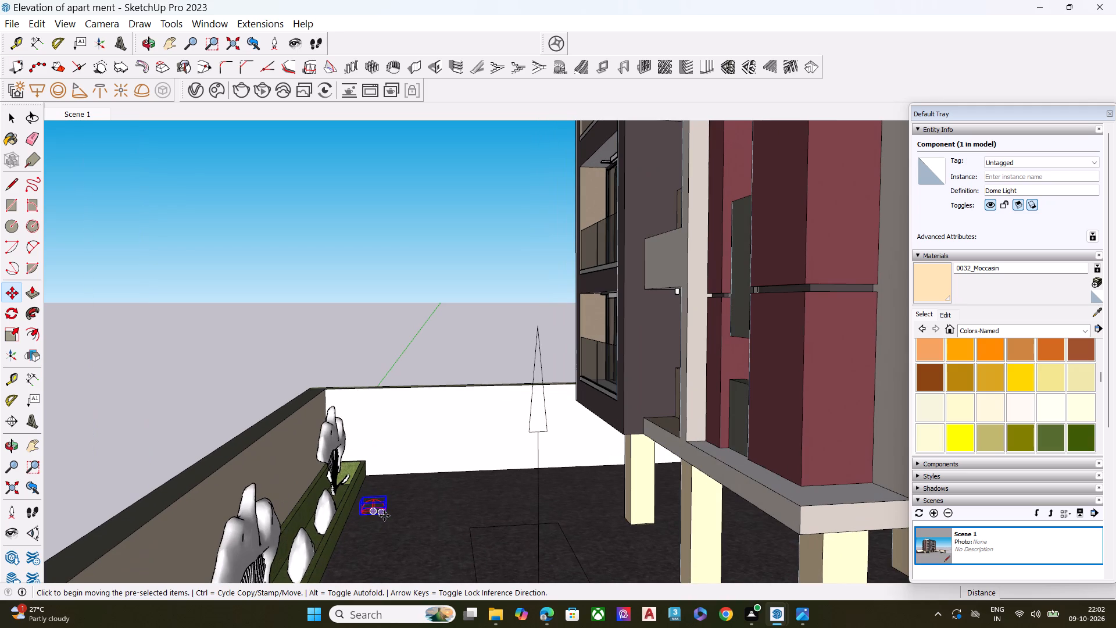
click(385, 515)
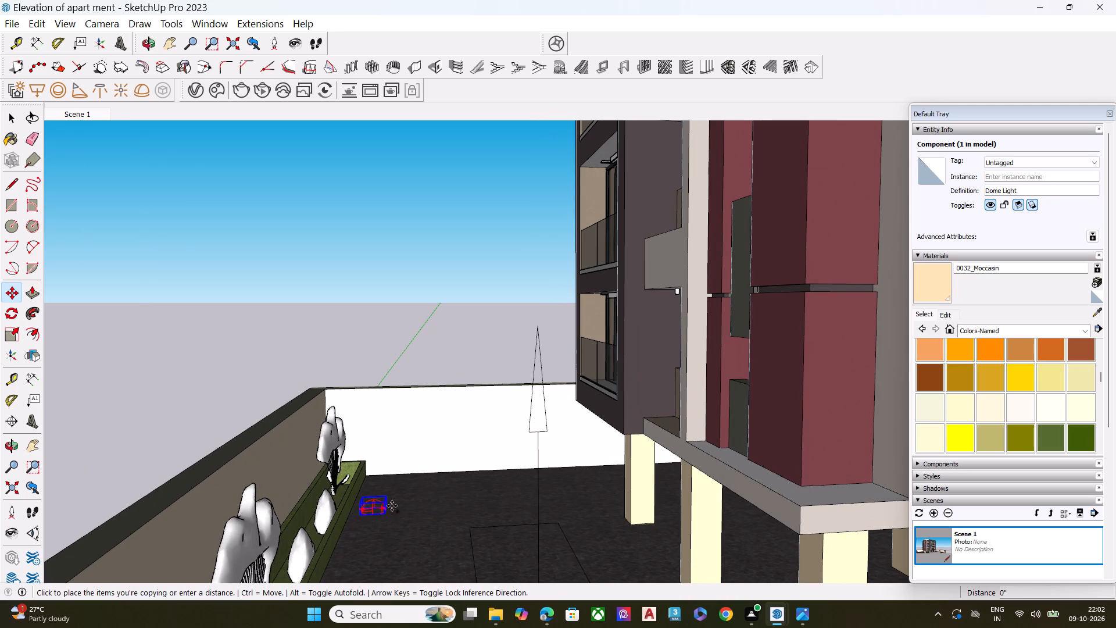
scroll(367, 398, down, 8)
scroll(475, 420, down, 5)
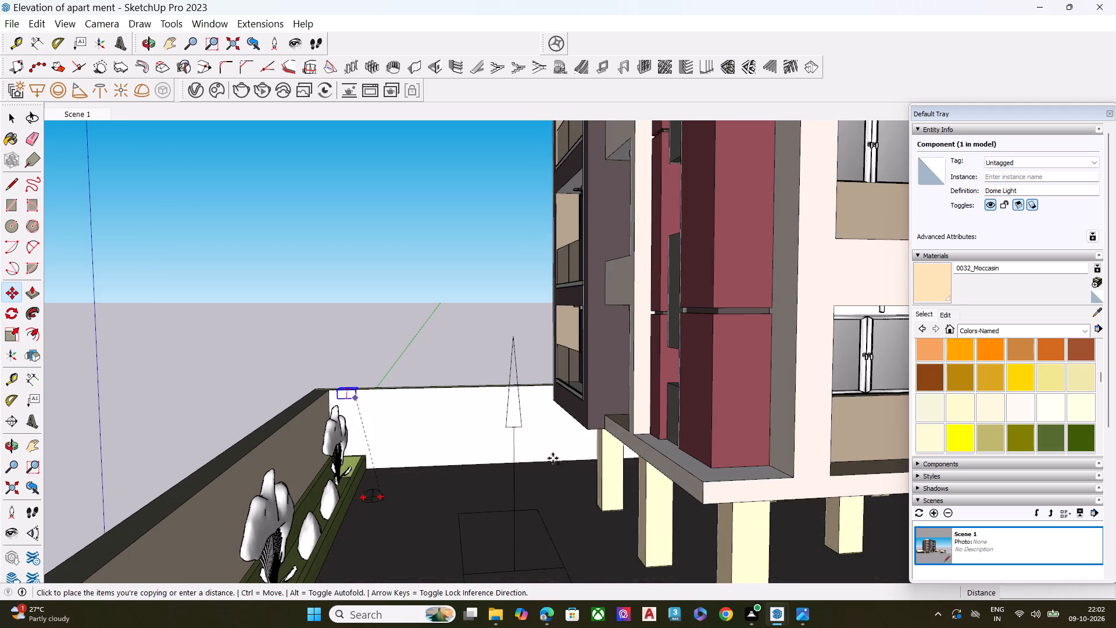
scroll(553, 458, down, 4)
scroll(597, 406, down, 9)
scroll(512, 383, down, 8)
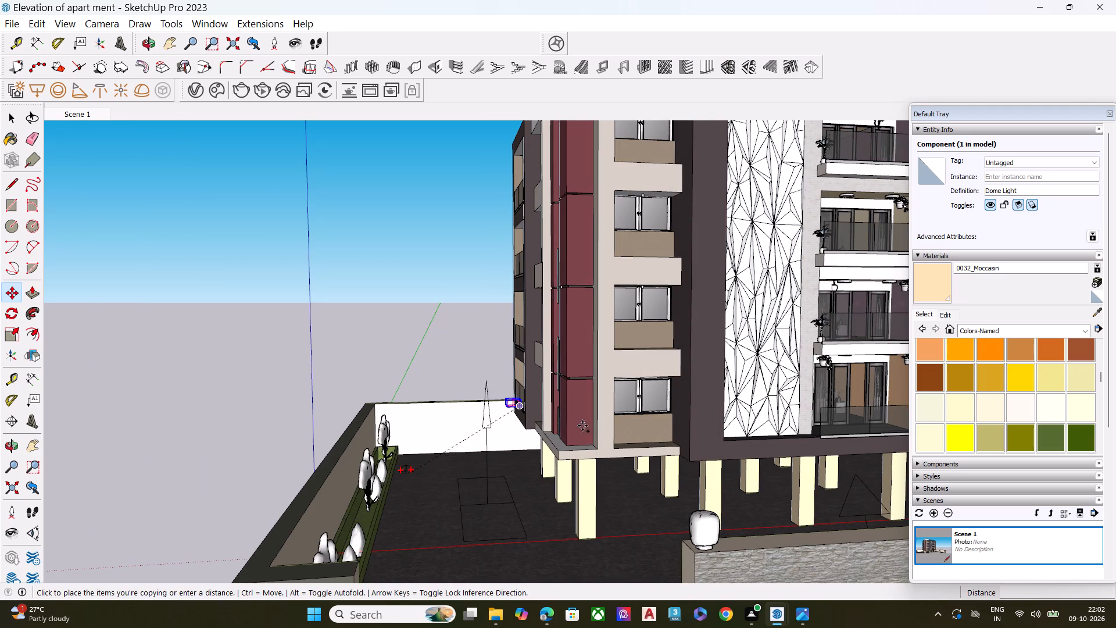
scroll(540, 423, down, 17)
scroll(408, 355, down, 8)
middle_drag(853, 456, 850, 477)
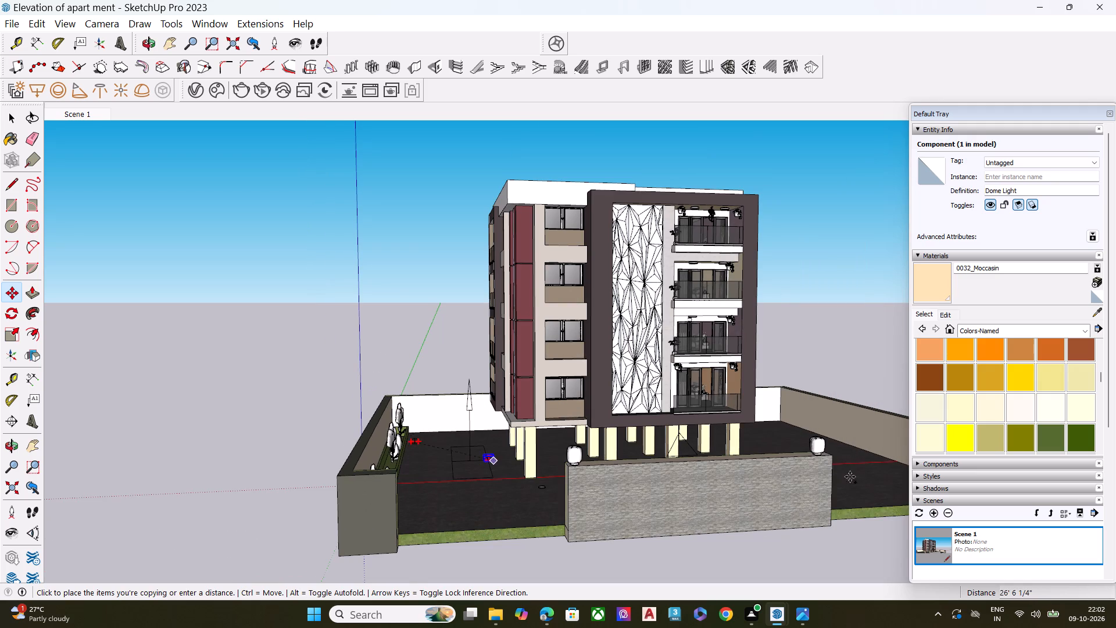
middle_drag(850, 477, 771, 527)
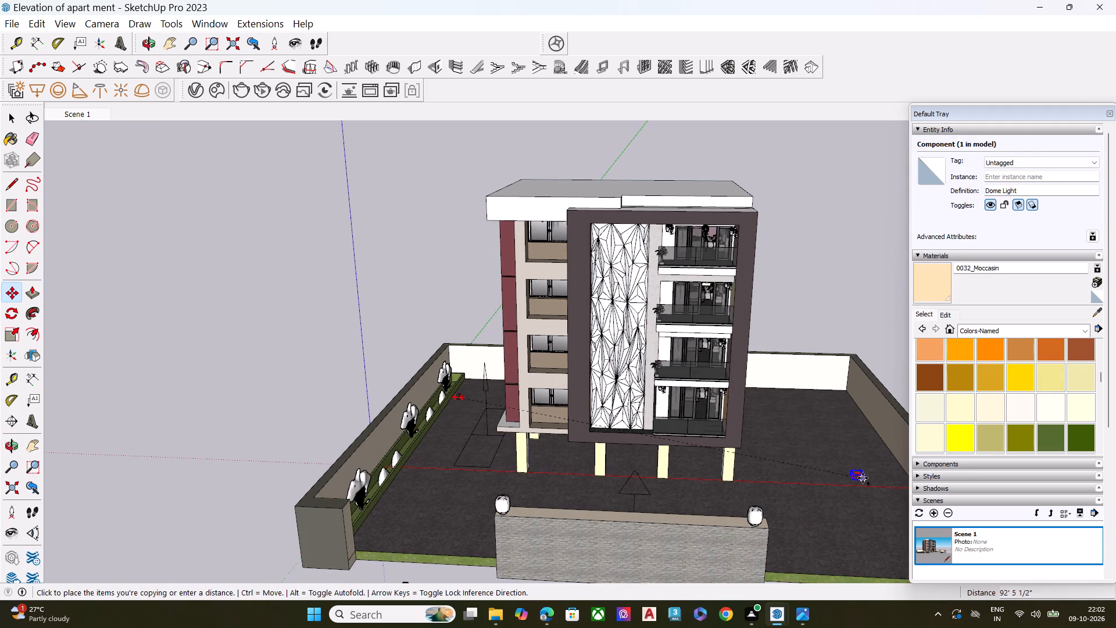
click(863, 478)
key(space)
key(space)
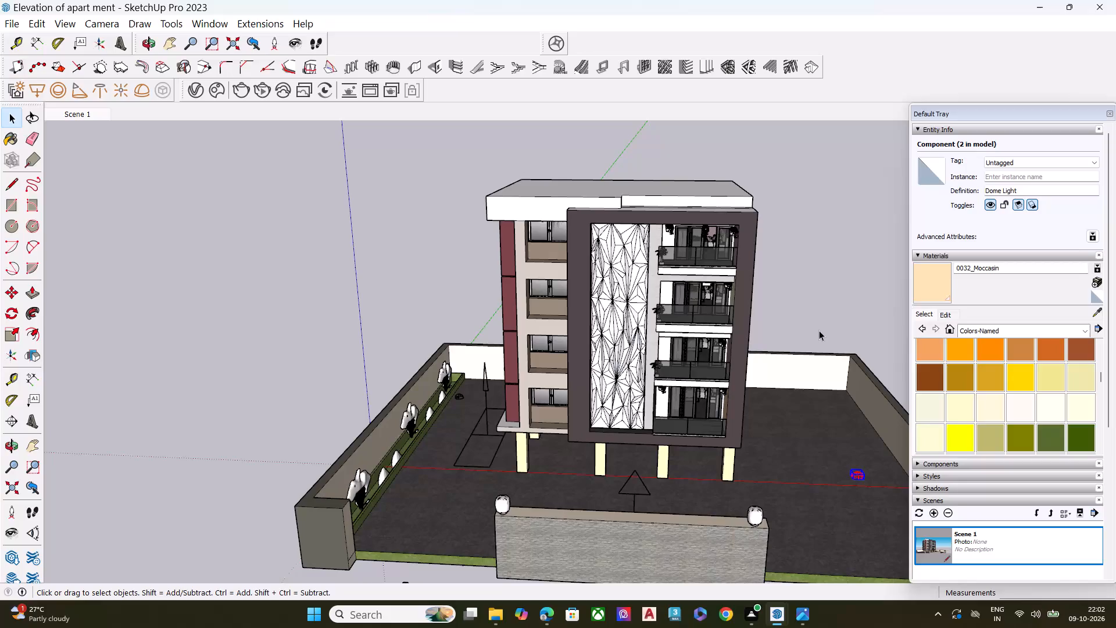
click(819, 330)
Delete the stray large boxwood plant standing outside the plot in front of the stone-textured front wall.
scroll(820, 324, up, 1)
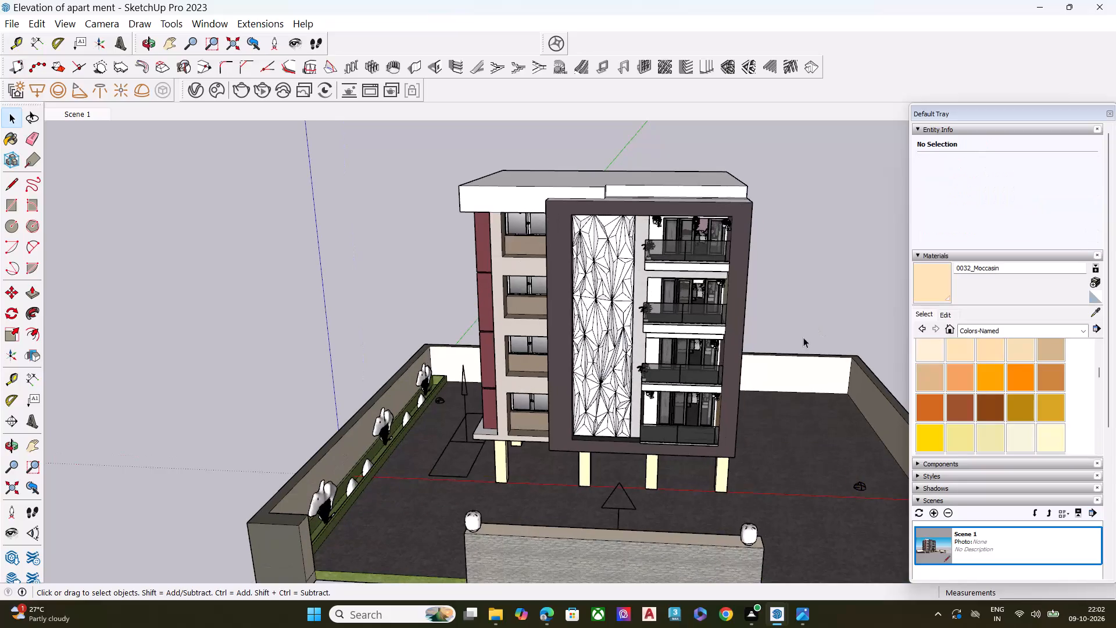
middle_drag(699, 362, 761, 288)
scroll(662, 312, up, 1)
scroll(455, 344, down, 2)
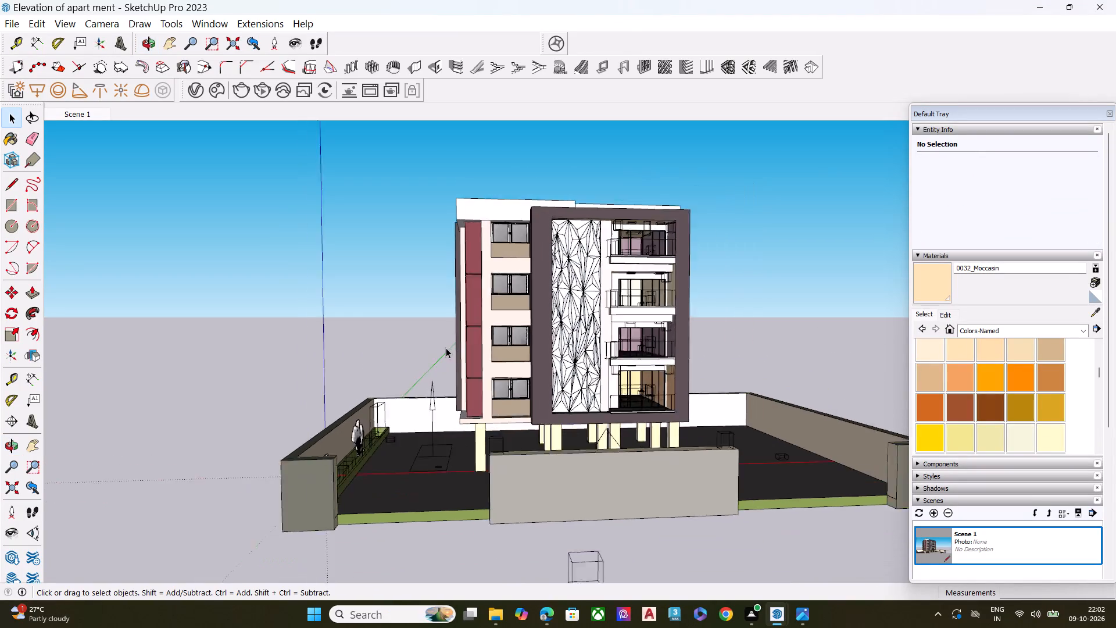
scroll(446, 348, down, 5)
scroll(506, 293, up, 7)
scroll(514, 293, down, 8)
scroll(521, 470, up, 11)
click(521, 470)
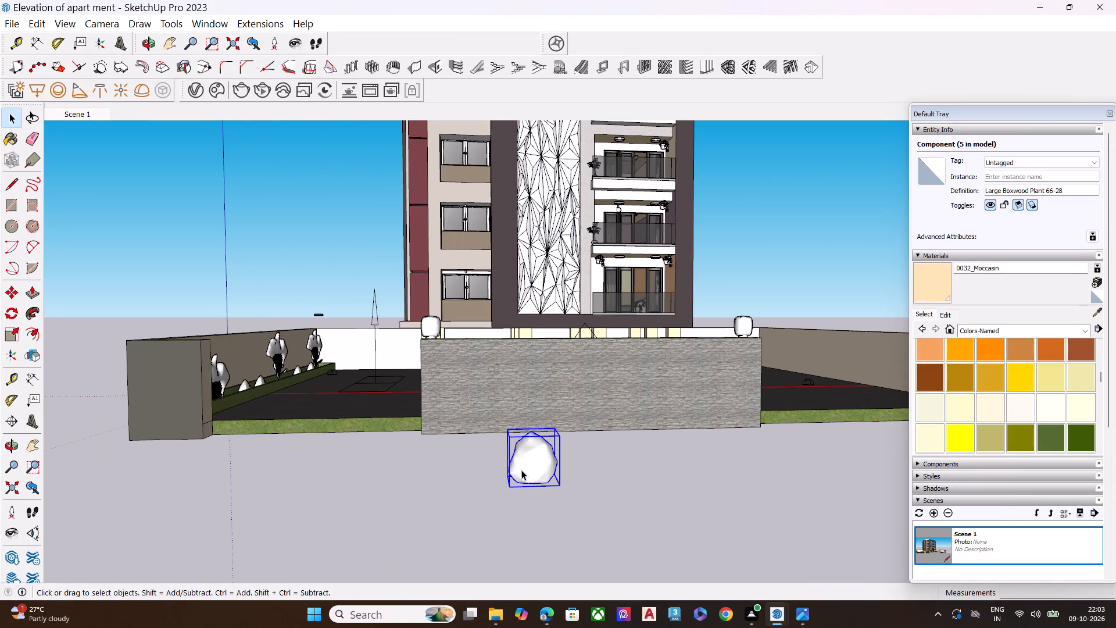
key(Delete)
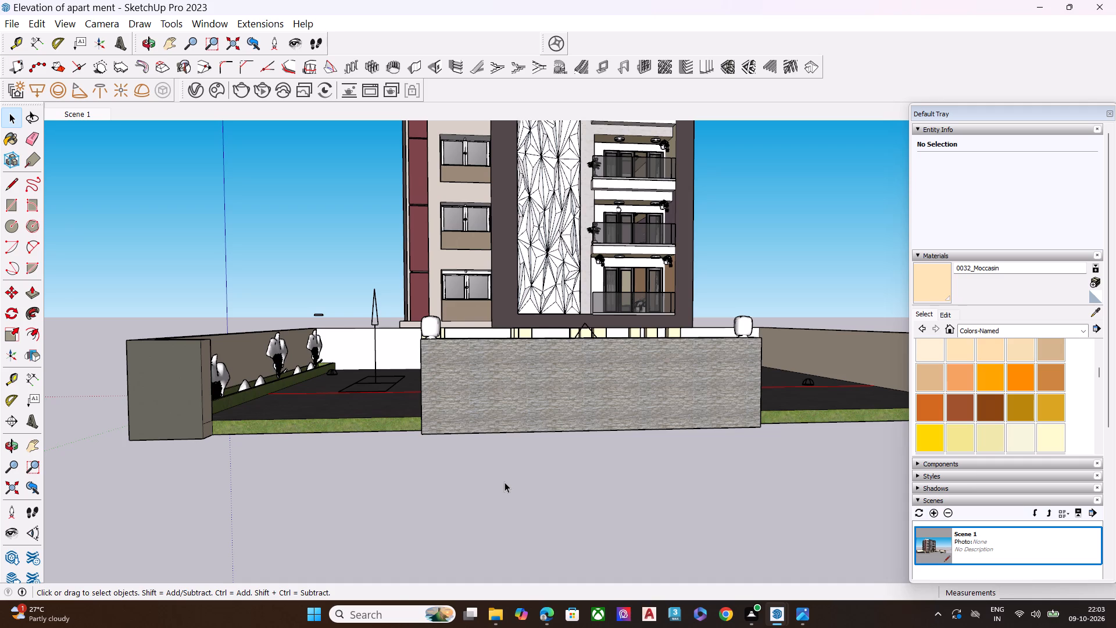
Add a second scene with a low-angle corner view of the maroon-panel side, patterned front screen and planted balconies.
scroll(483, 538, down, 5)
scroll(545, 411, down, 1)
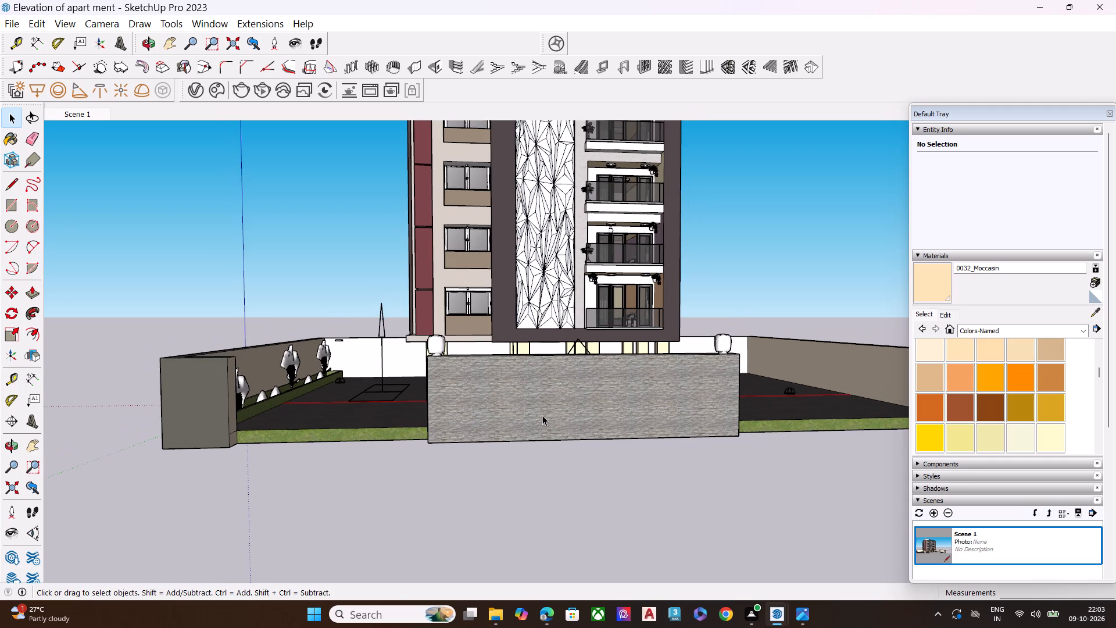
scroll(542, 415, down, 3)
scroll(495, 483, down, 8)
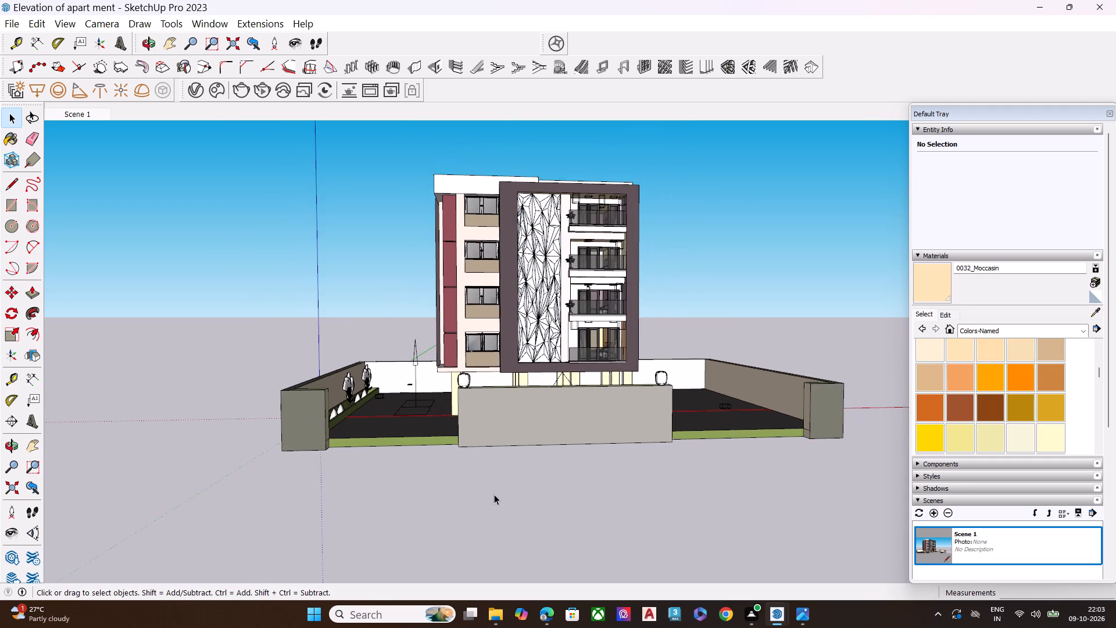
middle_drag(499, 370, 517, 367)
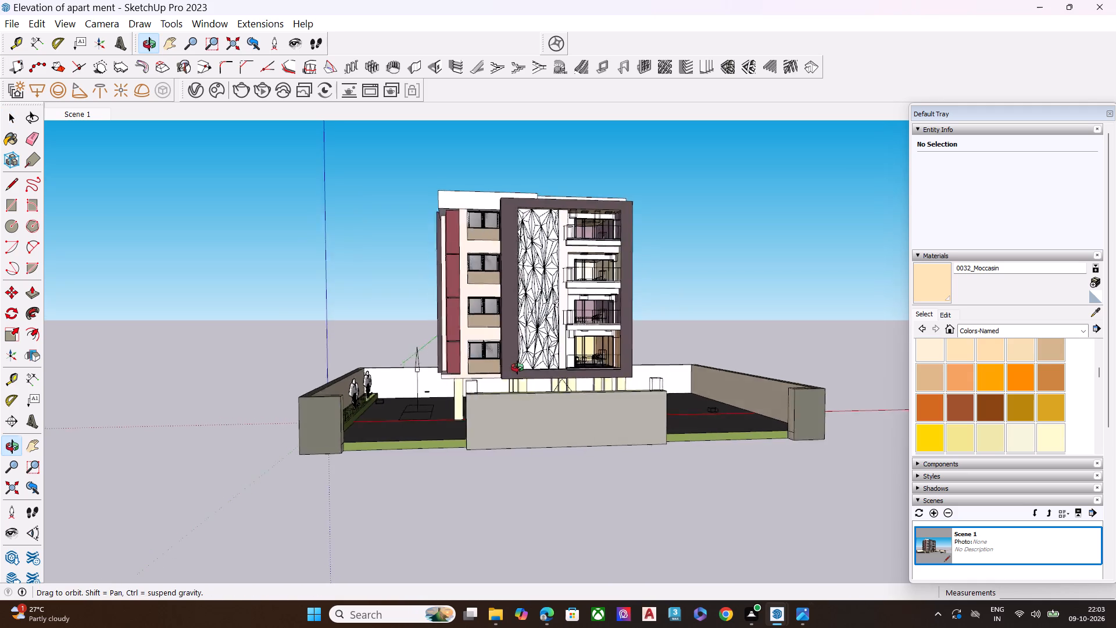
middle_drag(517, 367, 570, 365)
scroll(593, 344, up, 4)
scroll(501, 438, down, 5)
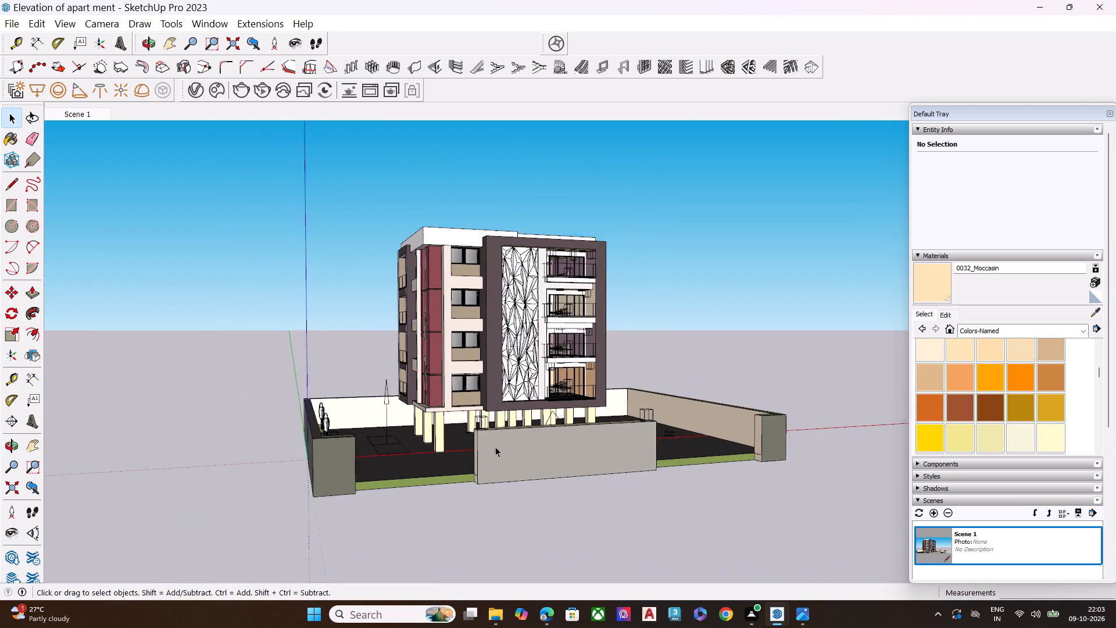
scroll(495, 447, down, 1)
scroll(539, 223, up, 7)
middle_drag(528, 344, 554, 289)
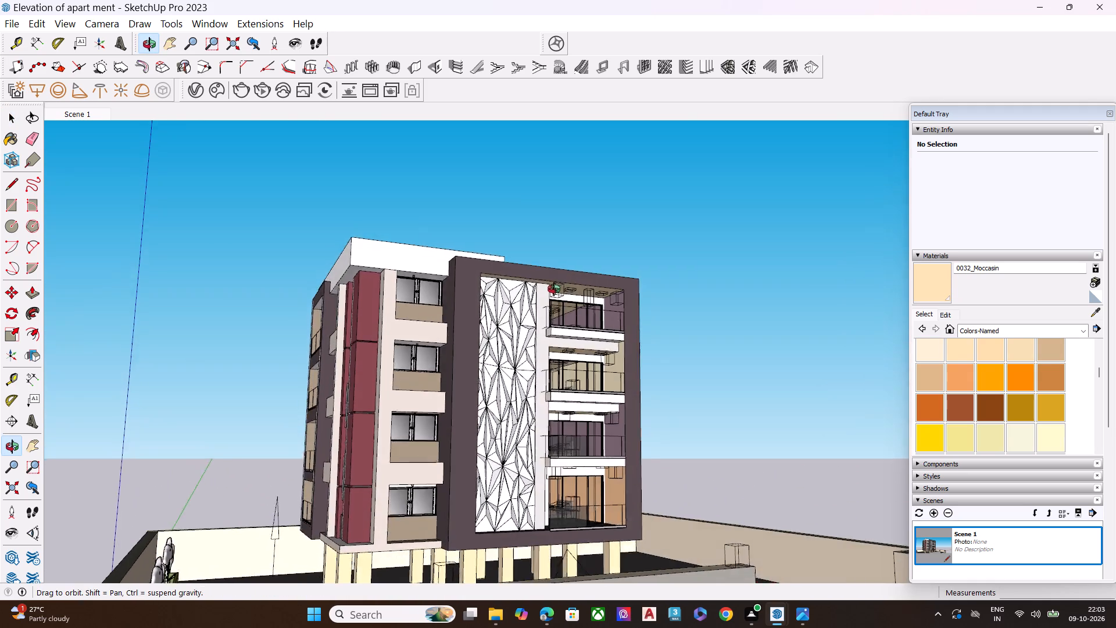
middle_drag(554, 289, 570, 270)
scroll(575, 312, up, 4)
scroll(551, 295, down, 6)
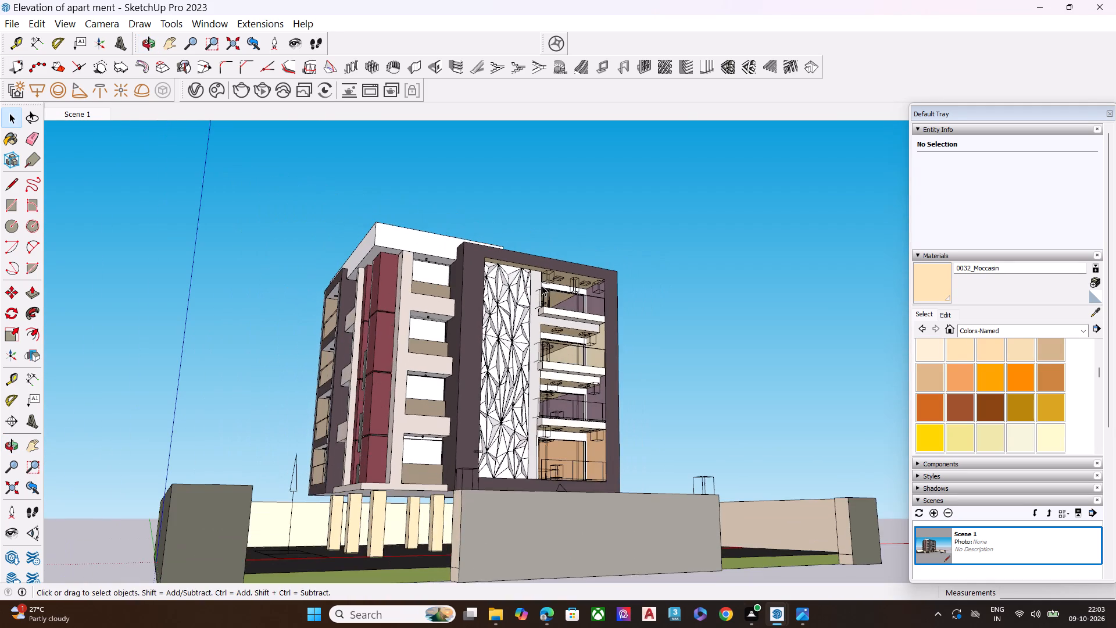
middle_drag(525, 379, 555, 405)
scroll(536, 429, up, 3)
click(797, 355)
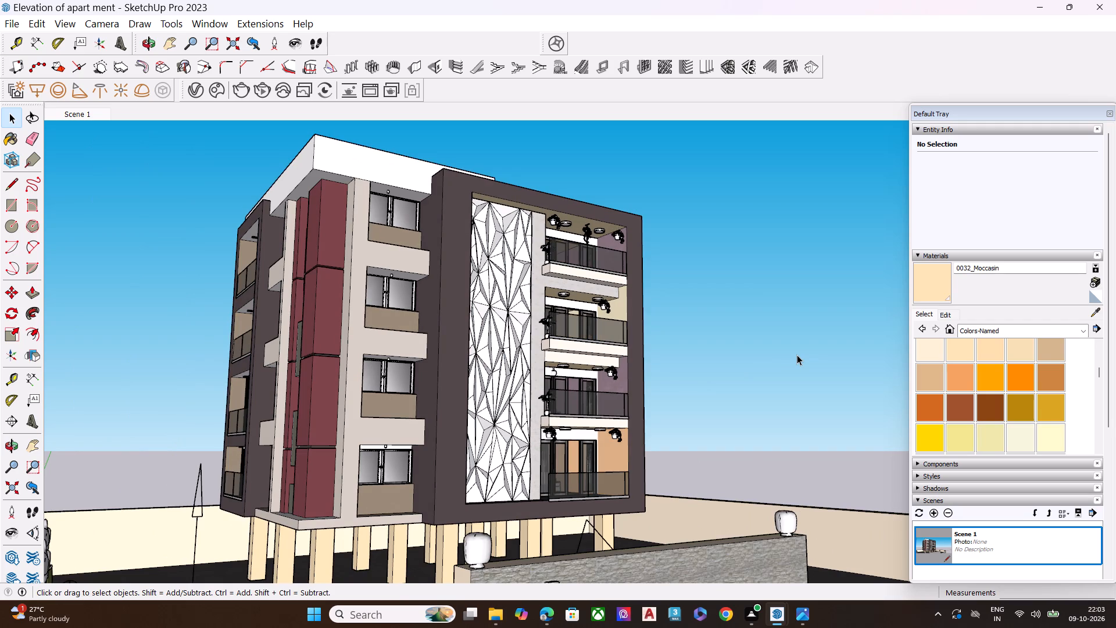
scroll(797, 355, up, 1)
scroll(797, 355, down, 1)
click(797, 355)
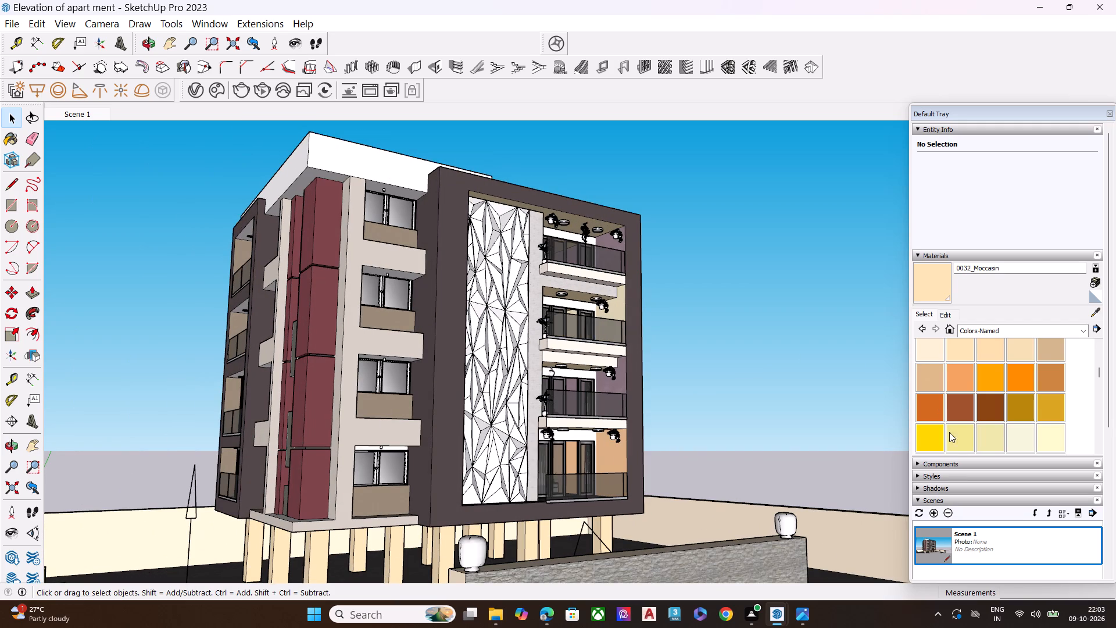
click(953, 256)
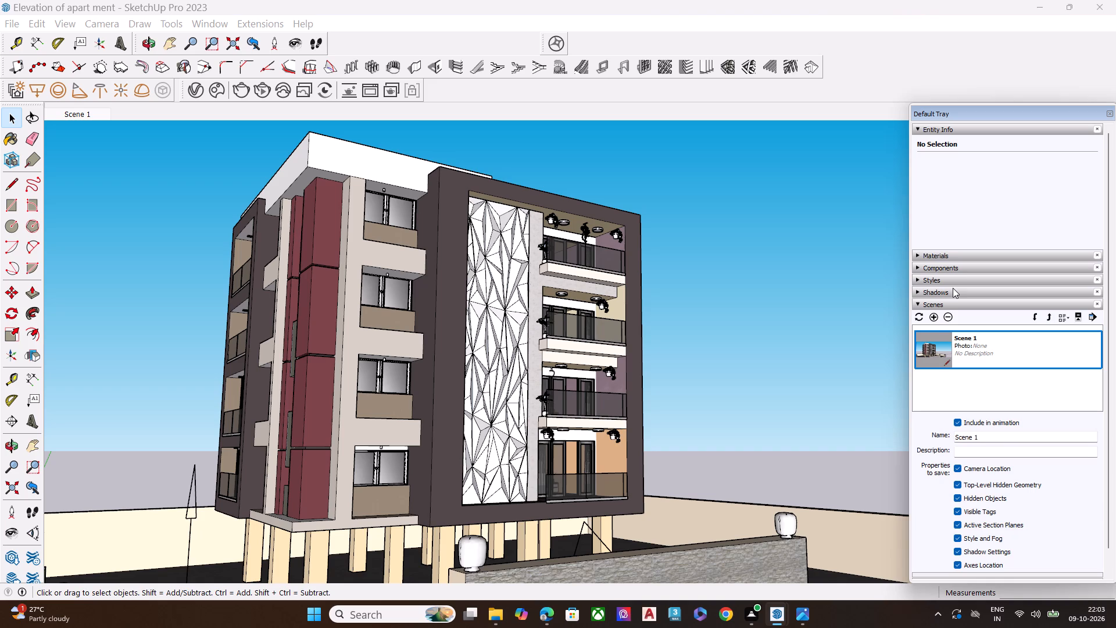
click(932, 315)
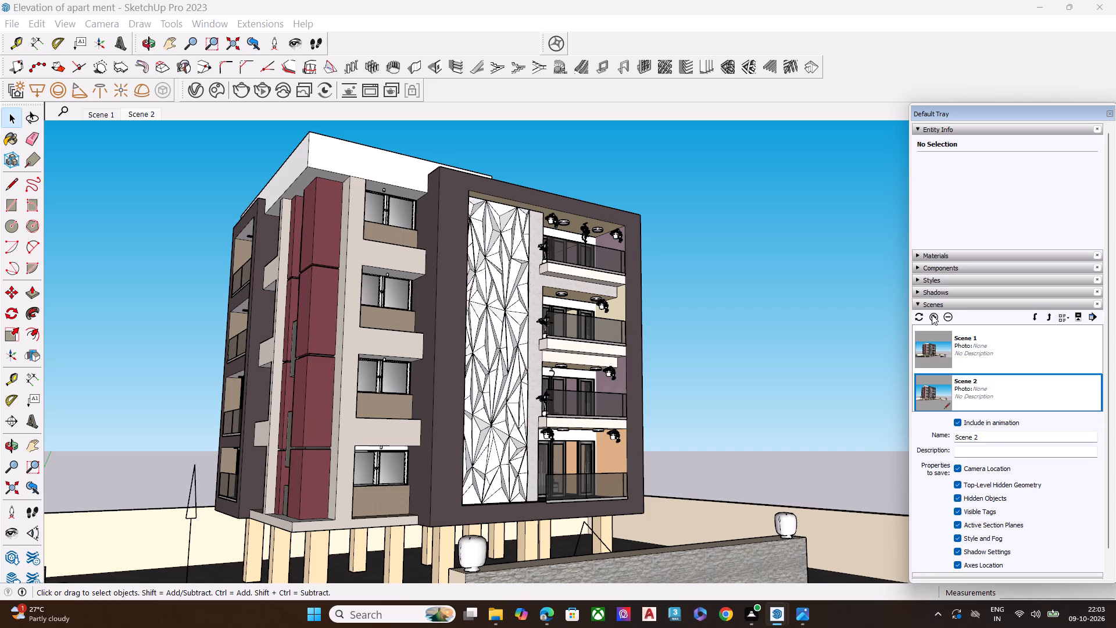
Add a third scene with a low-angle view from the opposite front corner, showing the patterned screen, front balconies and plain side wall.
scroll(717, 344, down, 3)
middle_drag(738, 347, 509, 402)
middle_drag(575, 411, 487, 389)
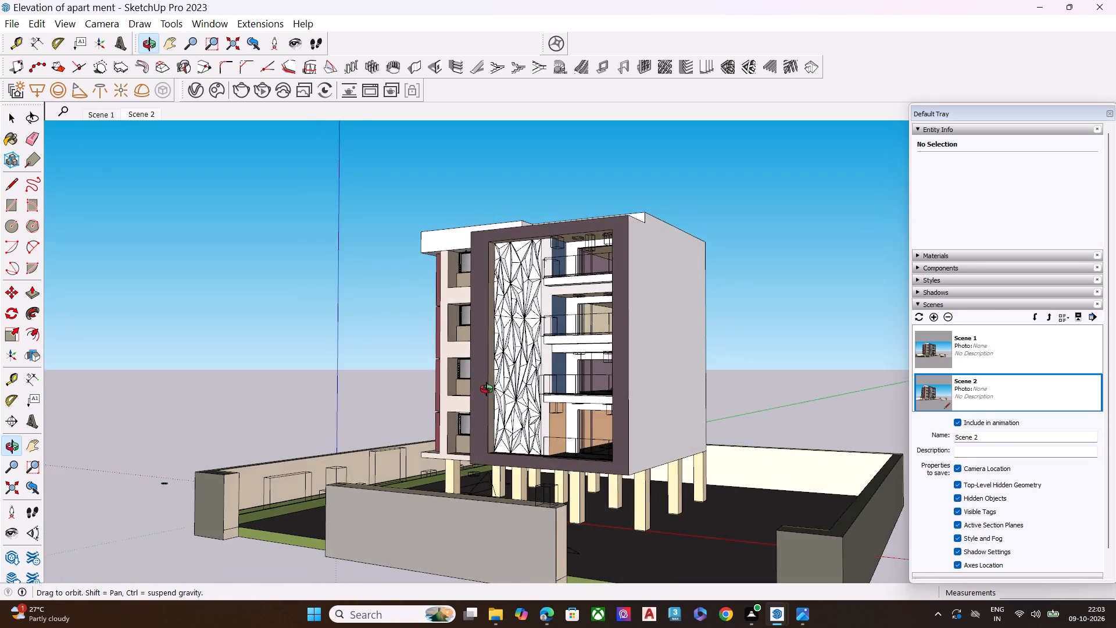
middle_drag(487, 389, 493, 359)
scroll(514, 358, up, 4)
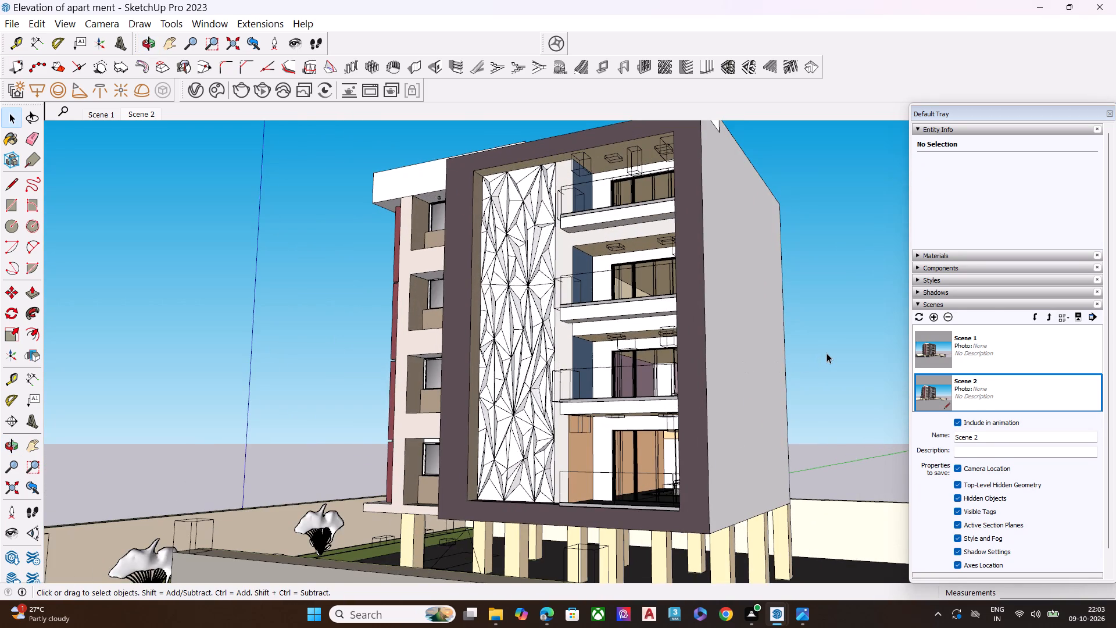
click(827, 353)
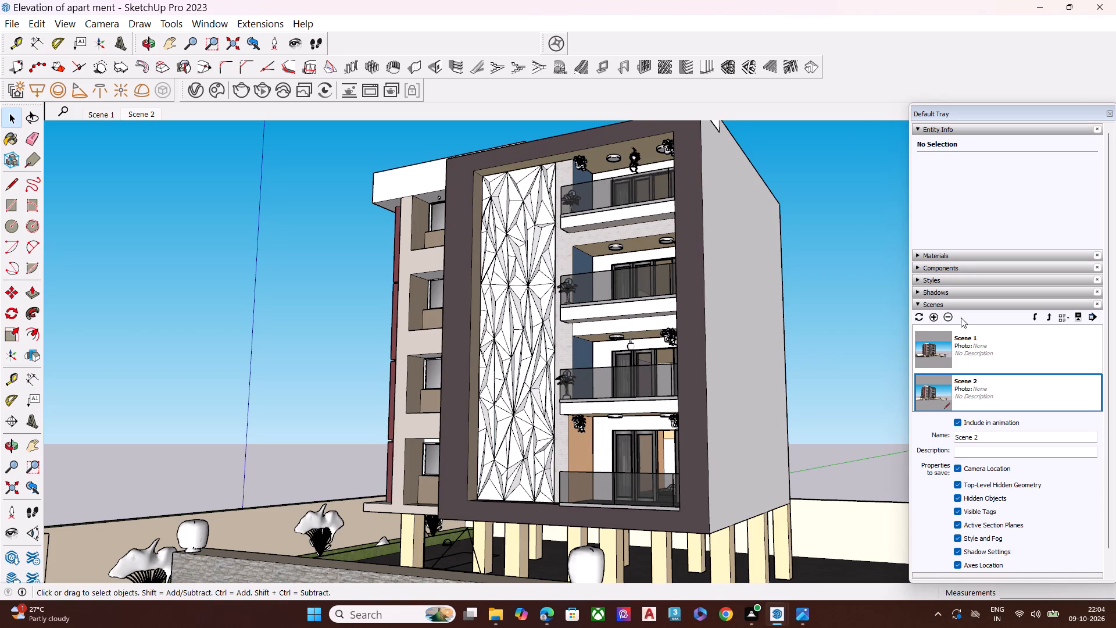
click(935, 315)
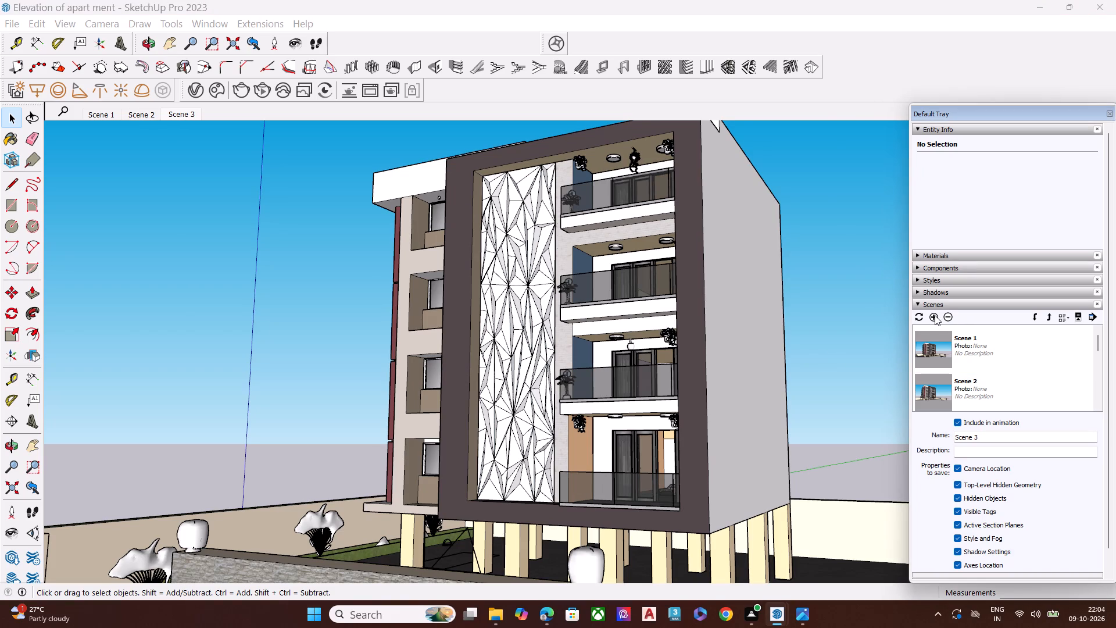
scroll(960, 372, down, 3)
scroll(960, 372, up, 3)
scroll(961, 366, down, 2)
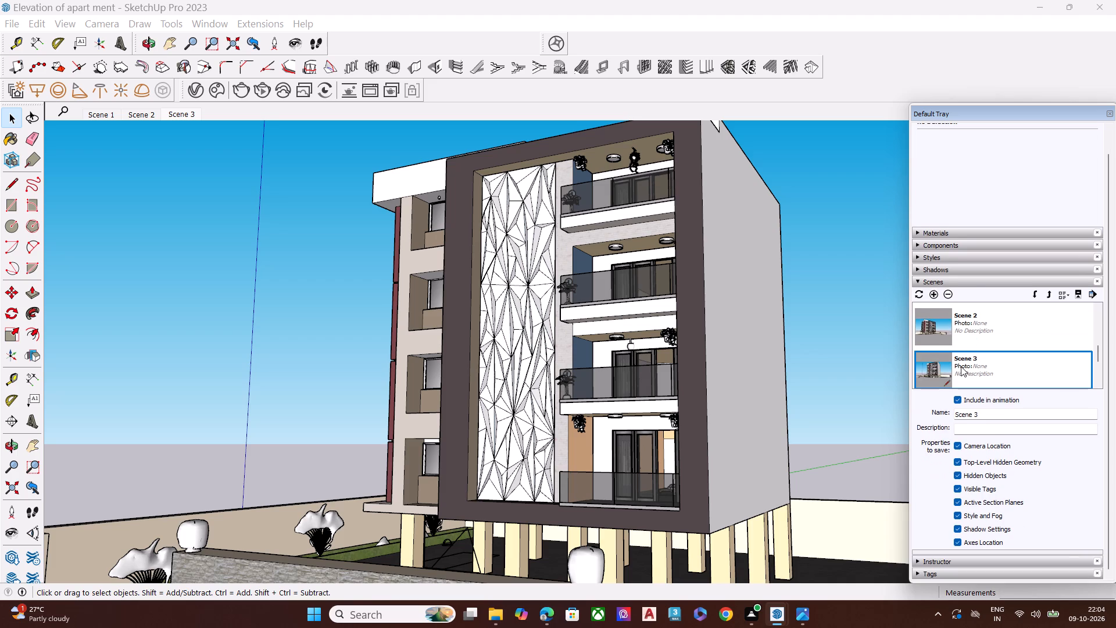
Review the whole building and compound from the front, from the maroon-panel side and from a raised front angle.
middle_drag(447, 376, 626, 383)
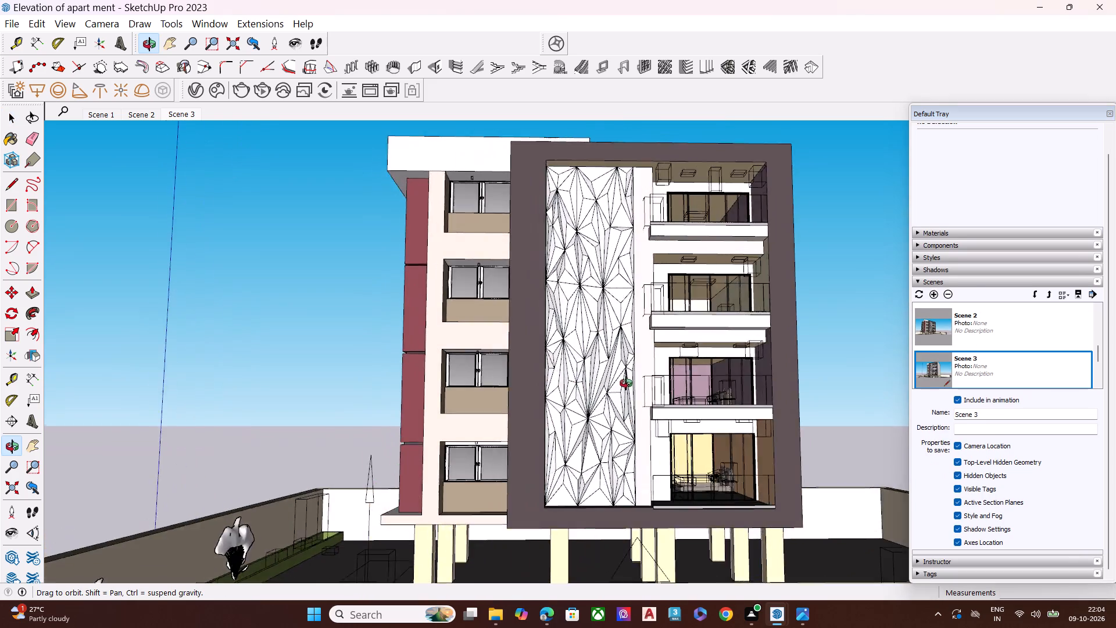
middle_drag(626, 383, 792, 367)
scroll(570, 344, down, 9)
middle_drag(514, 361, 766, 386)
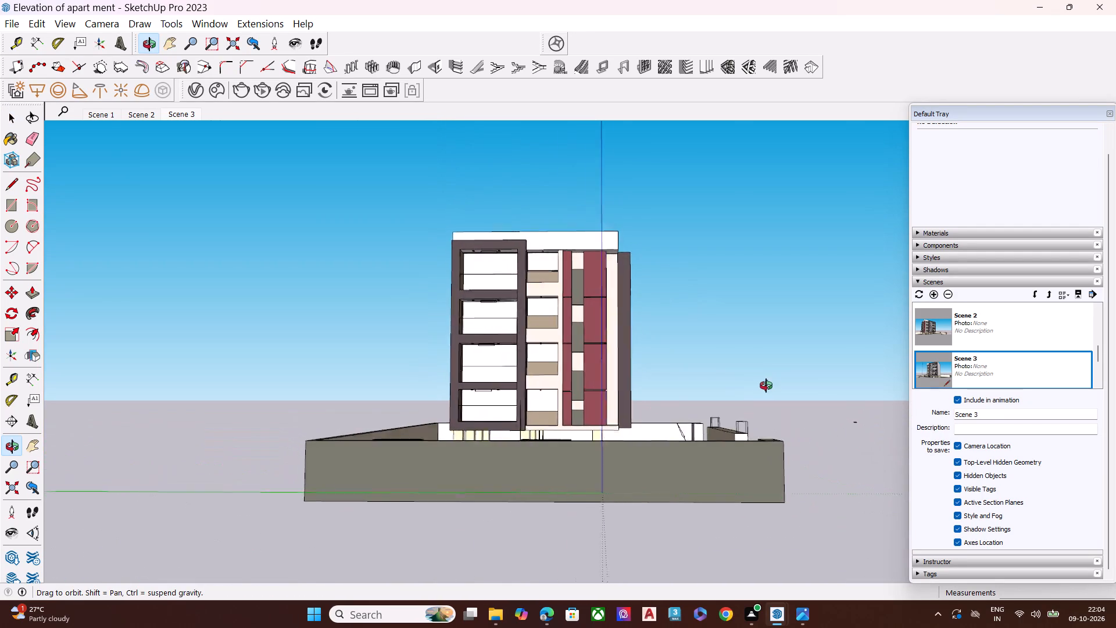
middle_drag(766, 386, 817, 386)
scroll(614, 365, up, 1)
middle_drag(659, 365, 545, 369)
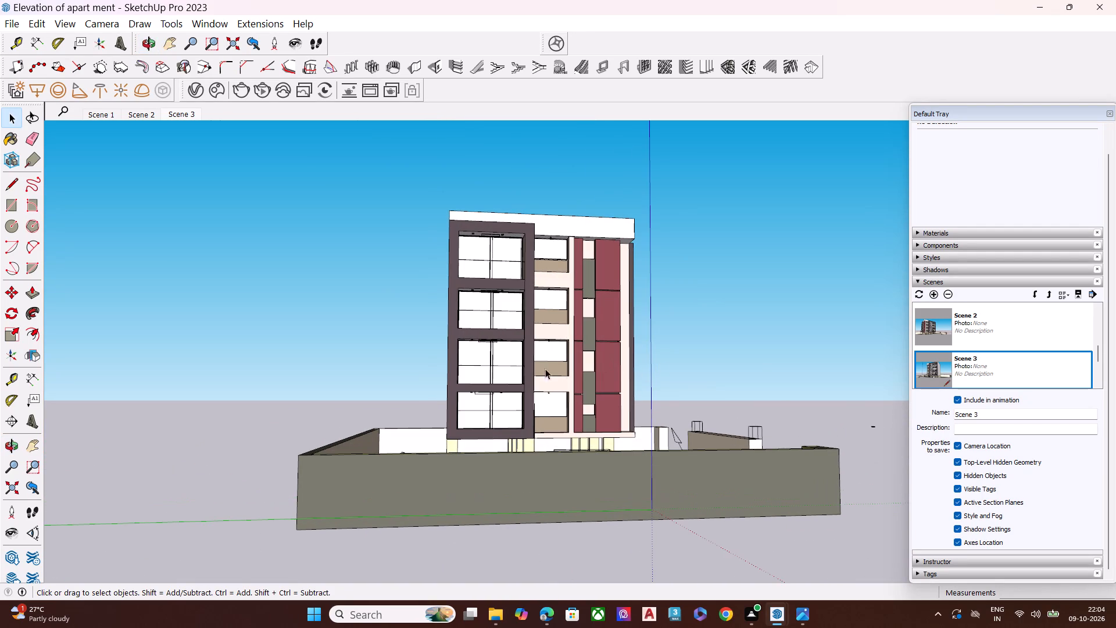
middle_drag(545, 369, 353, 368)
middle_drag(713, 399, 563, 401)
scroll(599, 425, up, 3)
scroll(609, 424, down, 3)
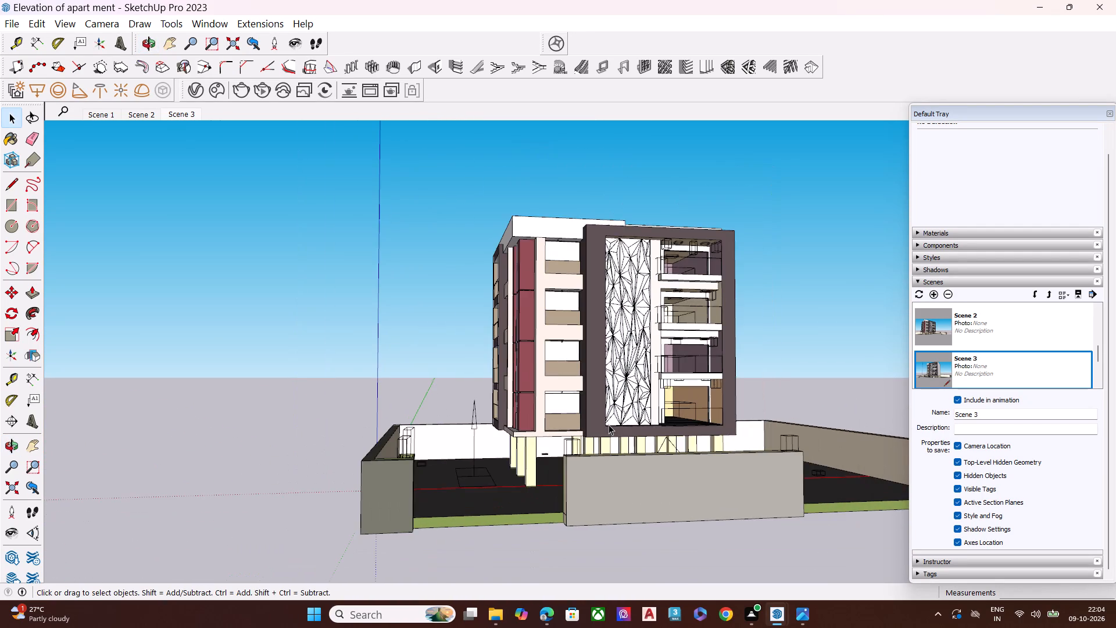
middle_drag(657, 397, 571, 448)
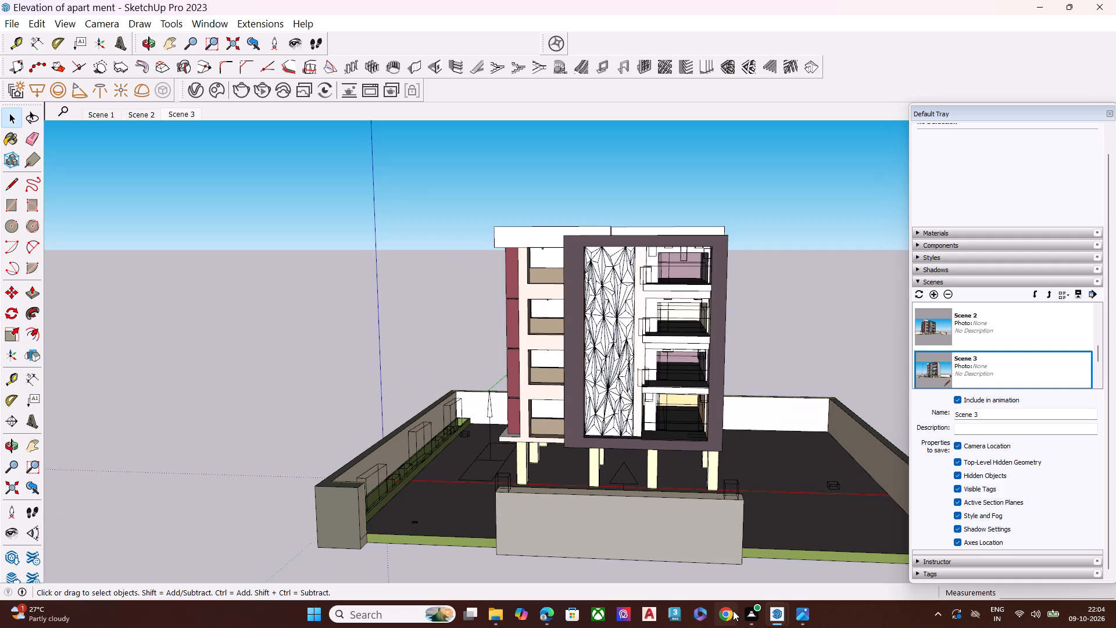
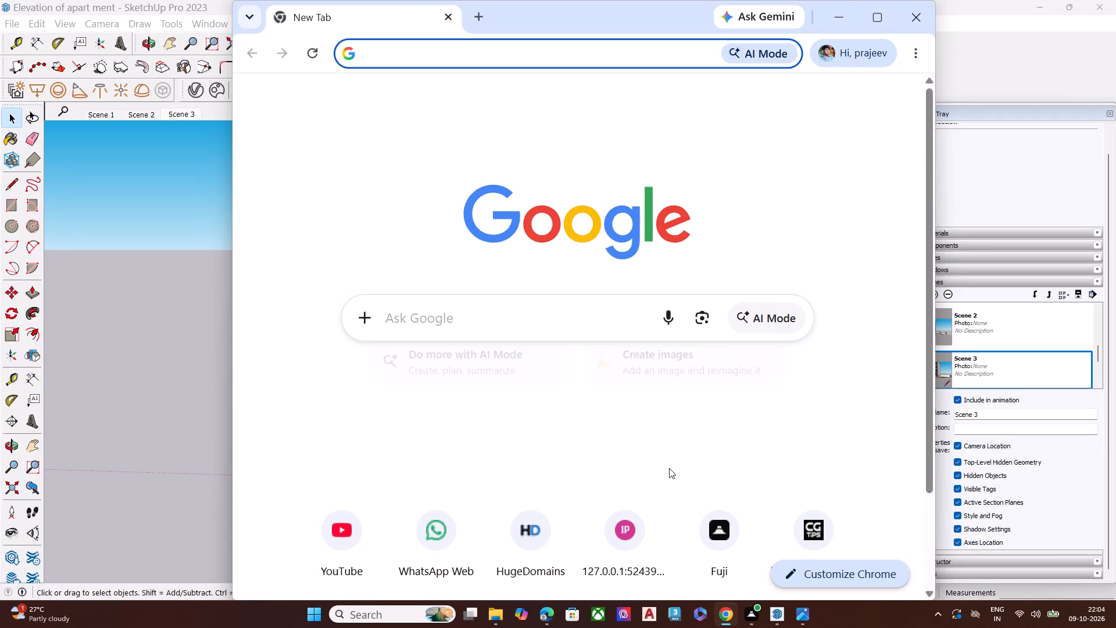
Open the 3D Warehouse website in the browser and search its models for WALL LIGHT.
click(461, 324)
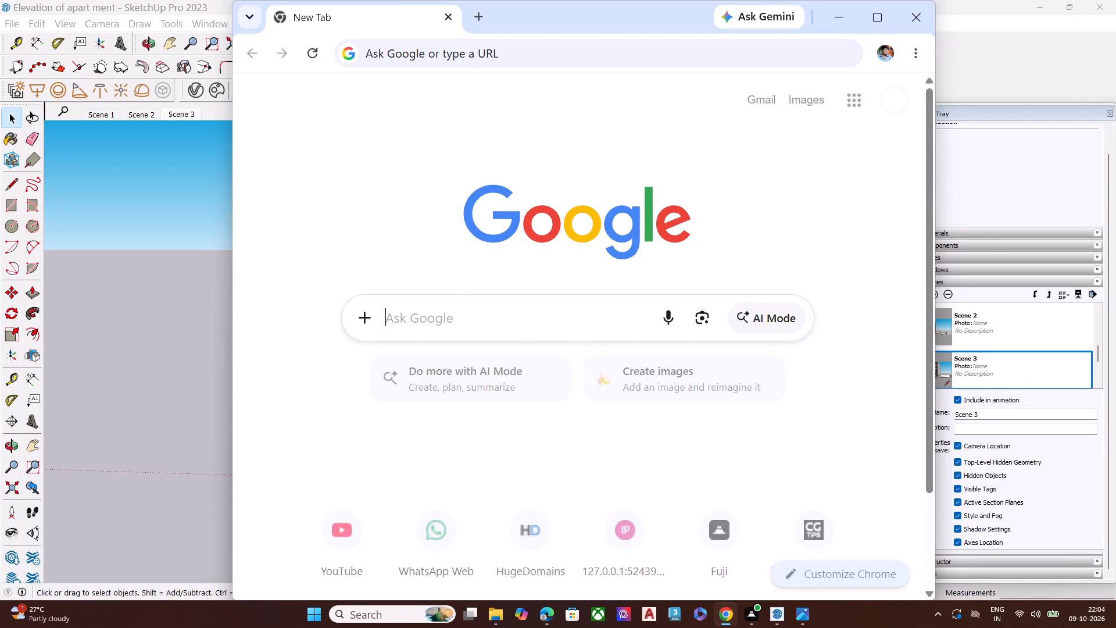
click(467, 362)
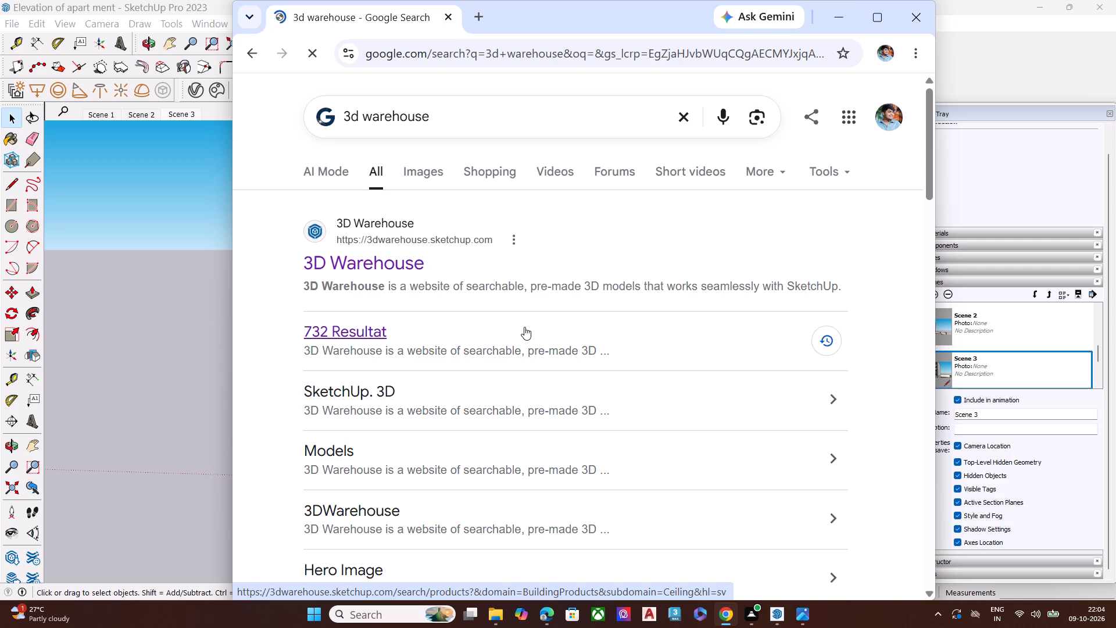
click(353, 273)
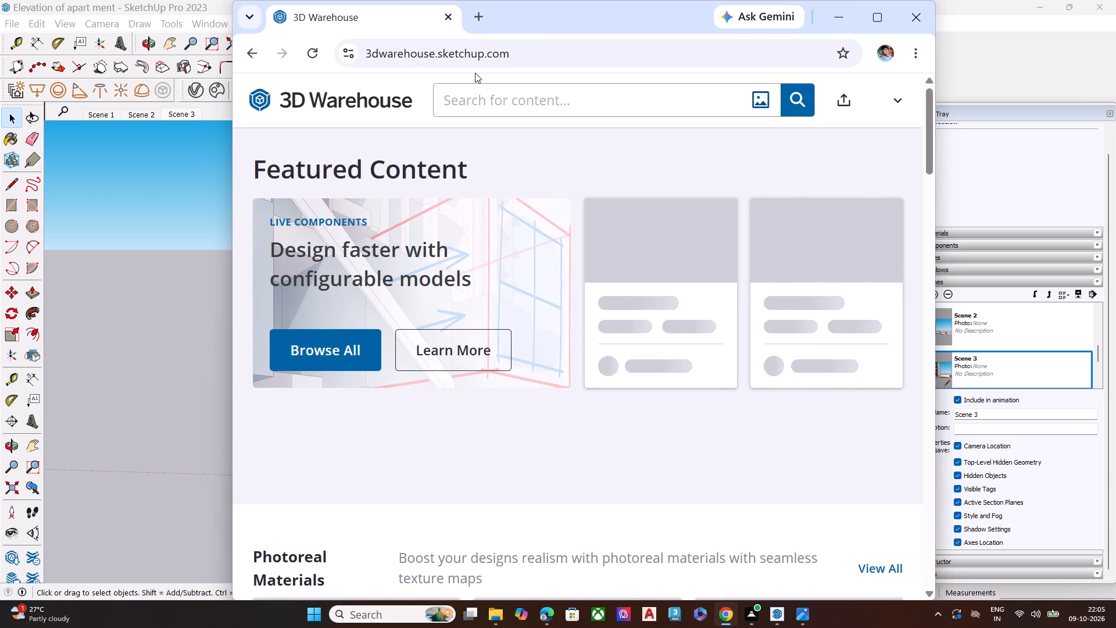
click(549, 108)
text(WALL)
key(space)
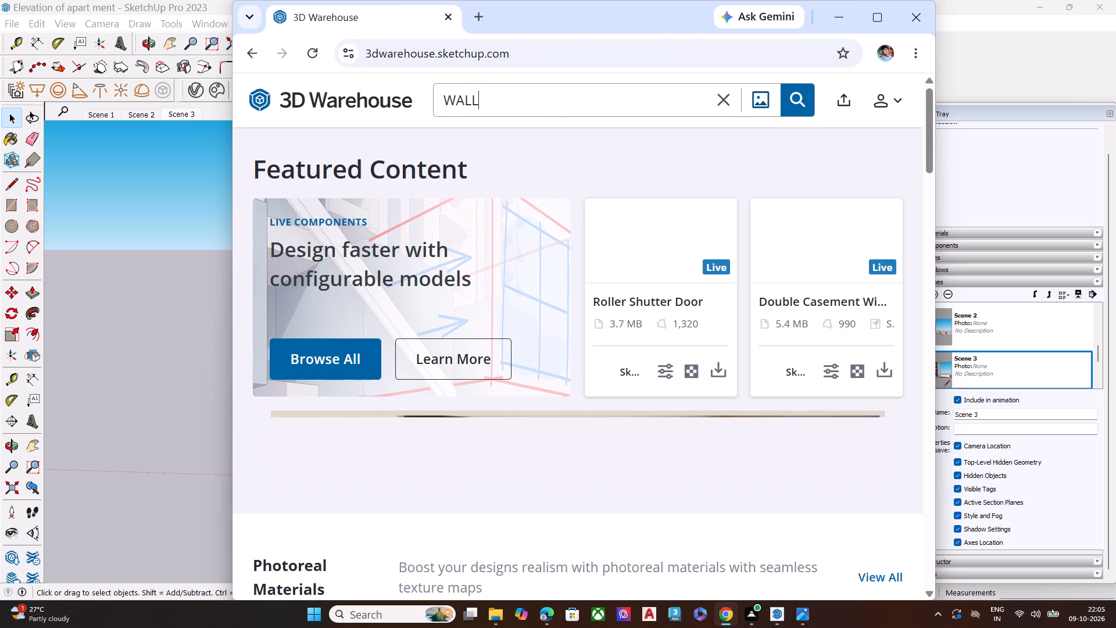
text(LIGHT)
key(Return)
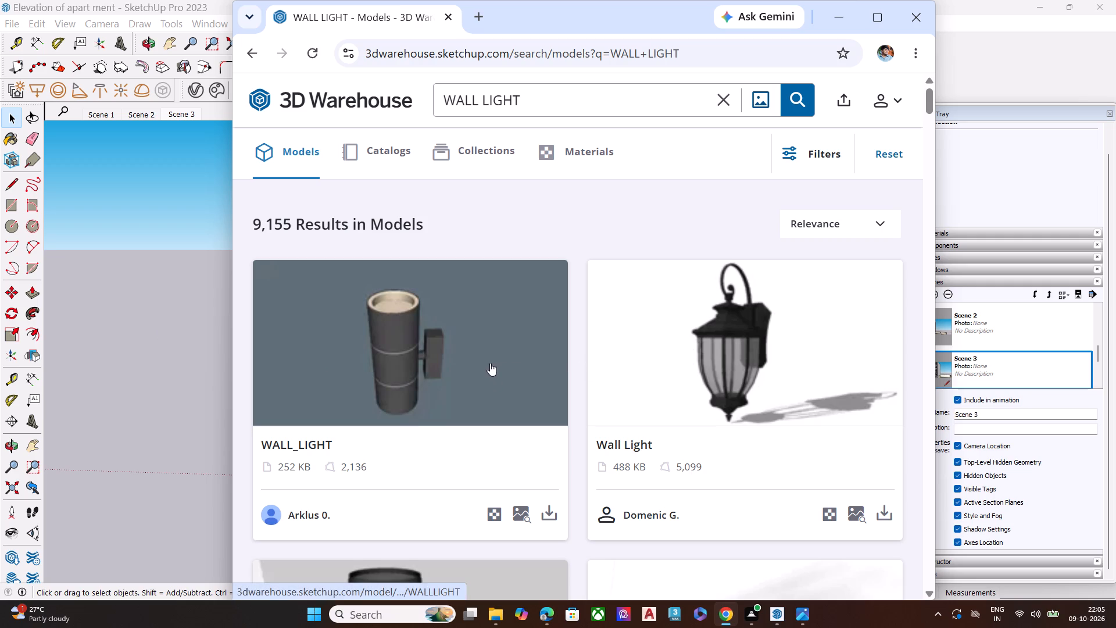
Browse the wall light models for a suitable exterior fixture, then close the browser and return to SketchUp.
scroll(490, 363, down, 2)
scroll(540, 363, down, 6)
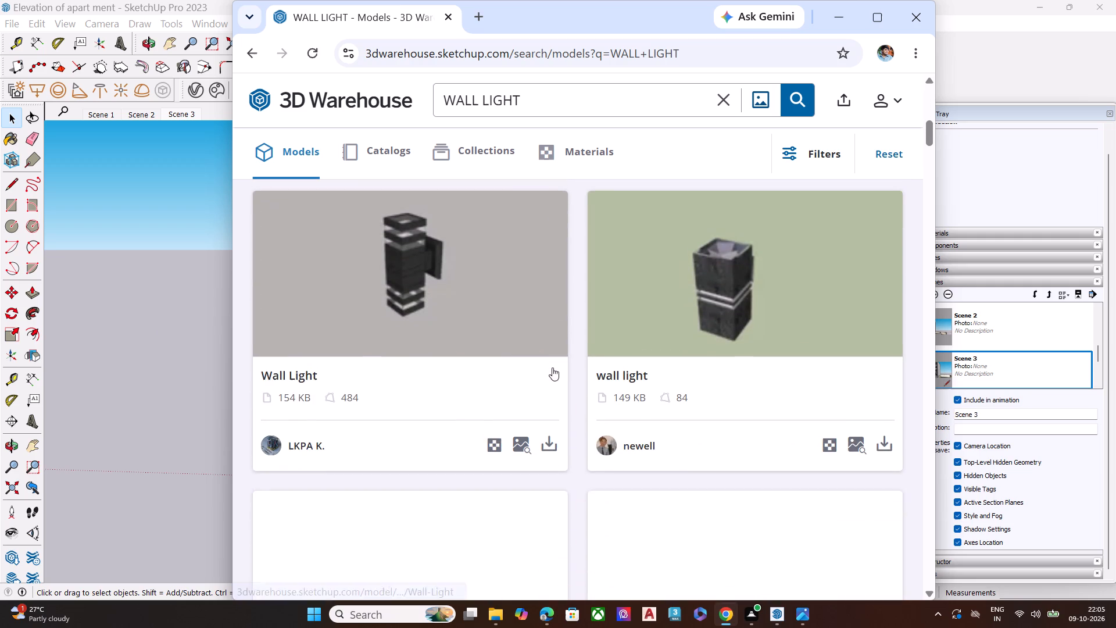
scroll(611, 360, down, 5)
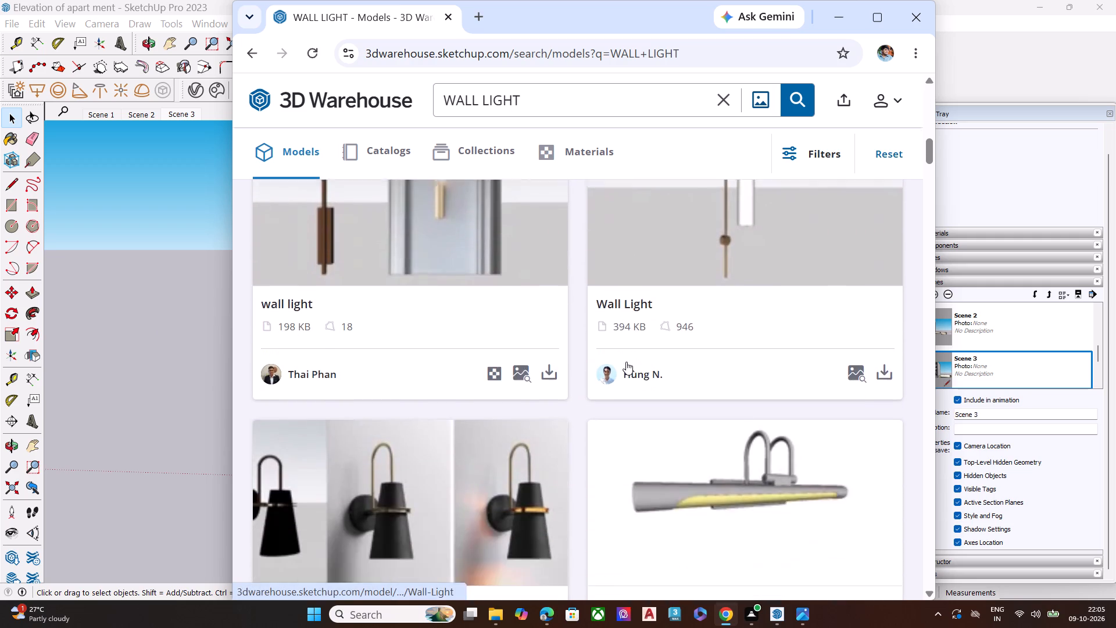
scroll(626, 362, down, 5)
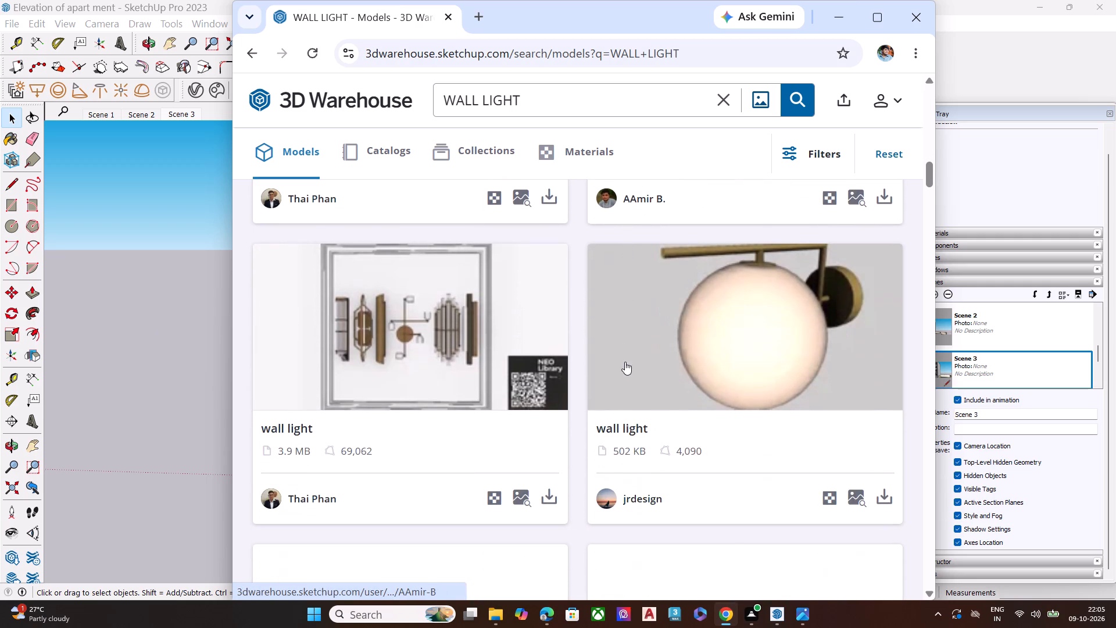
scroll(653, 362, down, 6)
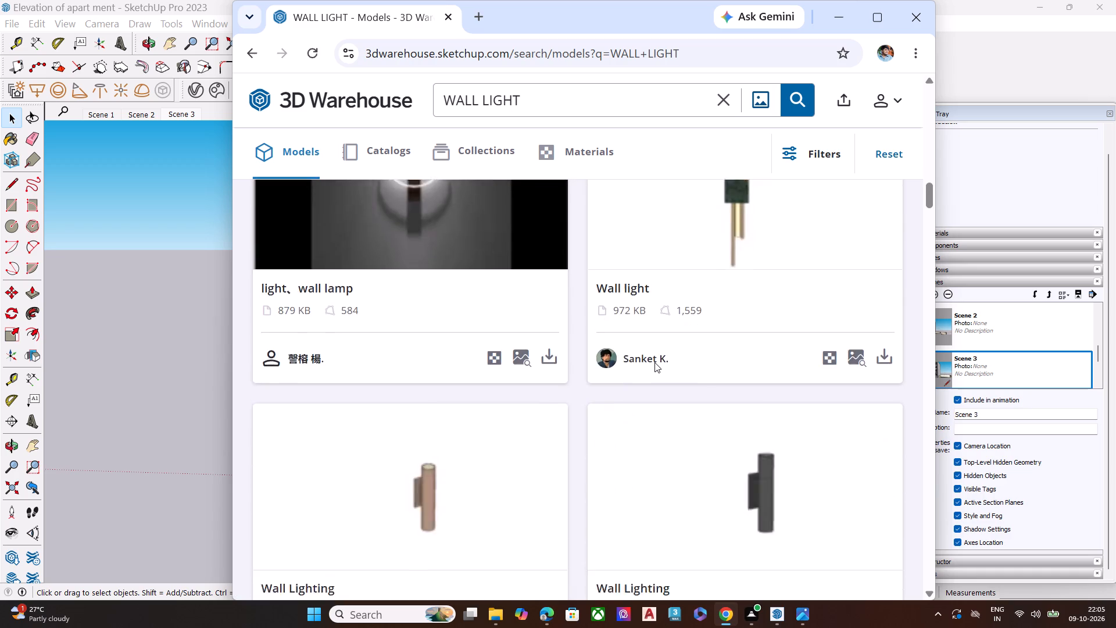
scroll(654, 362, down, 5)
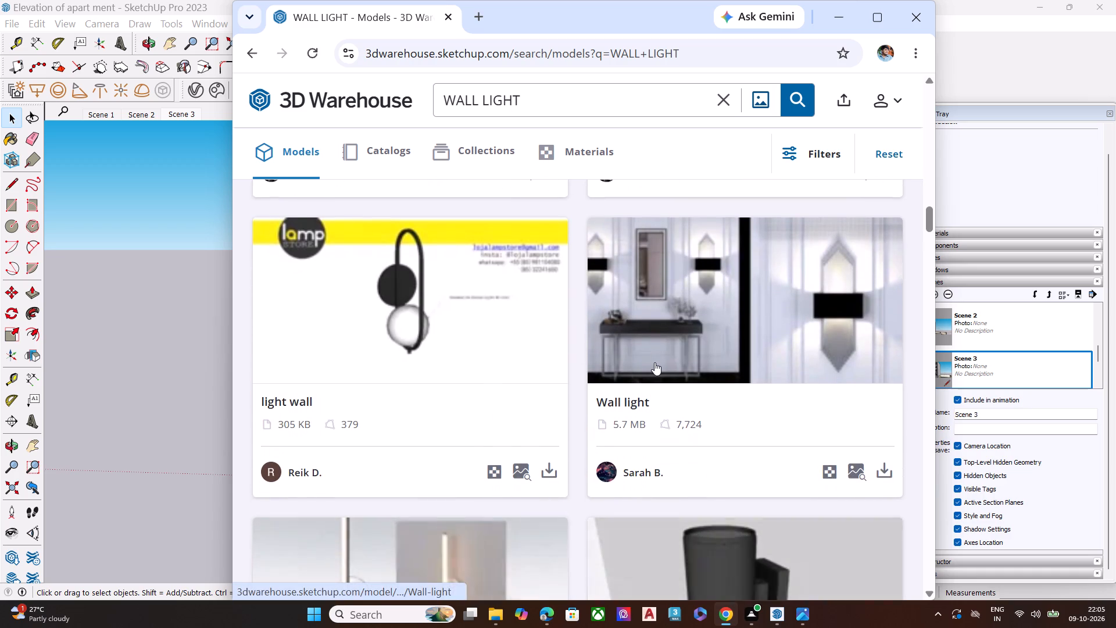
scroll(654, 362, down, 6)
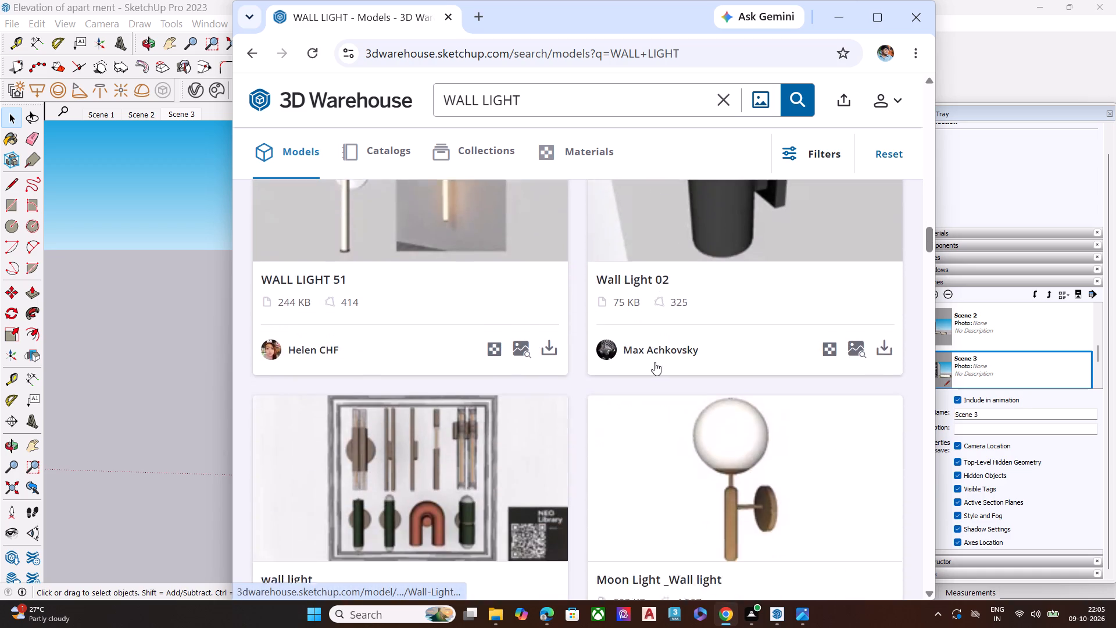
scroll(654, 362, down, 5)
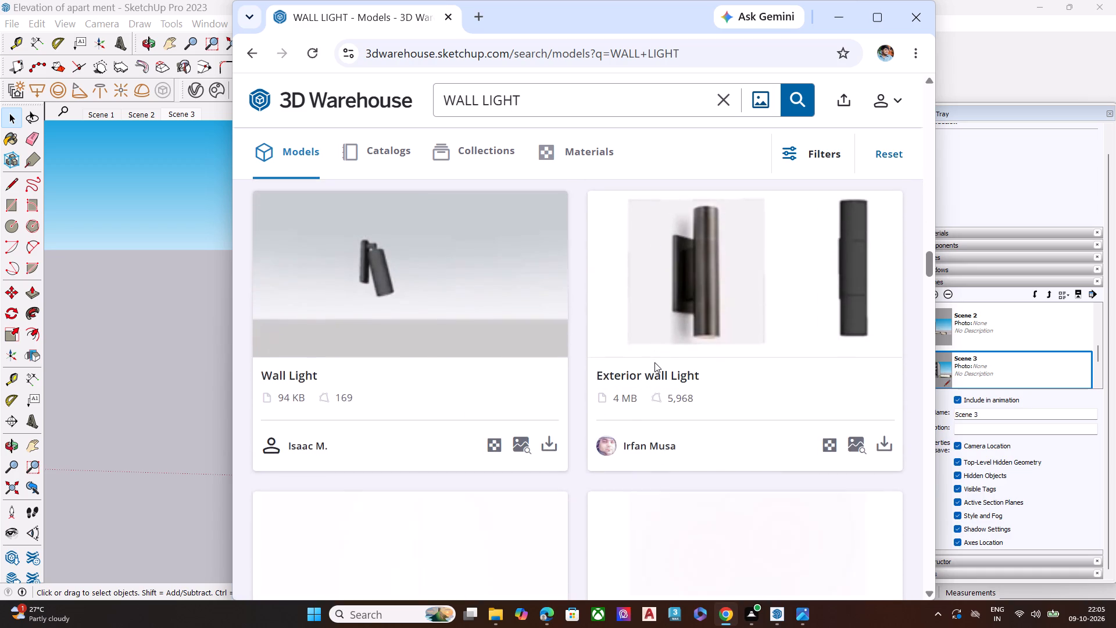
scroll(654, 362, down, 7)
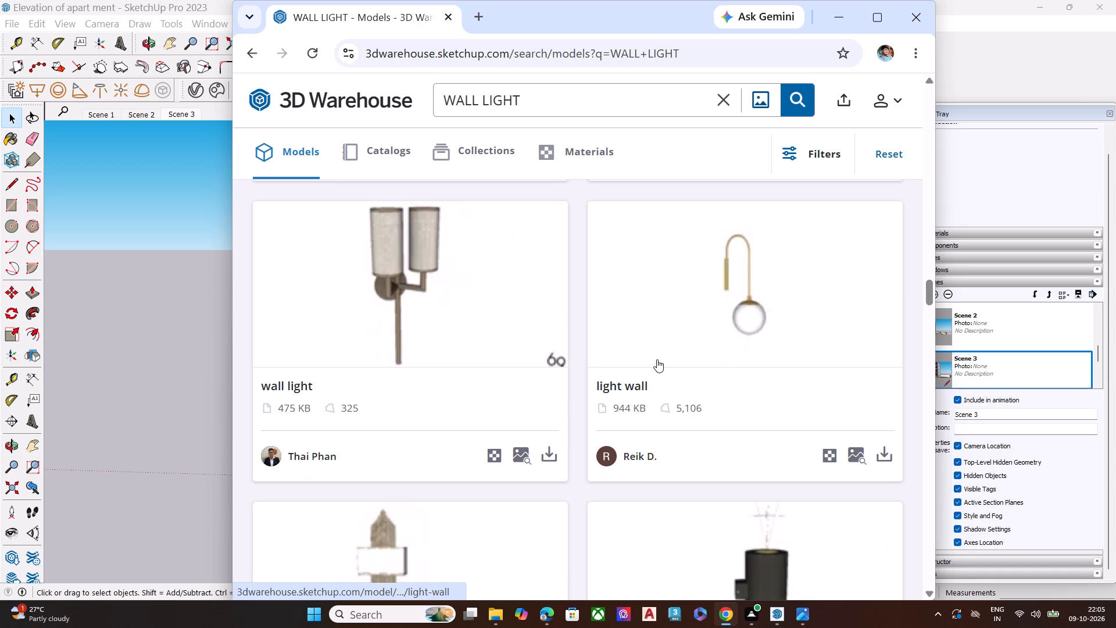
scroll(657, 359, down, 7)
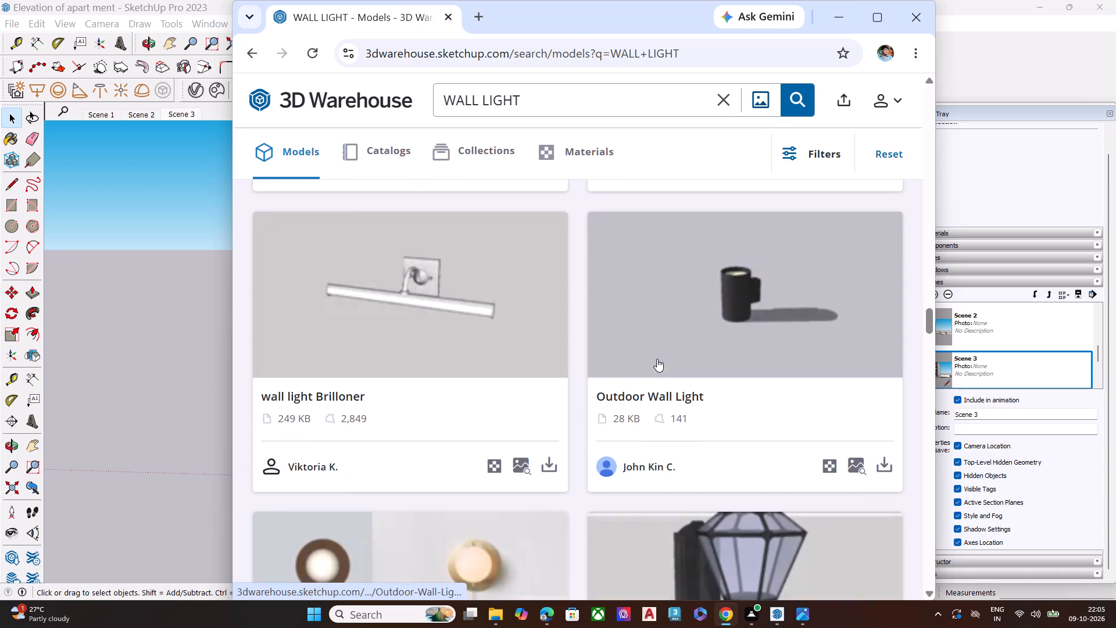
click(916, 15)
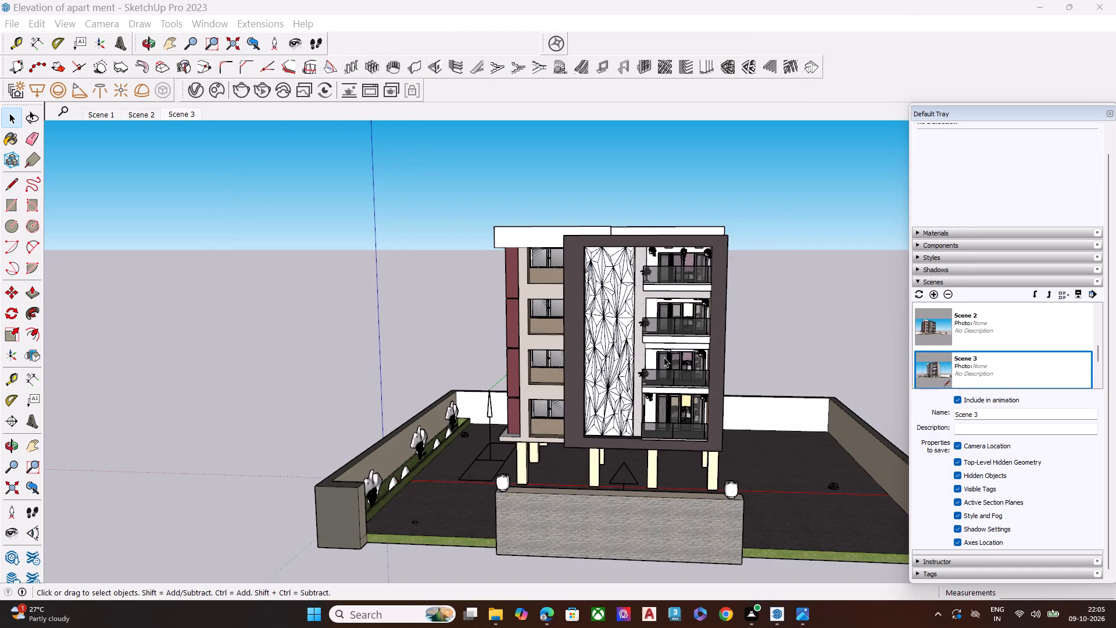
Switch the V-Ray render engine to CPU, with the building viewed from the maroon-panel front corner.
middle_drag(655, 358, 757, 344)
middle_drag(611, 349, 638, 348)
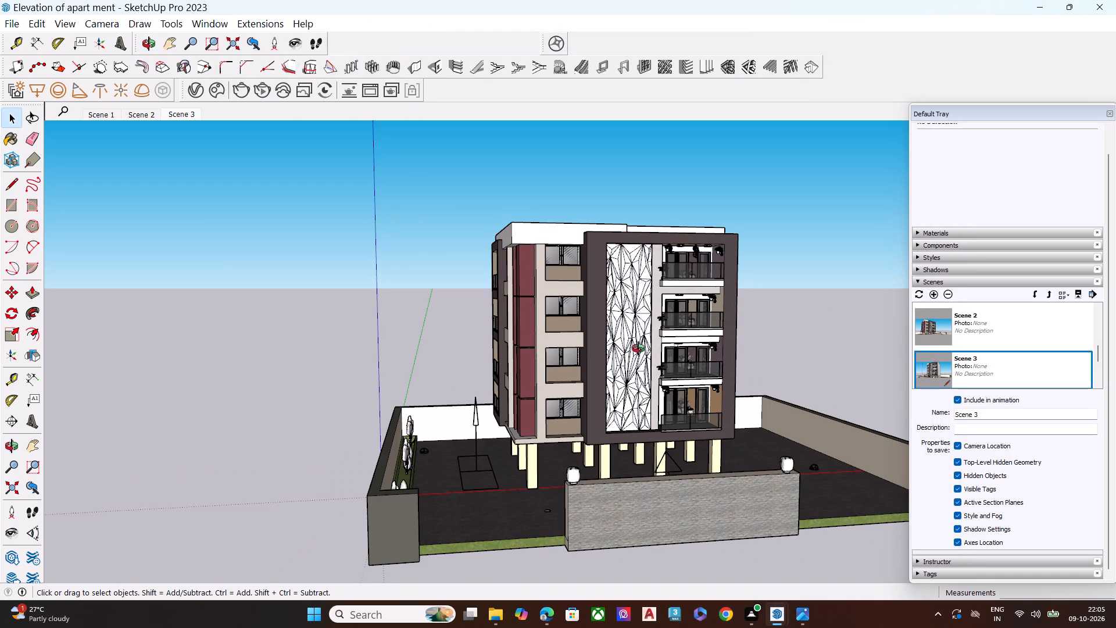
middle_drag(638, 348, 671, 313)
scroll(671, 313, up, 3)
scroll(649, 315, down, 2)
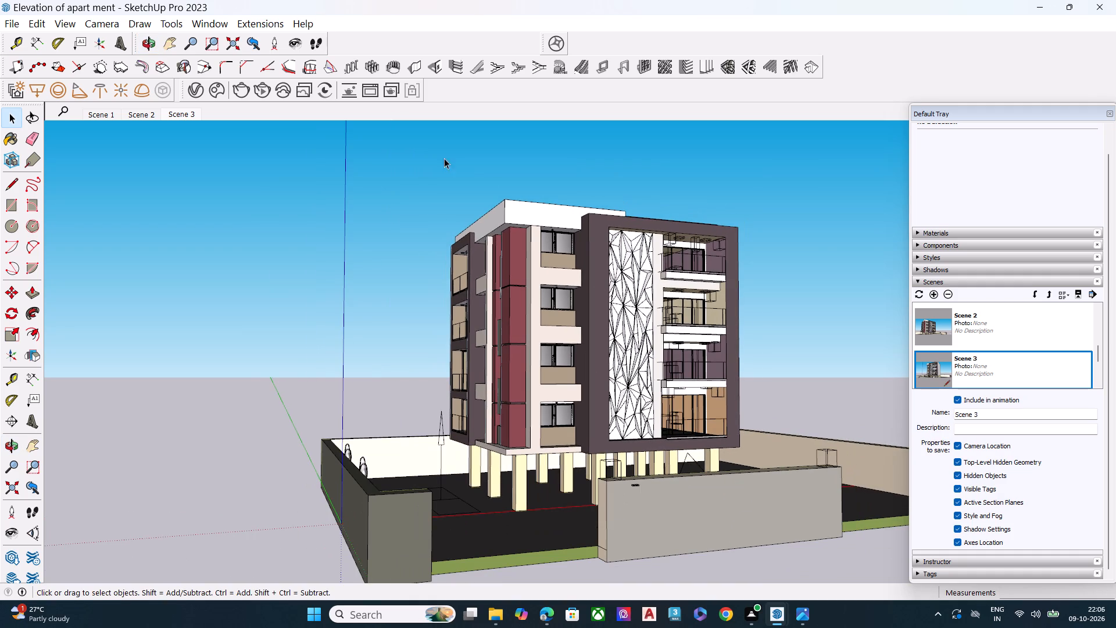
click(192, 94)
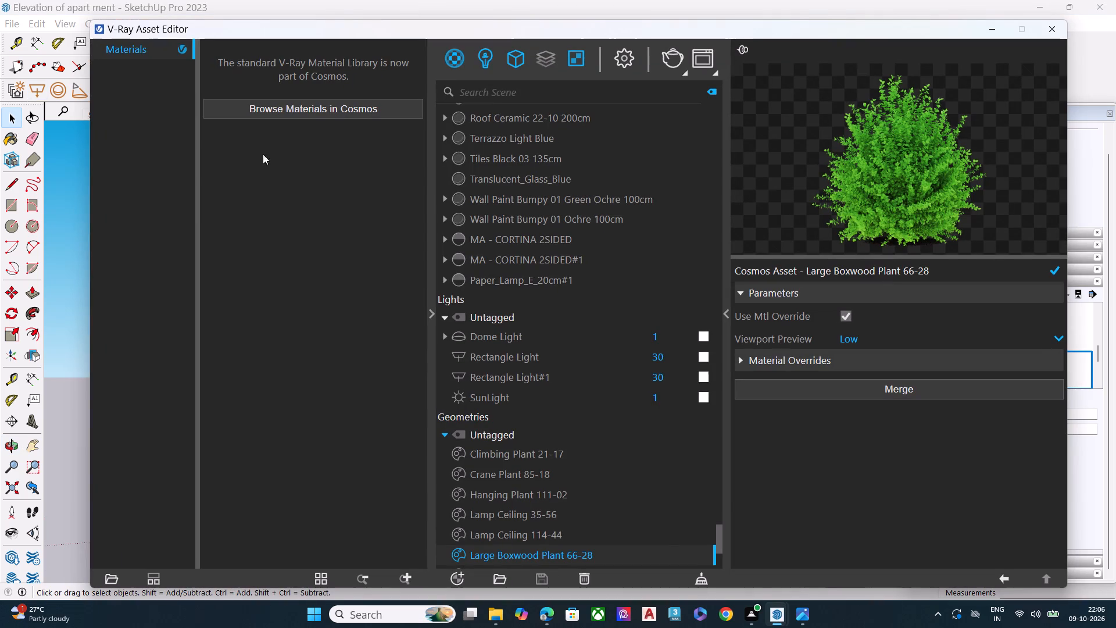
click(620, 60)
click(681, 120)
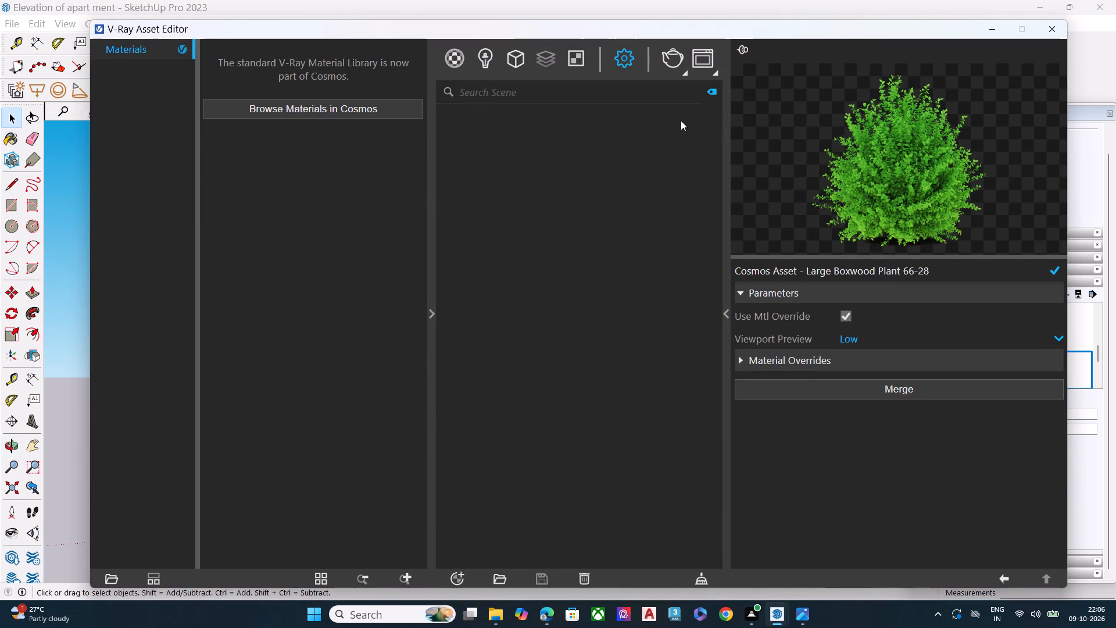
click(693, 120)
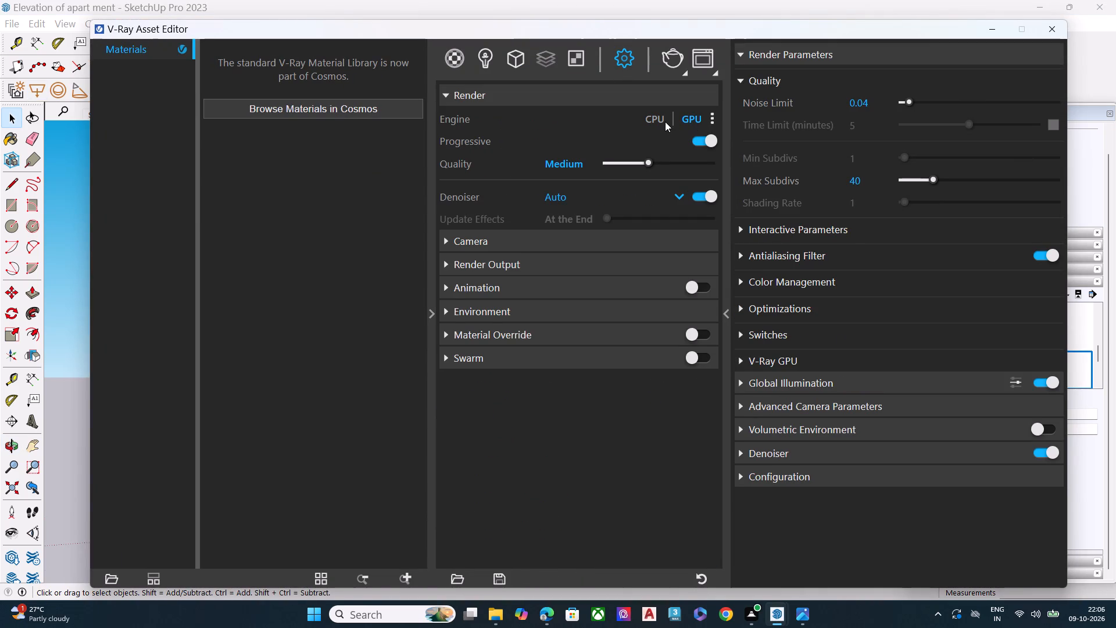
click(665, 121)
click(654, 119)
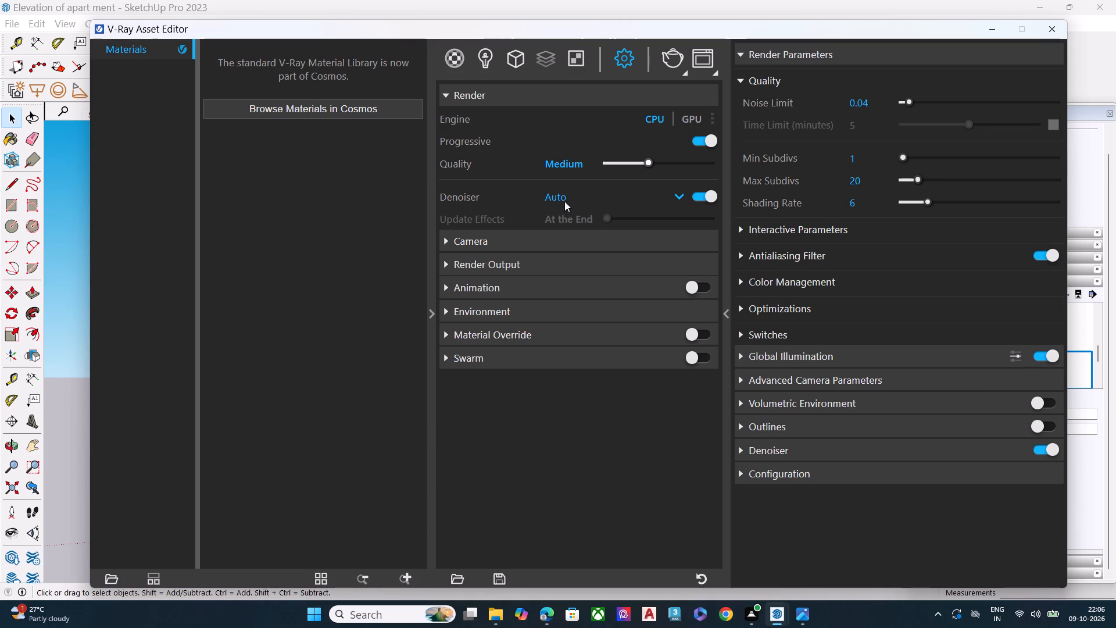
Raise the V-Ray render quality to Medium+ and turn the denoiser off.
click(657, 161)
click(659, 158)
click(660, 162)
click(702, 197)
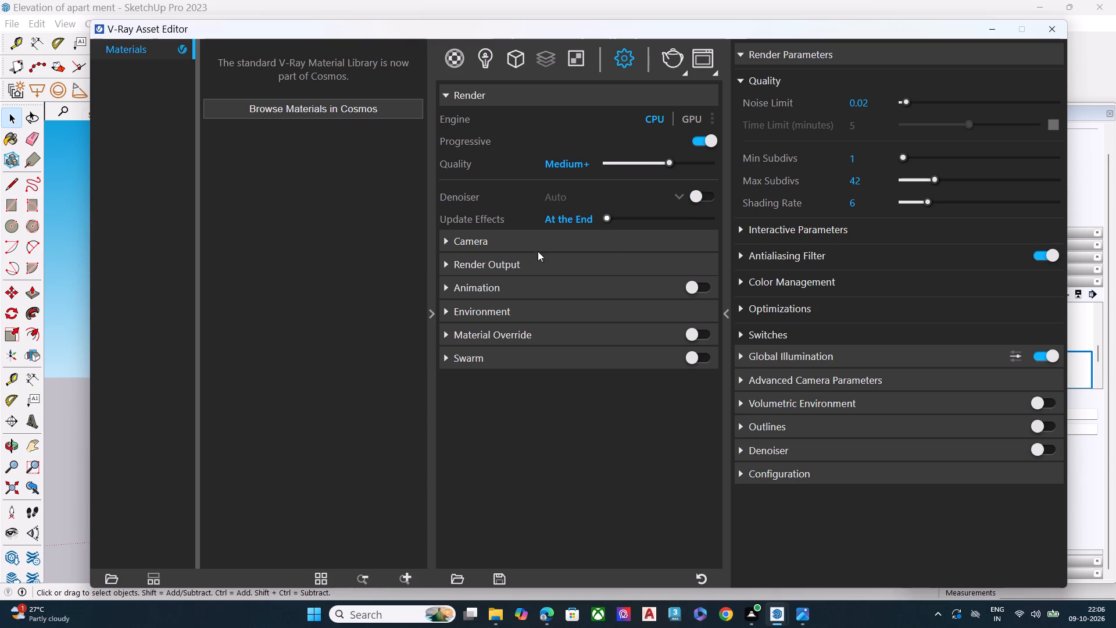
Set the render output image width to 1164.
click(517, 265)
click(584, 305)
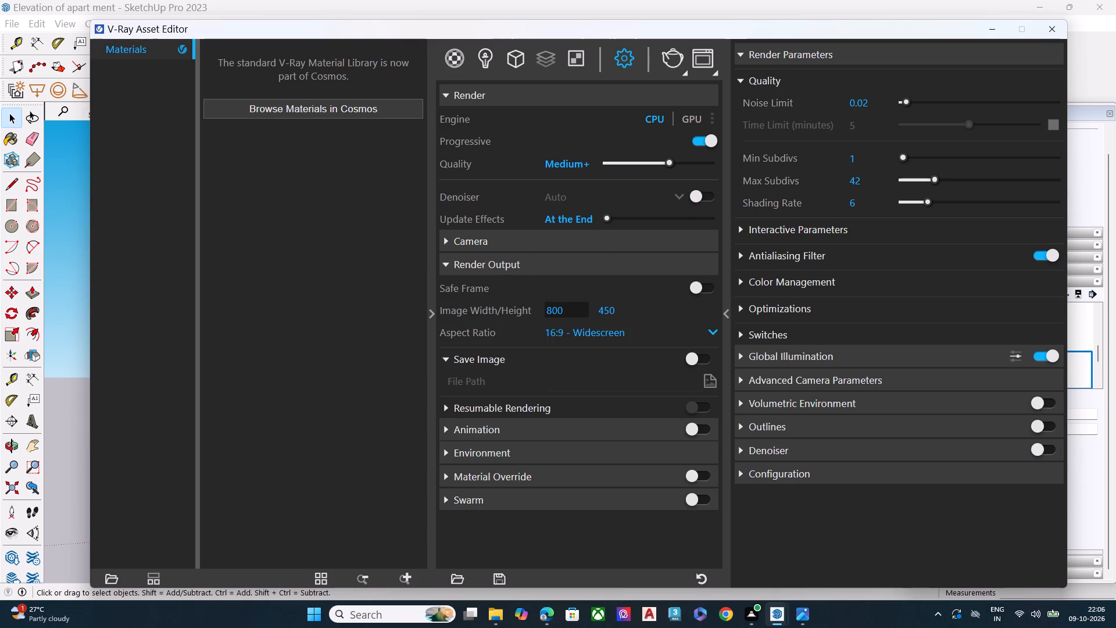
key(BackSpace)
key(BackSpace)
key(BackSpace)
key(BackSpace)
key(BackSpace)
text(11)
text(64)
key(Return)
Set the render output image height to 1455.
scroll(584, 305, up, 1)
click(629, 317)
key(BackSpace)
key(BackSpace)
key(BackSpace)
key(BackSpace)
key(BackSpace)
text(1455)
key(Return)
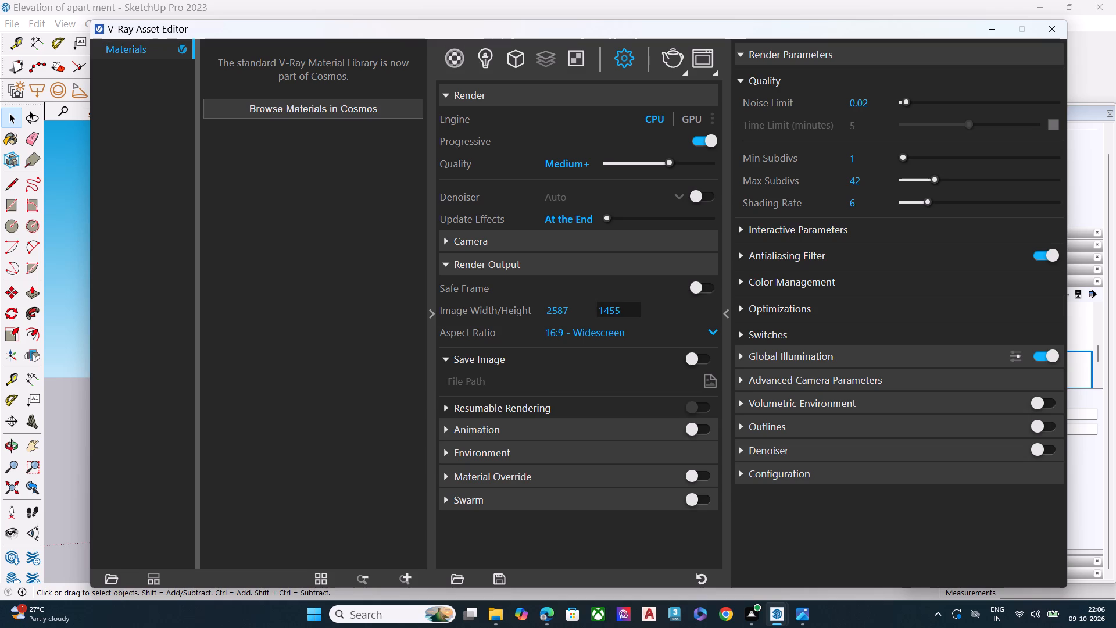
Set the render output image width to 1400, keeping the 16:9 widescreen aspect ratio.
click(573, 313)
key(BackSpace)
key(BackSpace)
key(BackSpace)
key(BackSpace)
key(BackSpace)
key(BackSpace)
key(BackSpace)
key(BackSpace)
key(BackSpace)
key(BackSpace)
text(11)
key(BackSpace)
key(BackSpace)
text(1400)
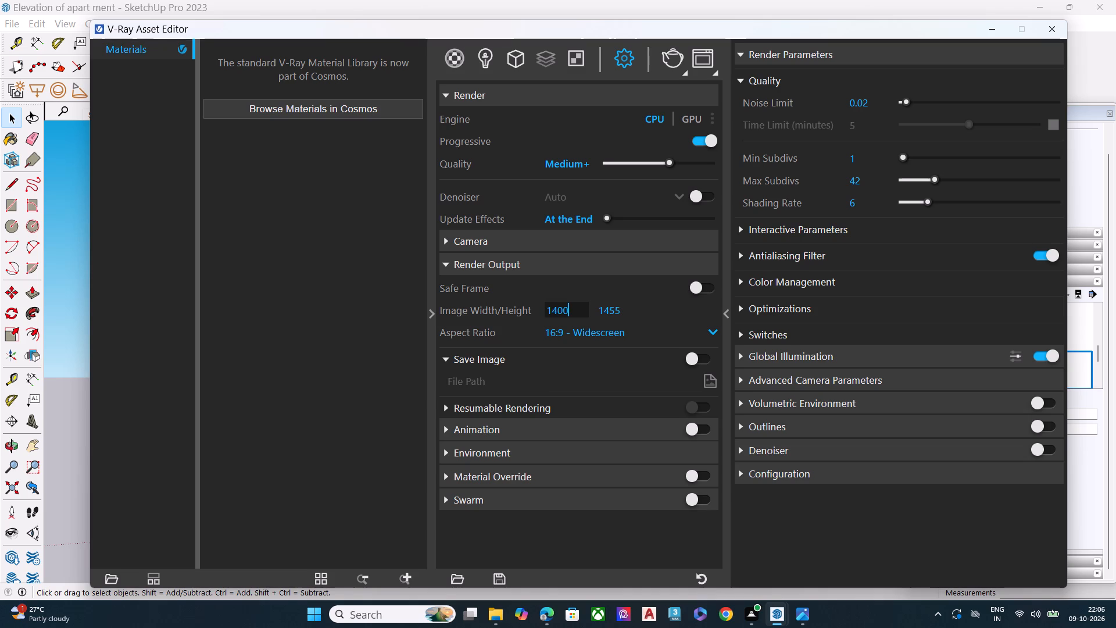
key(Return)
scroll(606, 312, down, 1)
Set the render output aspect ratio to 1:1 - Square.
scroll(620, 312, down, 4)
click(588, 334)
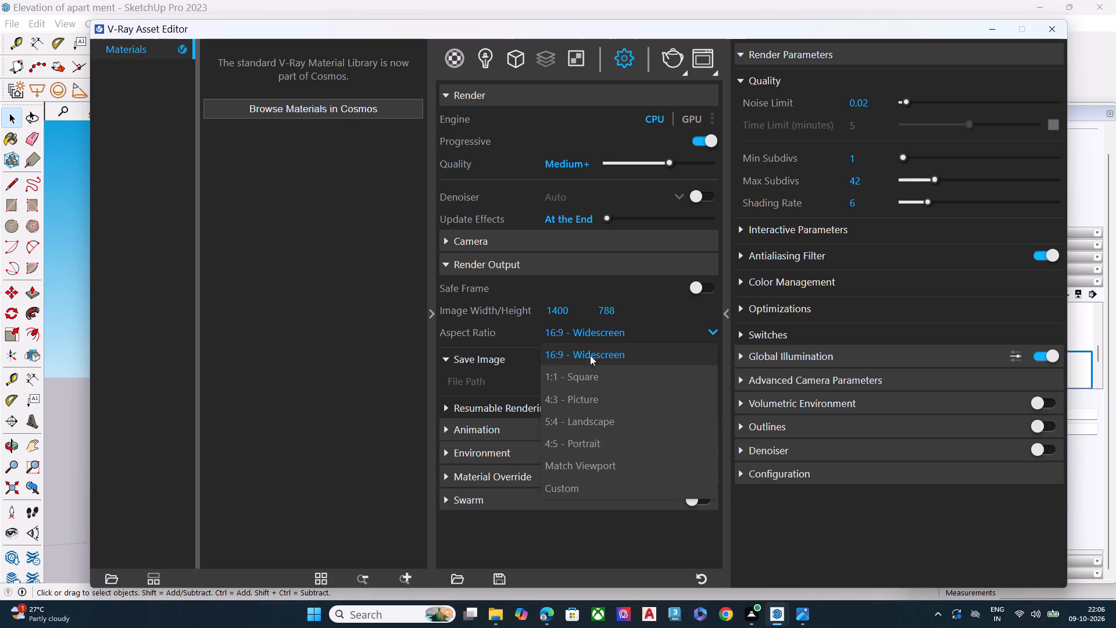
click(589, 382)
scroll(563, 331, down, 8)
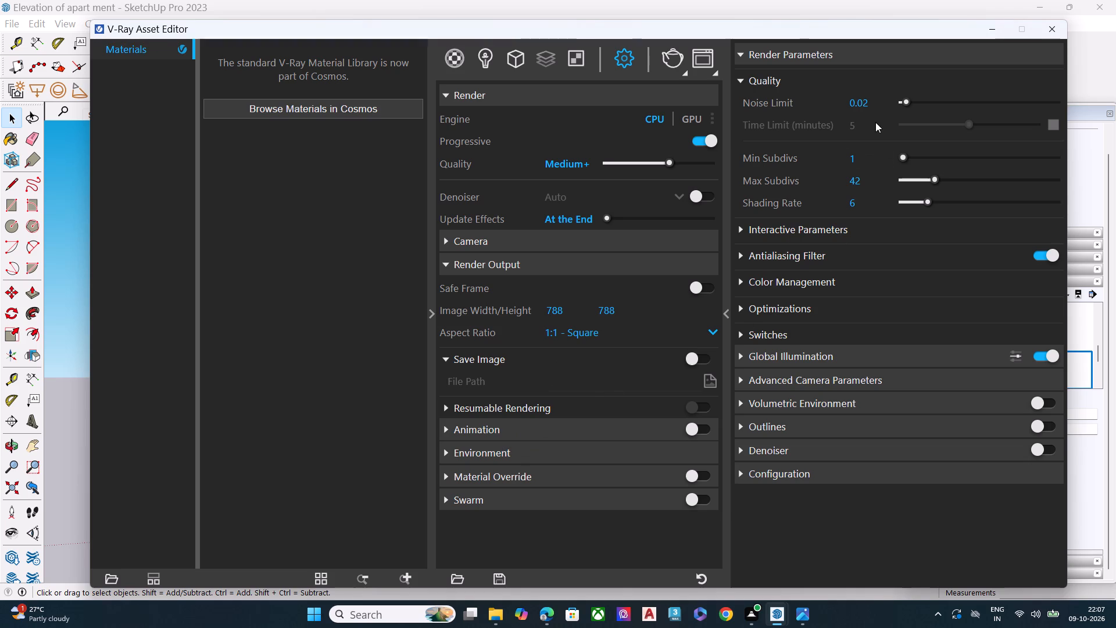
Set the render quality Noise Limit to 0.03.
click(881, 106)
key(BackSpace)
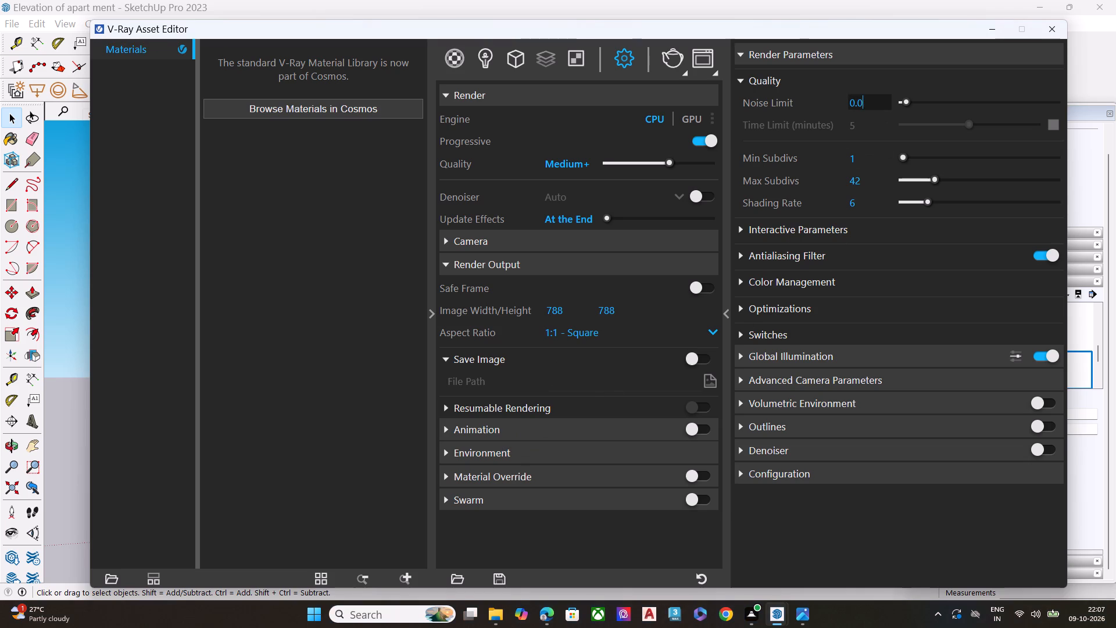
key(3)
key(Return)
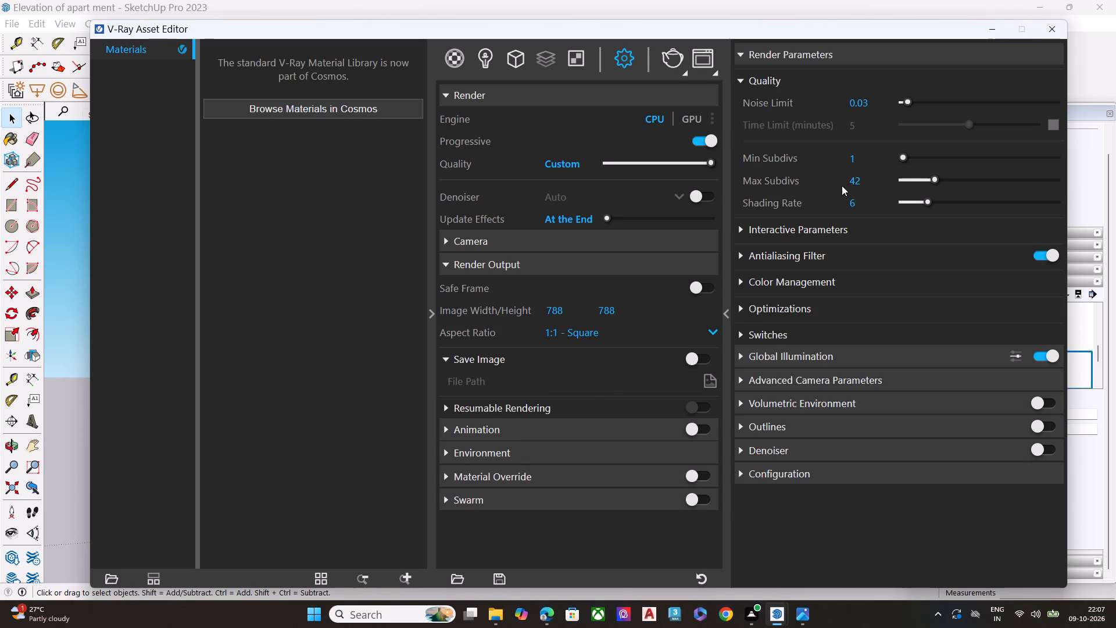
Set the Global Illumination primary rays to Irradiance map (deprecated) and review the irradiance map and light cache settings.
scroll(810, 235, down, 2)
click(826, 359)
click(847, 388)
click(850, 383)
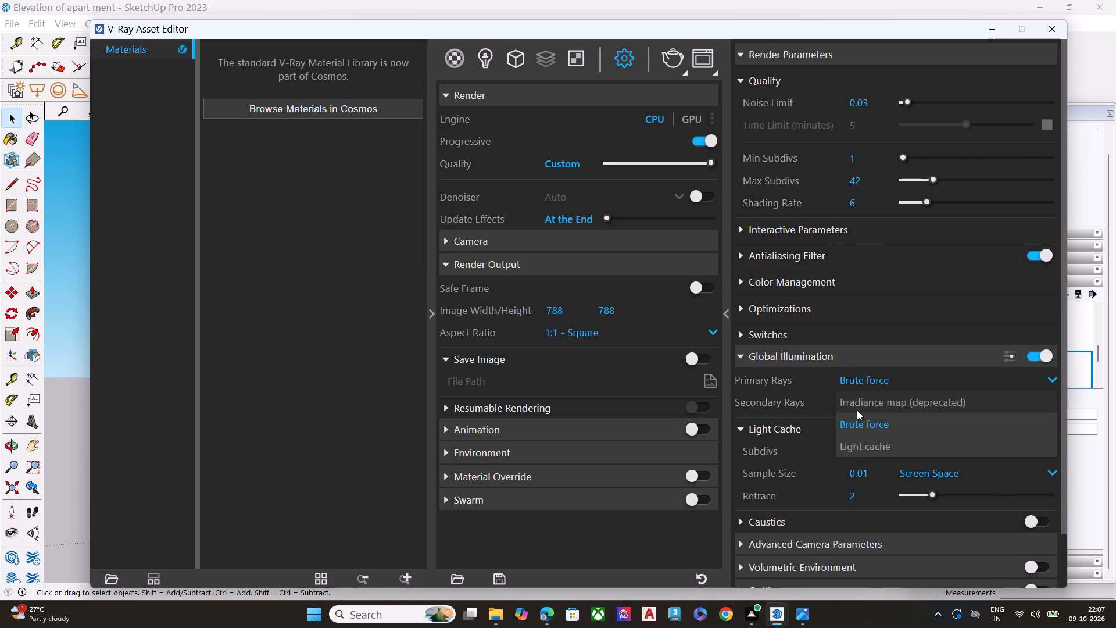
click(857, 410)
scroll(813, 389, down, 8)
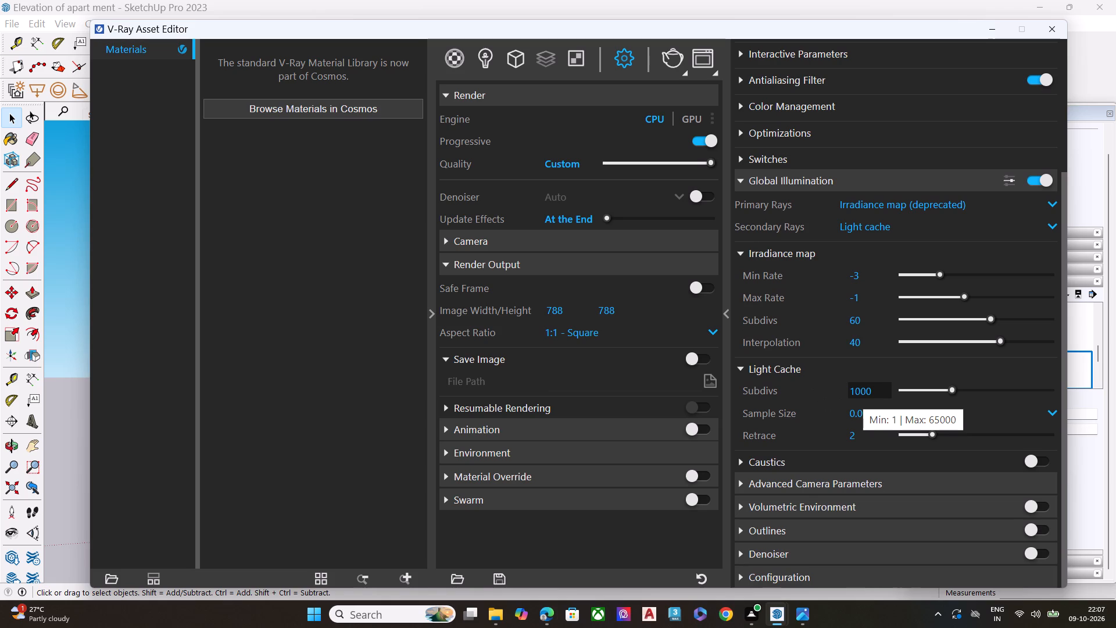
scroll(910, 433, down, 2)
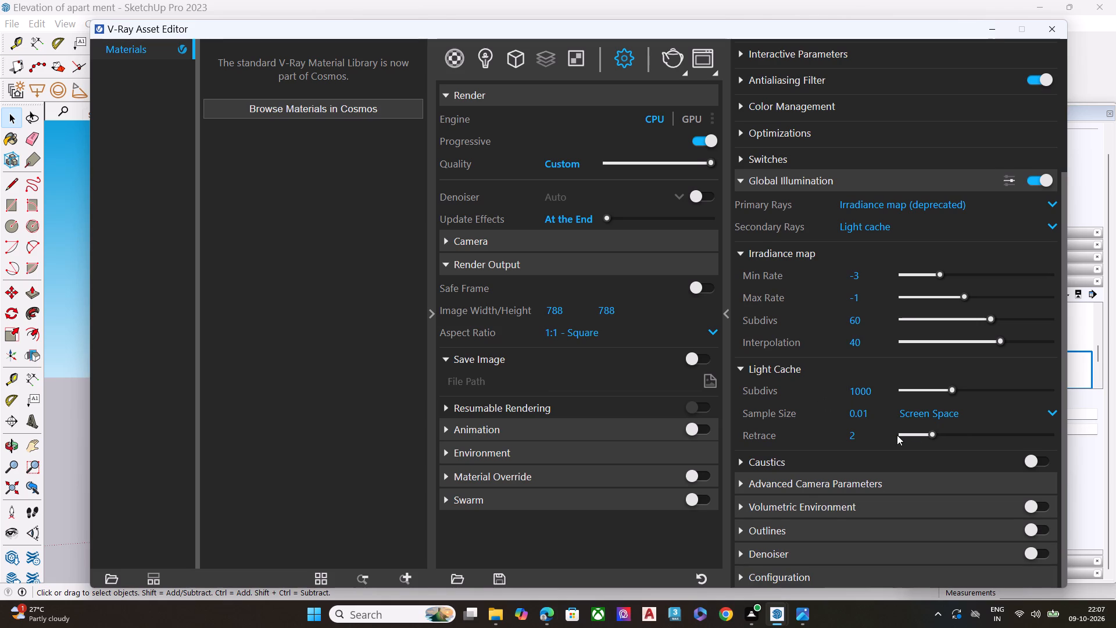
scroll(897, 435, down, 4)
Run a test render of the building view, inspect its RGB source layer, and stop and close the render.
click(670, 56)
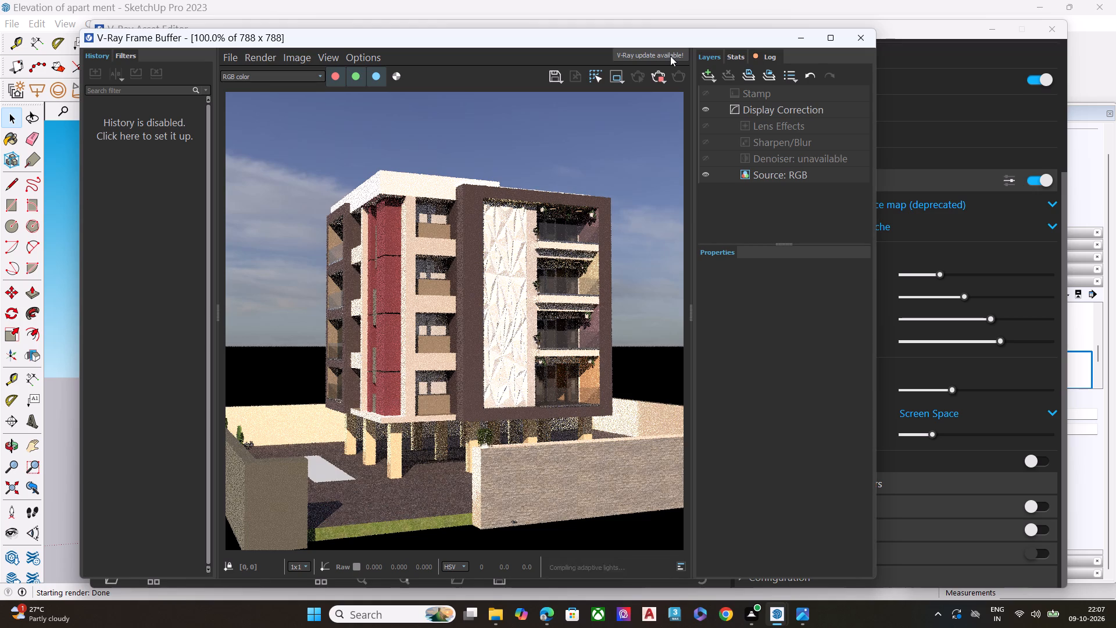
click(762, 174)
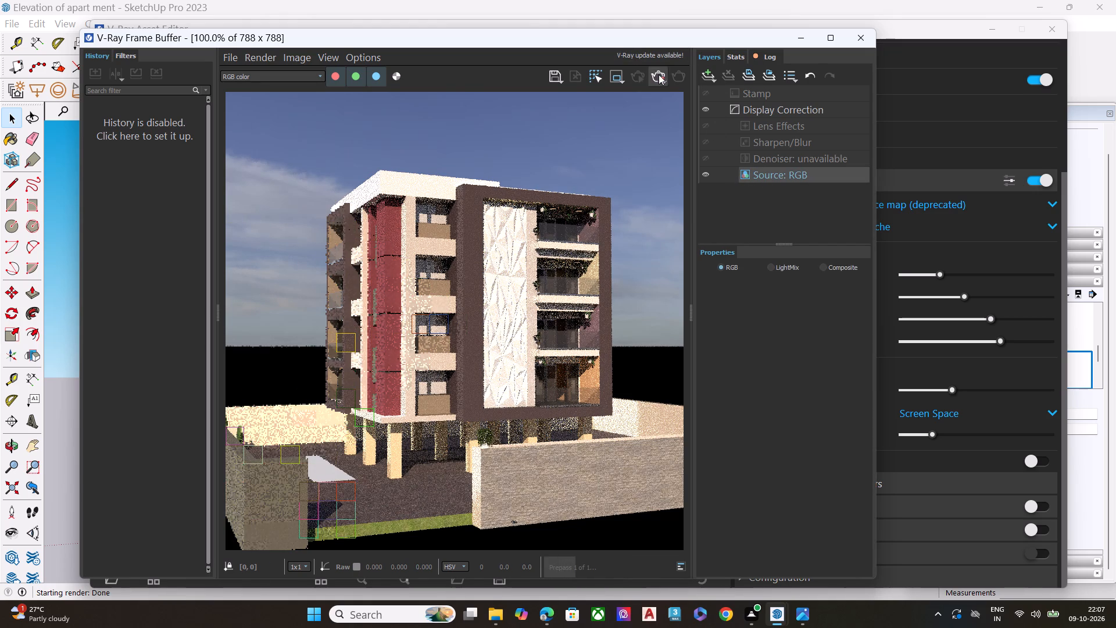
click(659, 74)
click(863, 30)
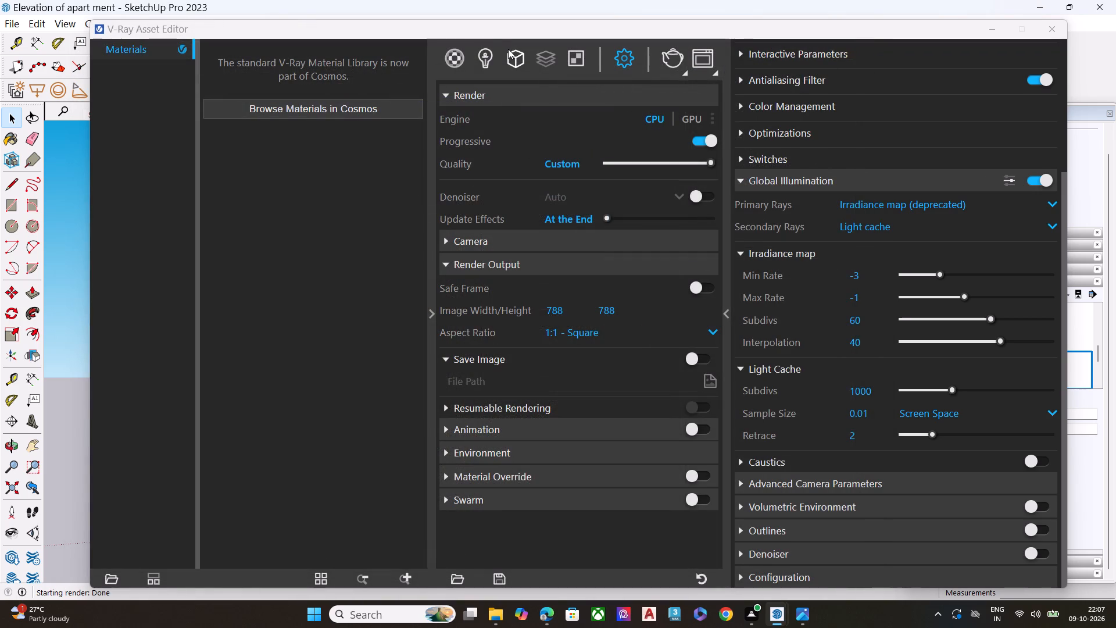
Add a Light Mix render element to the scene.
click(489, 56)
click(552, 58)
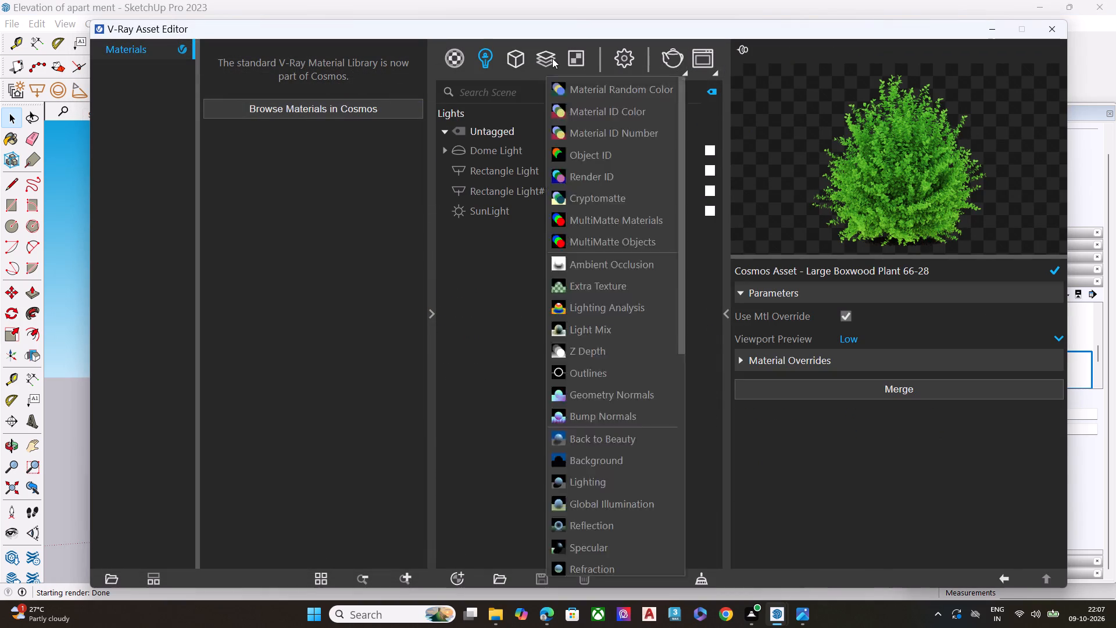
click(600, 331)
Change the SunLight colour to a light pinkish grey with the V-Ray Color Picker.
click(481, 209)
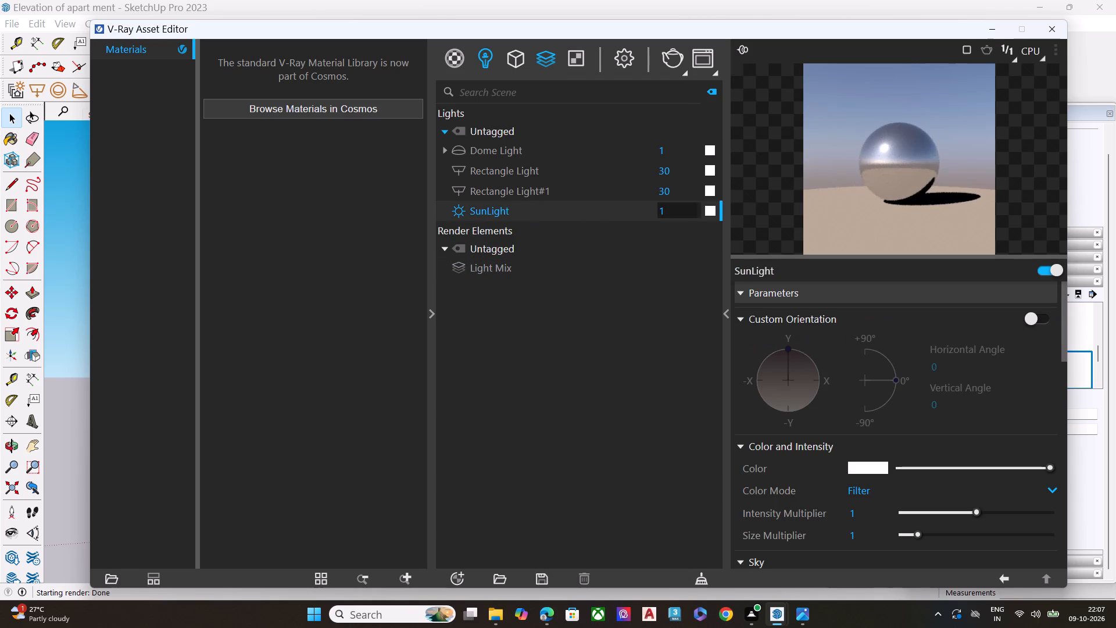
click(859, 464)
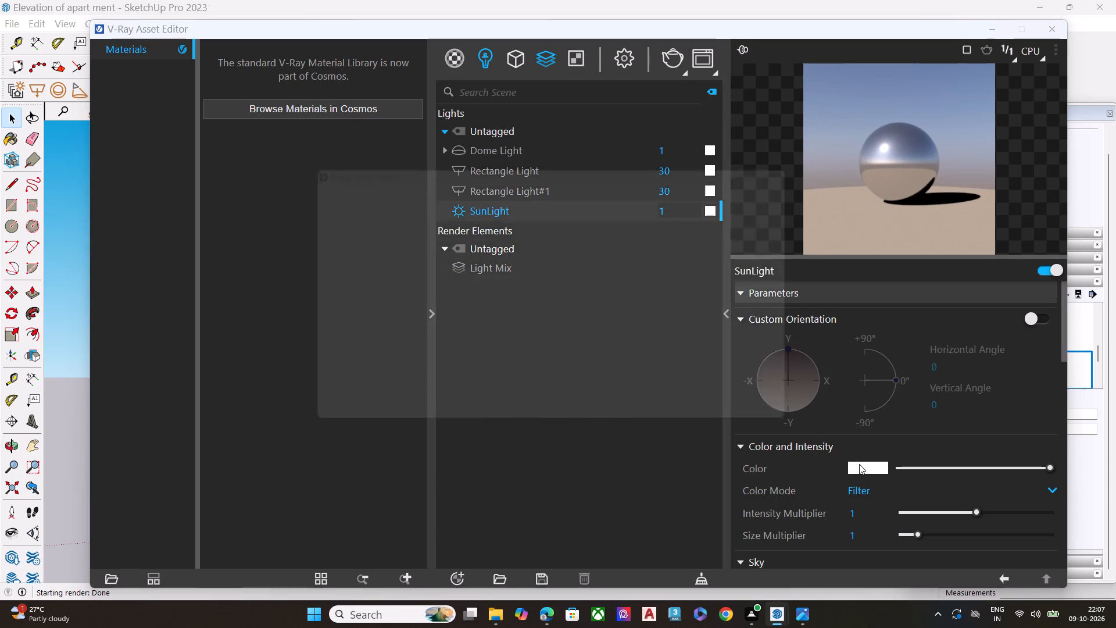
drag(353, 200, 360, 359)
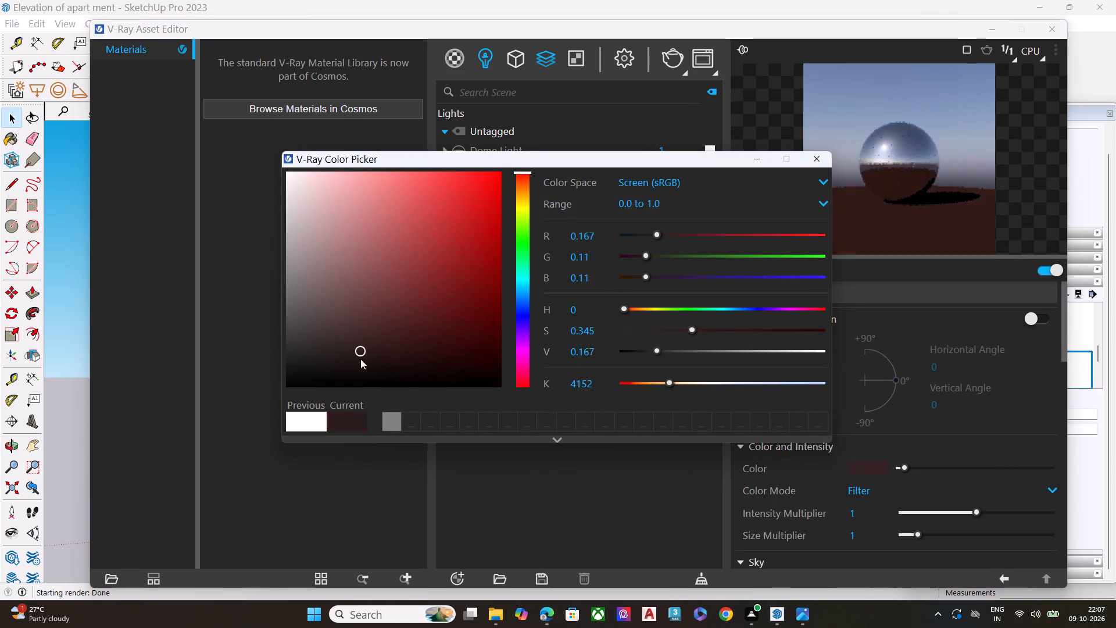
drag(360, 359, 364, 311)
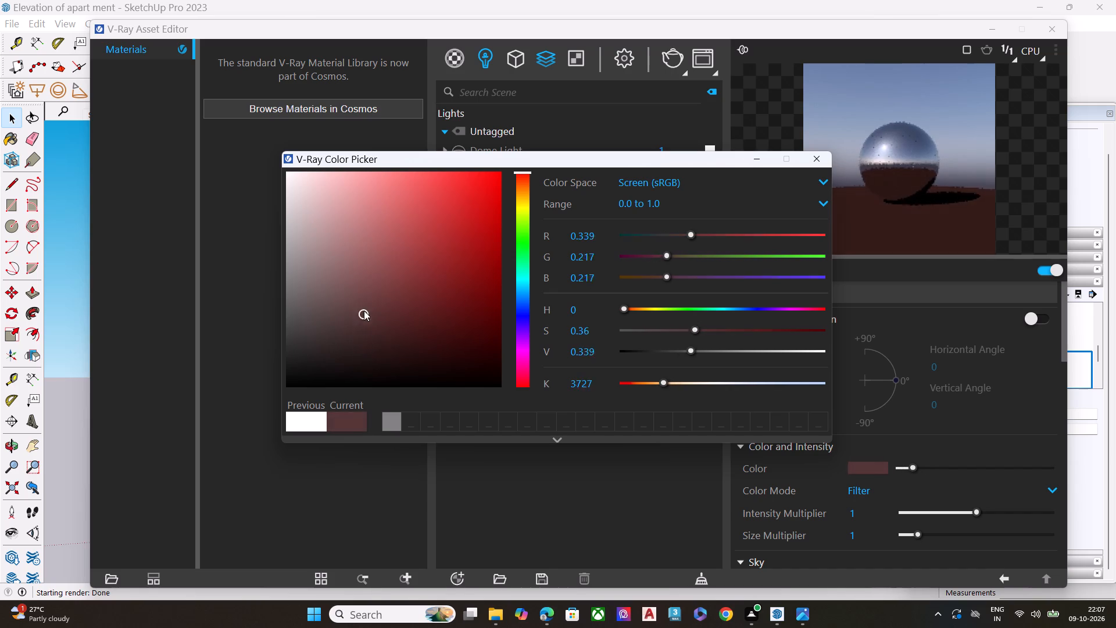
drag(364, 311, 307, 269)
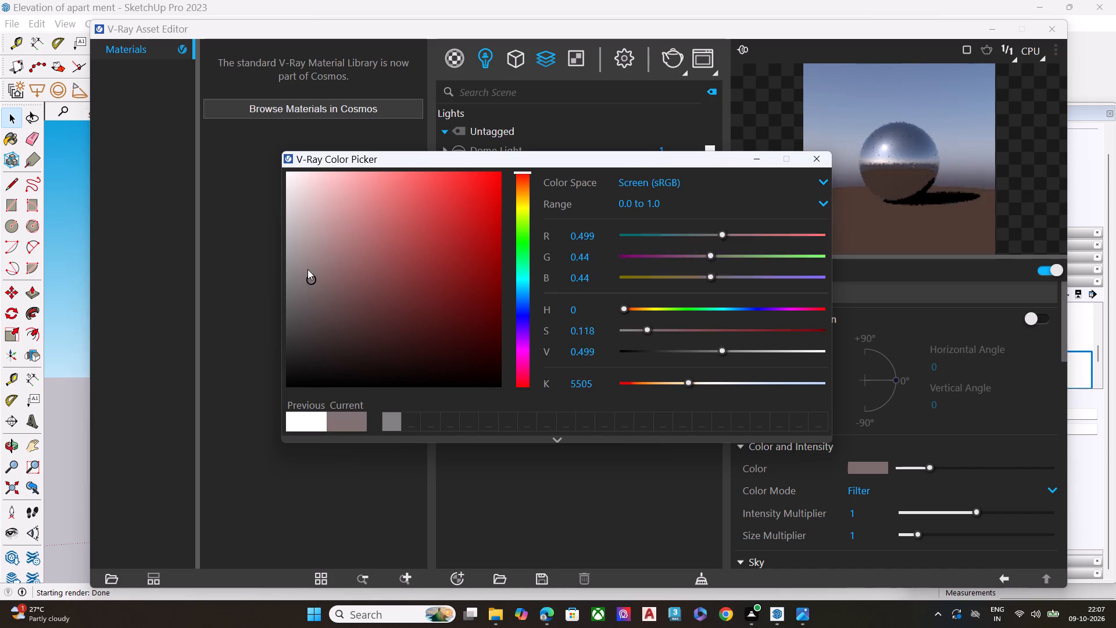
drag(307, 269, 300, 237)
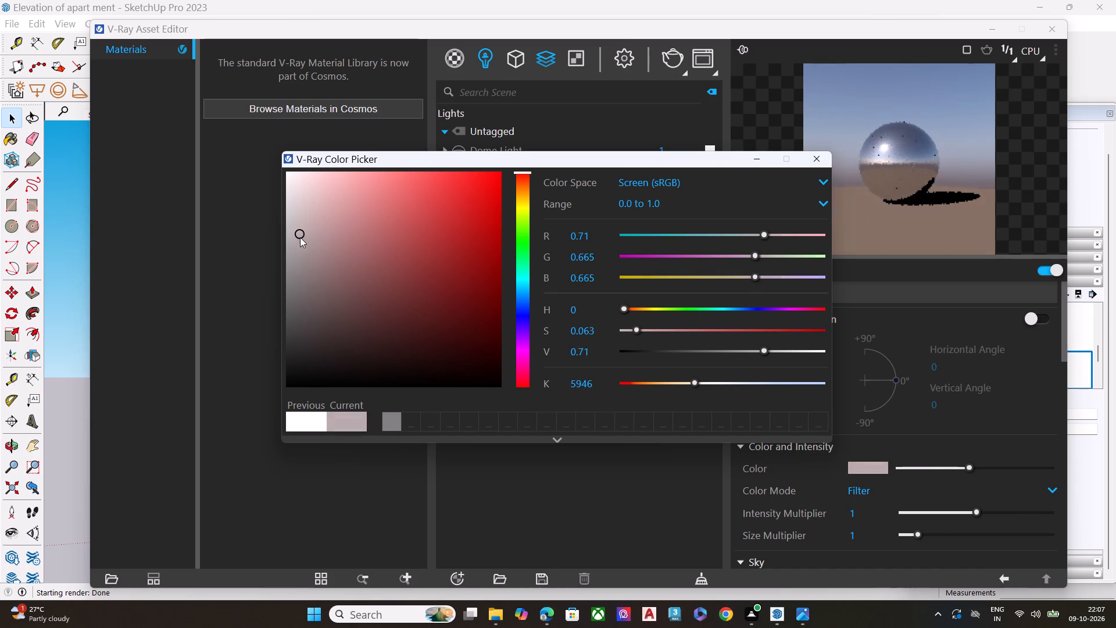
drag(300, 237, 296, 247)
click(759, 156)
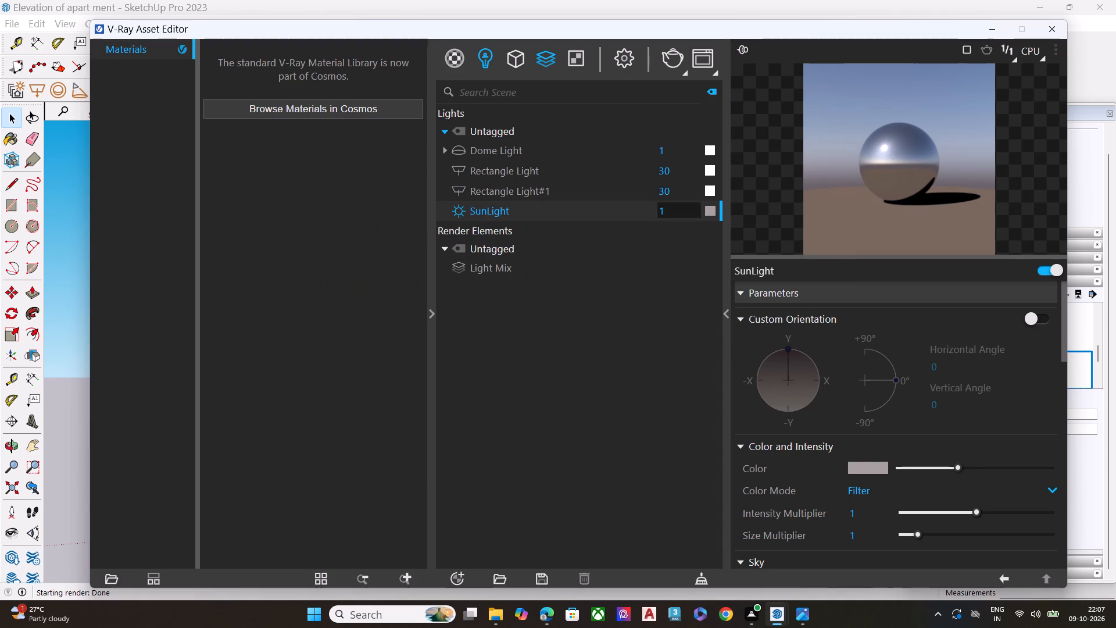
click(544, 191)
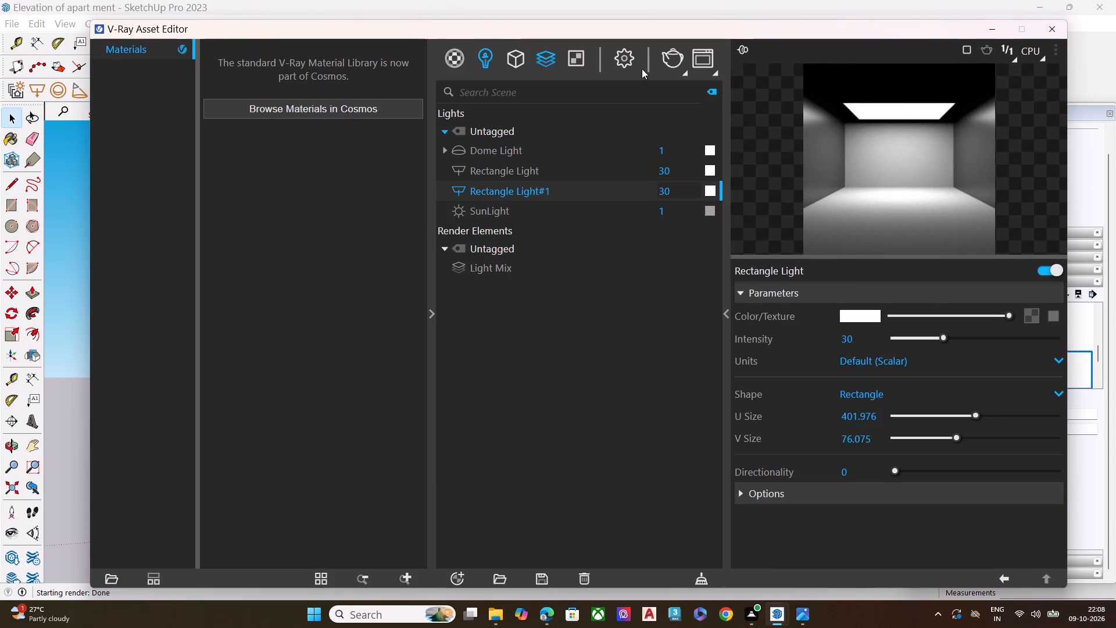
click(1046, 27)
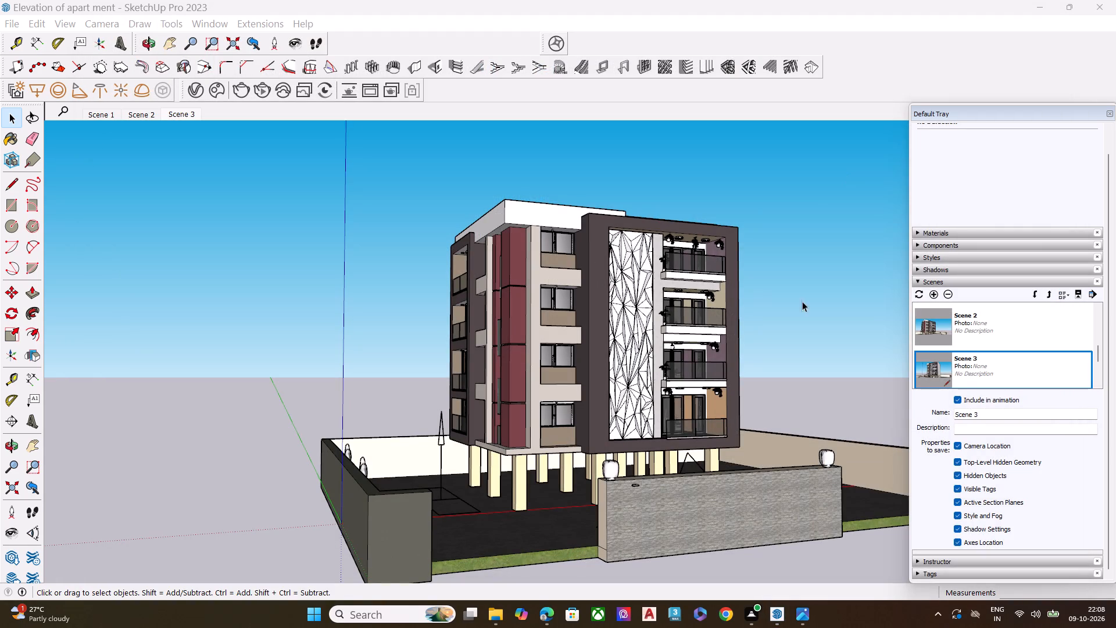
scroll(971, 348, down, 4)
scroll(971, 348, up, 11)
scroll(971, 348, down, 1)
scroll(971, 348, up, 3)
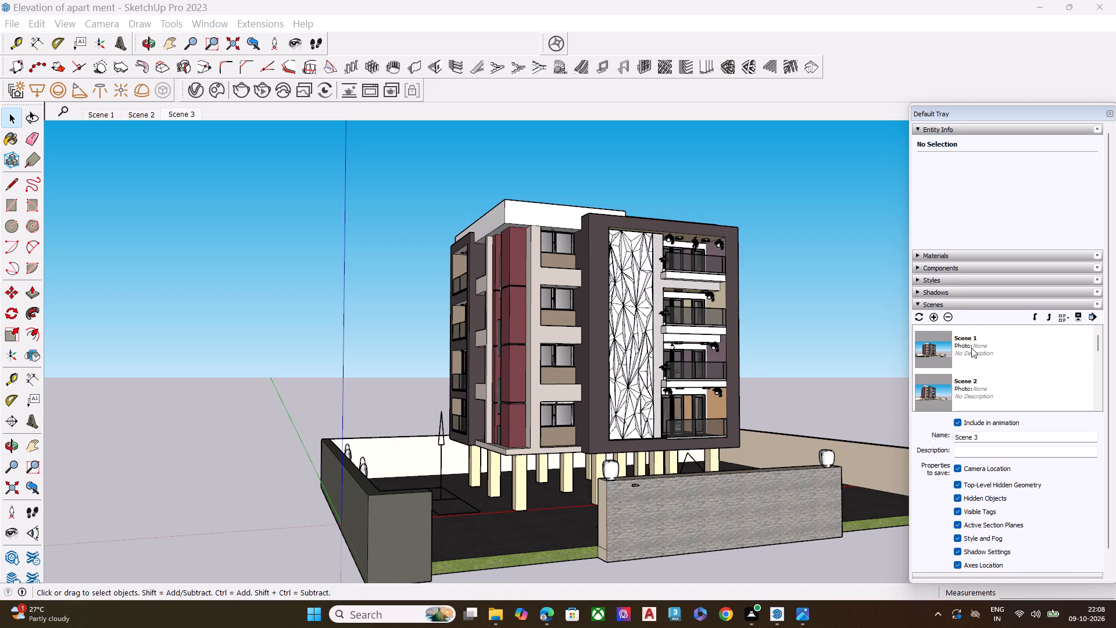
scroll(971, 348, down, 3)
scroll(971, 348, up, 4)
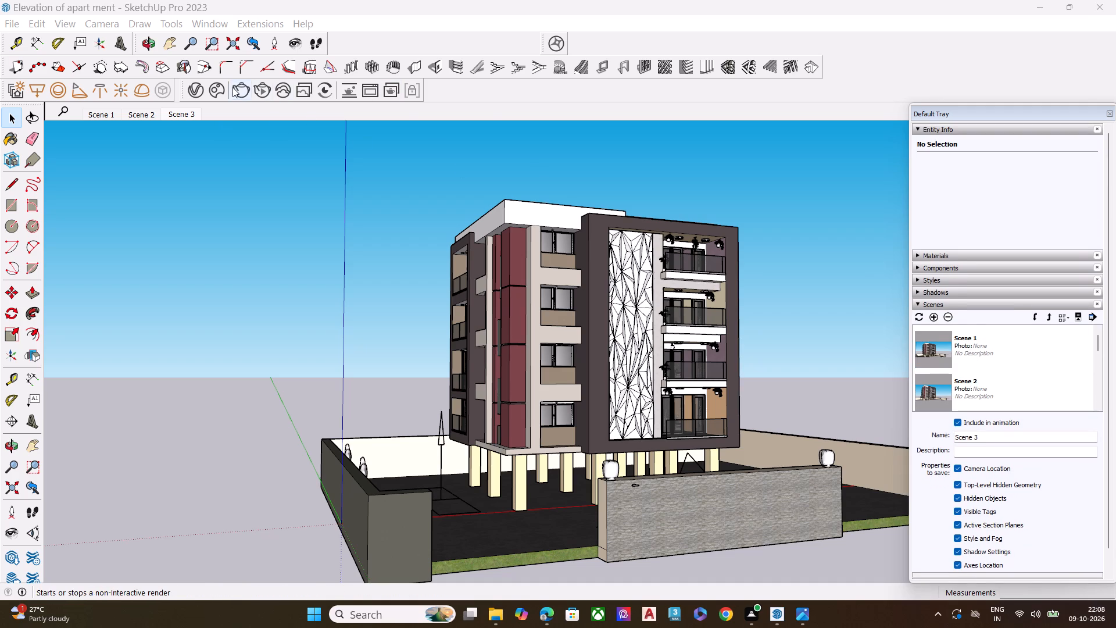
Start a new render from the V-Ray Asset Editor and show the LightMix source layer's light controls.
click(198, 96)
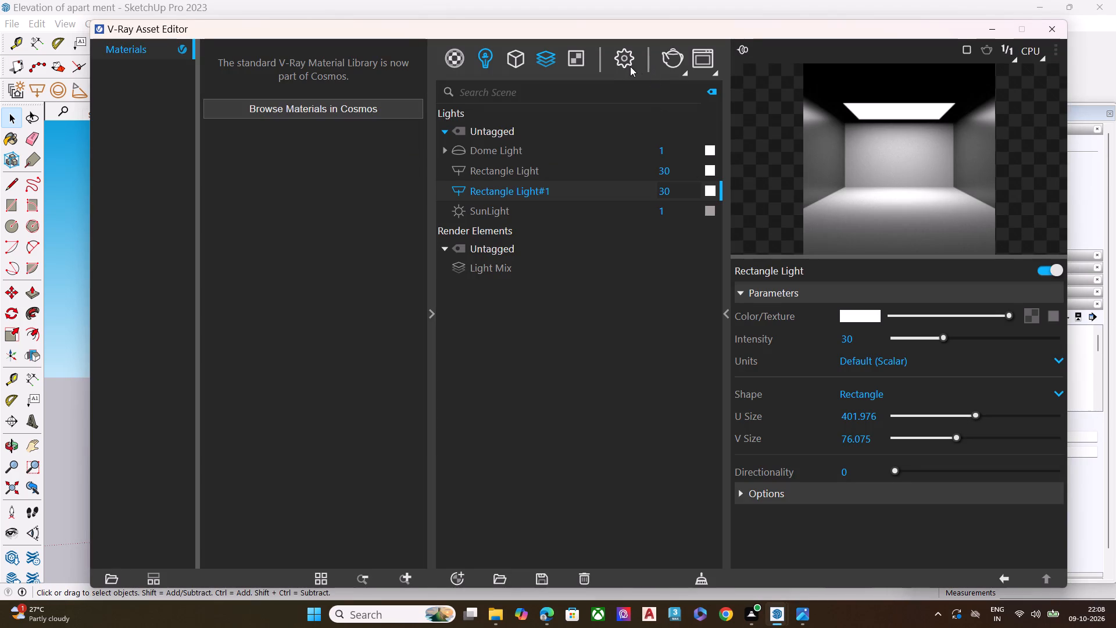
click(629, 66)
click(675, 61)
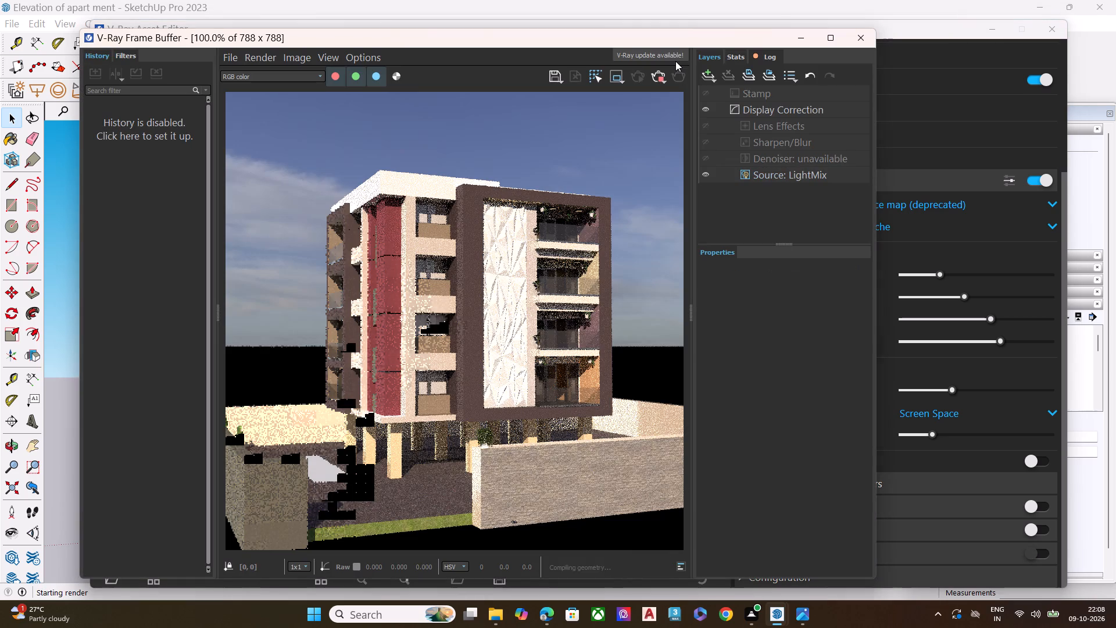
click(739, 176)
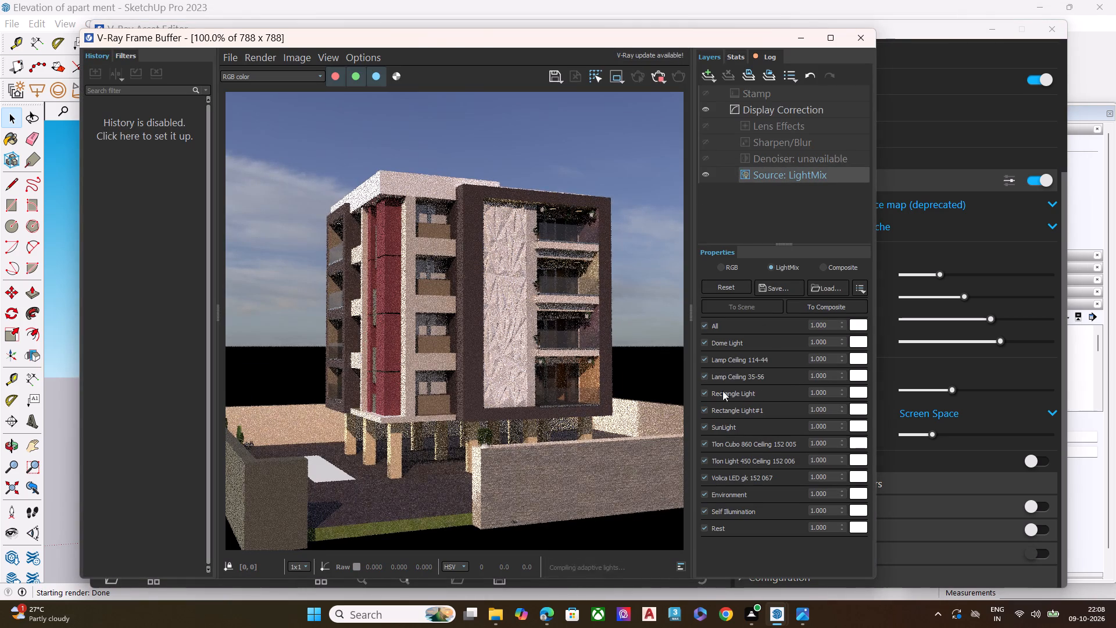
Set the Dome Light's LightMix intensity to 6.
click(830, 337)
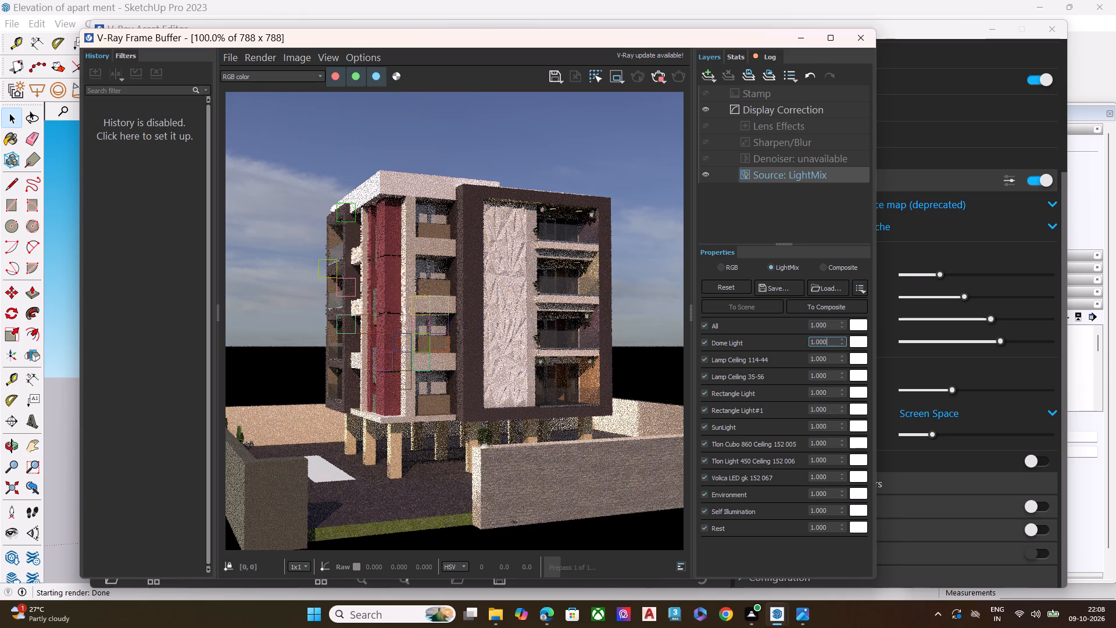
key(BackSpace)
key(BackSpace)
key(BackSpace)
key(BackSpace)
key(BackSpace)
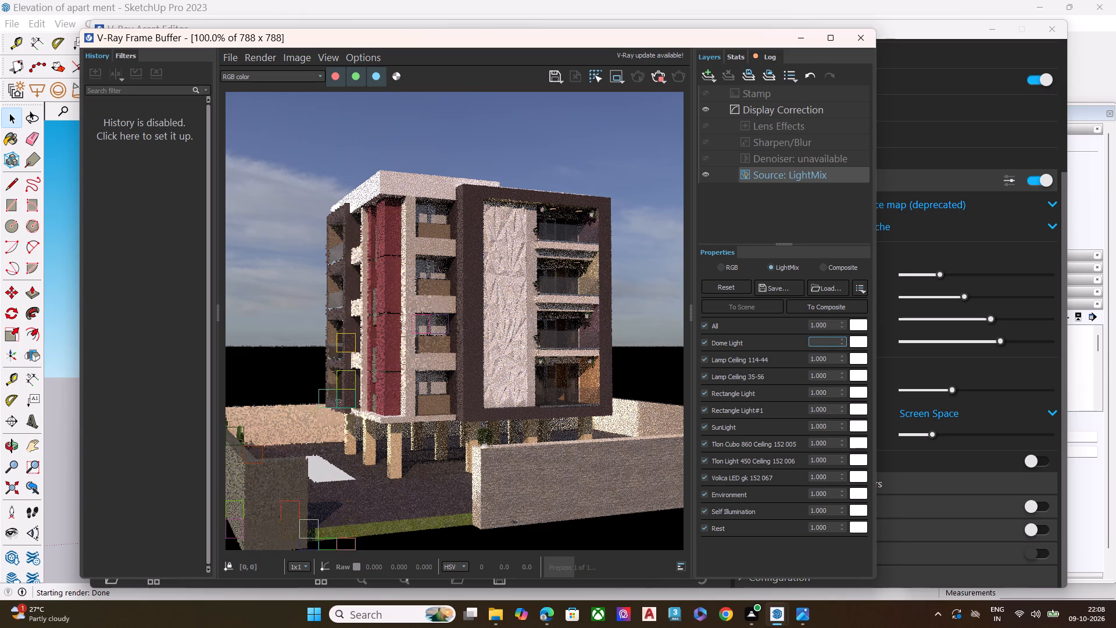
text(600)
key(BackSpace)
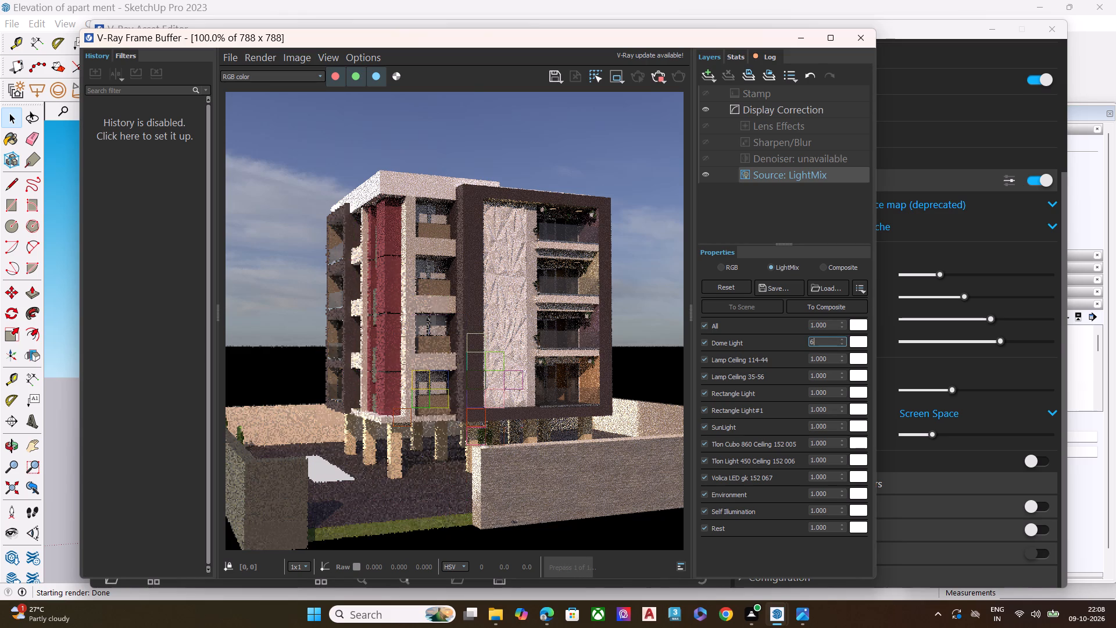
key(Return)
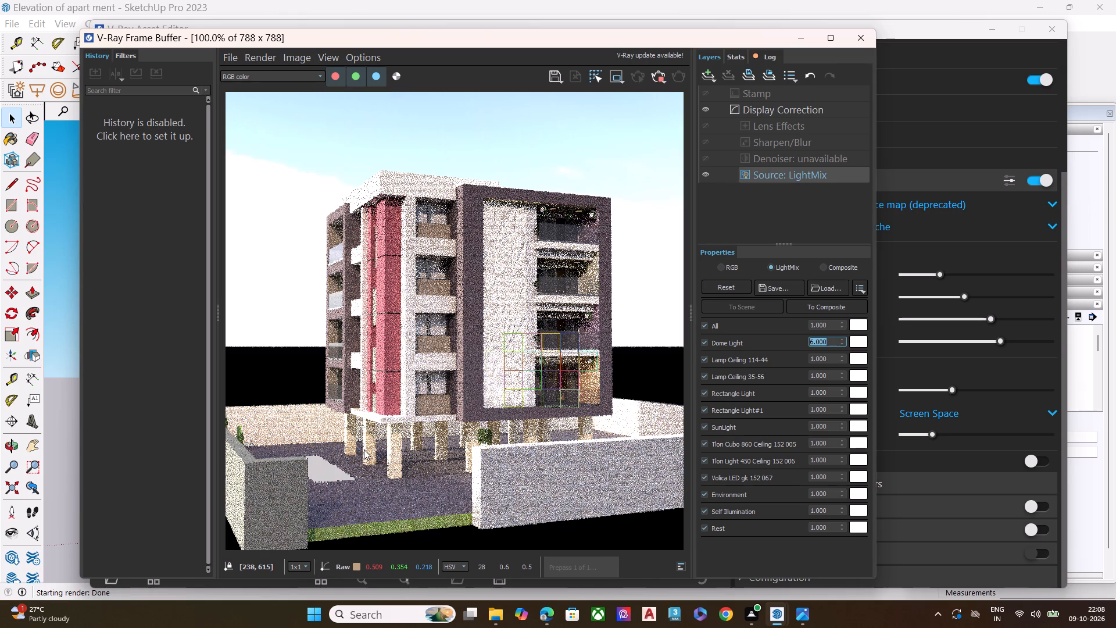
Set the Dome Light's LightMix intensity to 2, stop the render and minimise the frame buffer.
key(BackSpace)
key(2)
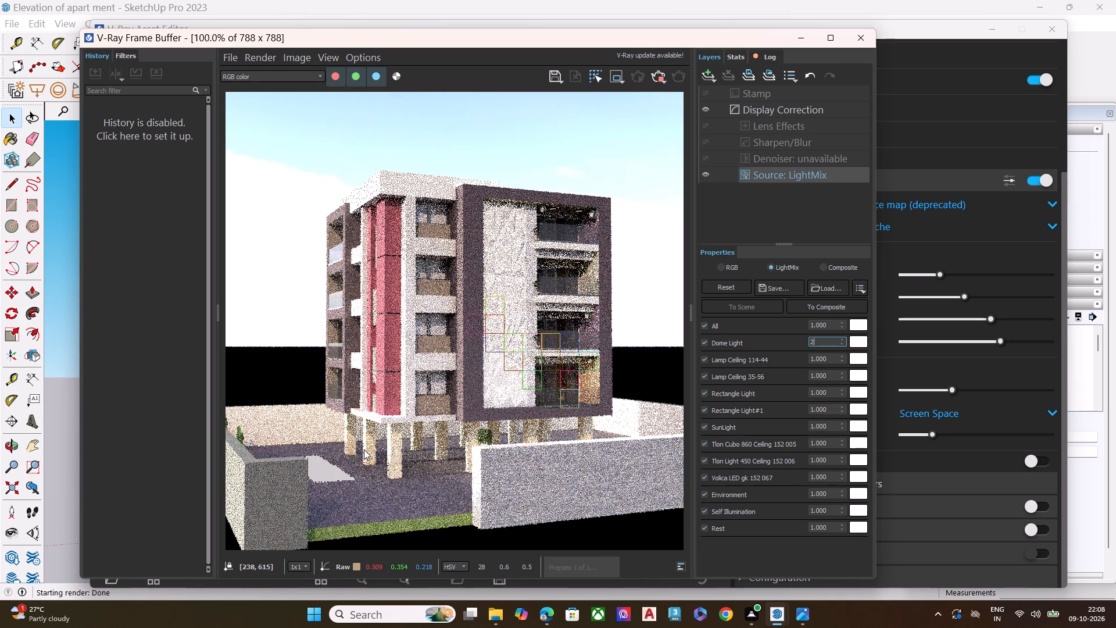
key(Return)
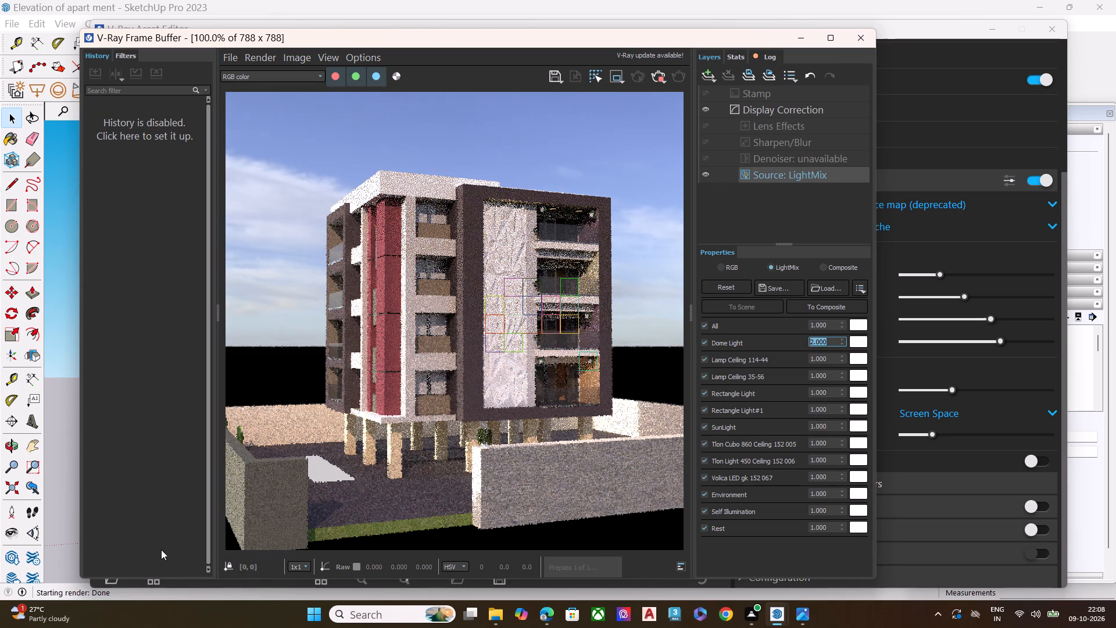
click(657, 73)
click(799, 40)
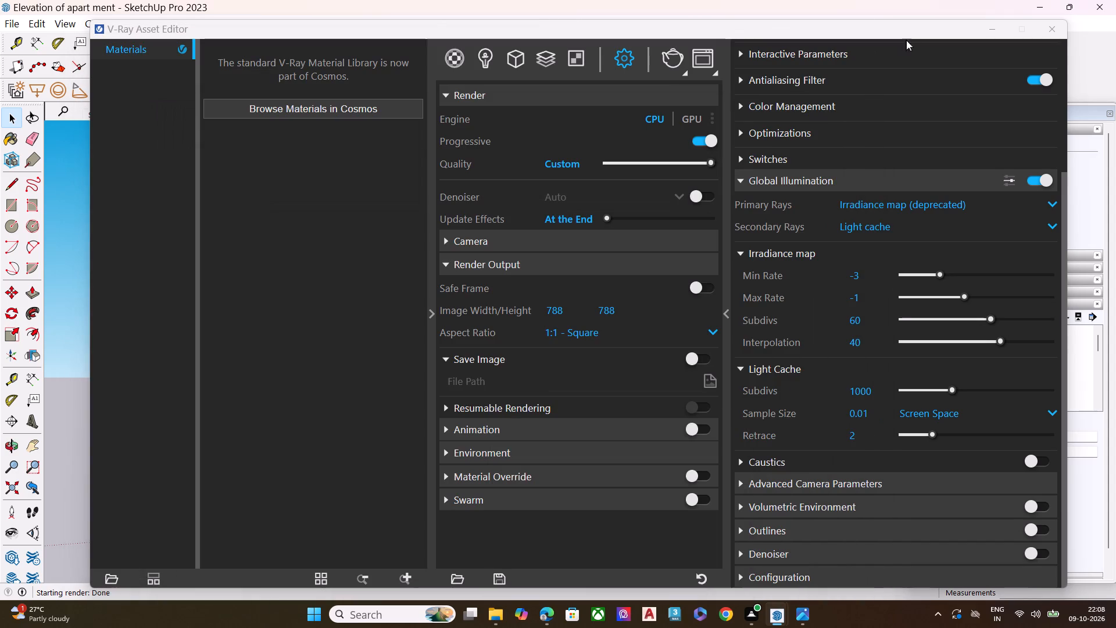
Minimise the V-Ray Asset Editor and delete Scene 3 from the saved scenes.
click(990, 30)
scroll(981, 395, up, 4)
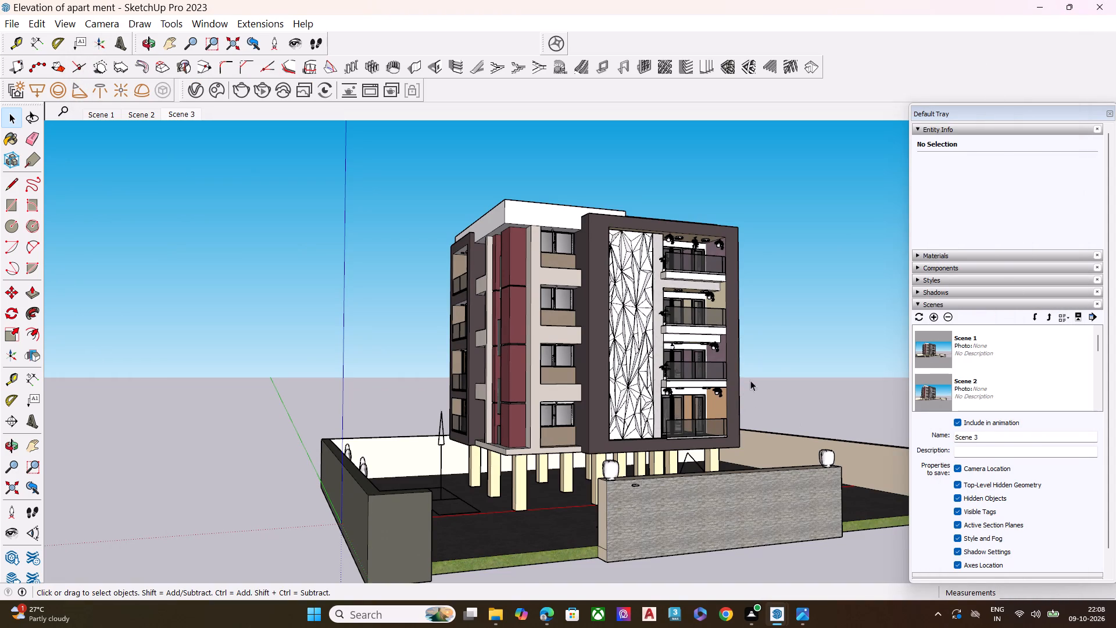
scroll(984, 377, up, 5)
scroll(980, 383, down, 5)
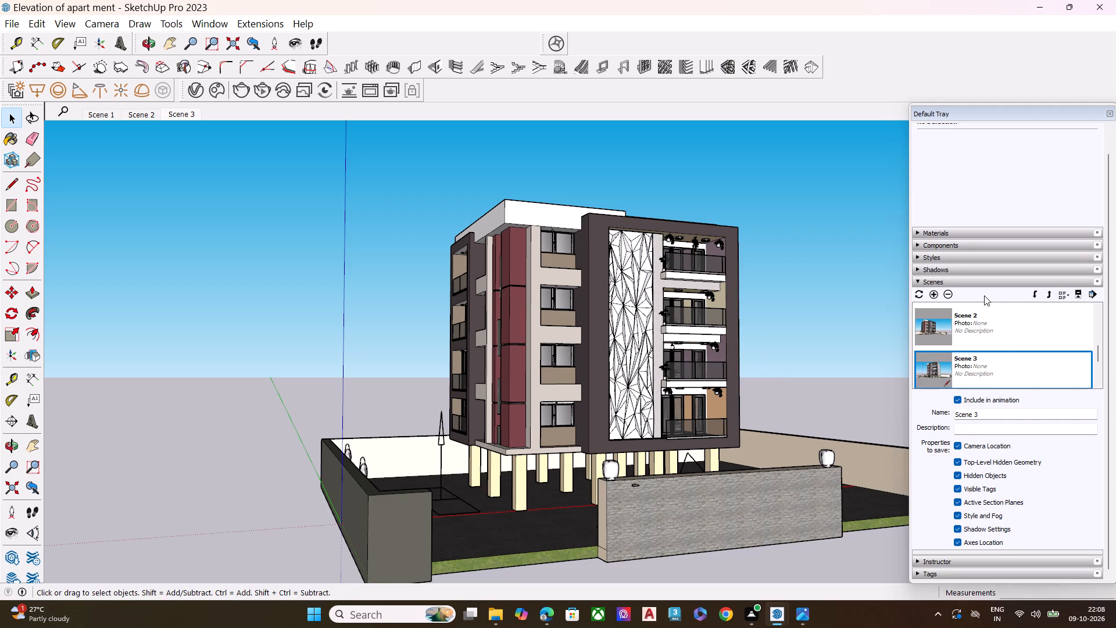
click(948, 293)
click(1006, 378)
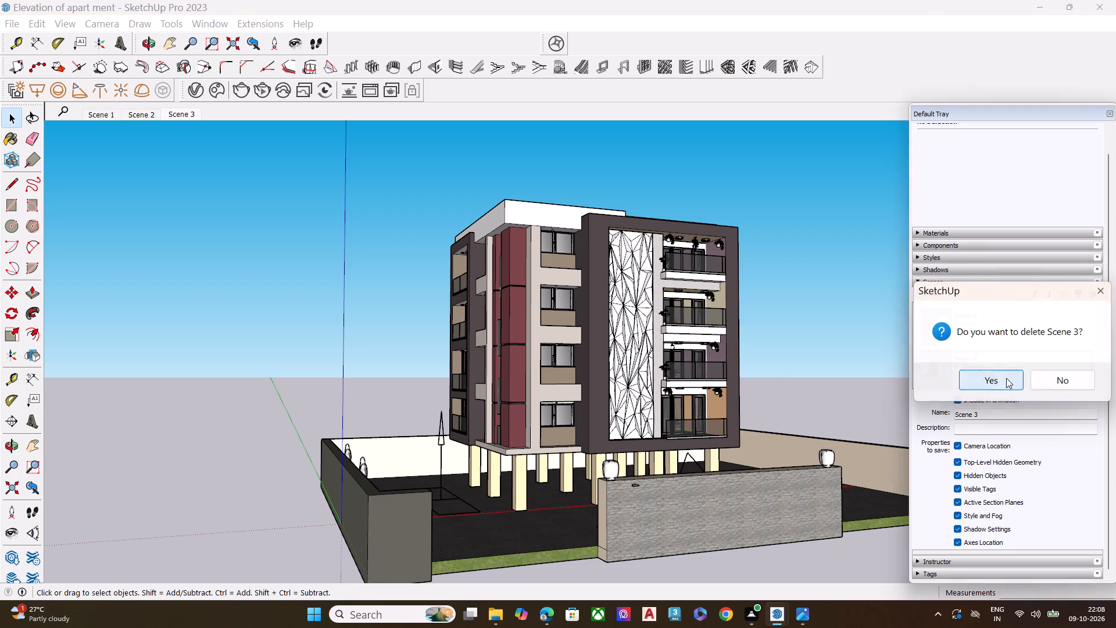
Recall Scene 1 and examine the building's front corner from nearby lower viewing angles.
click(977, 364)
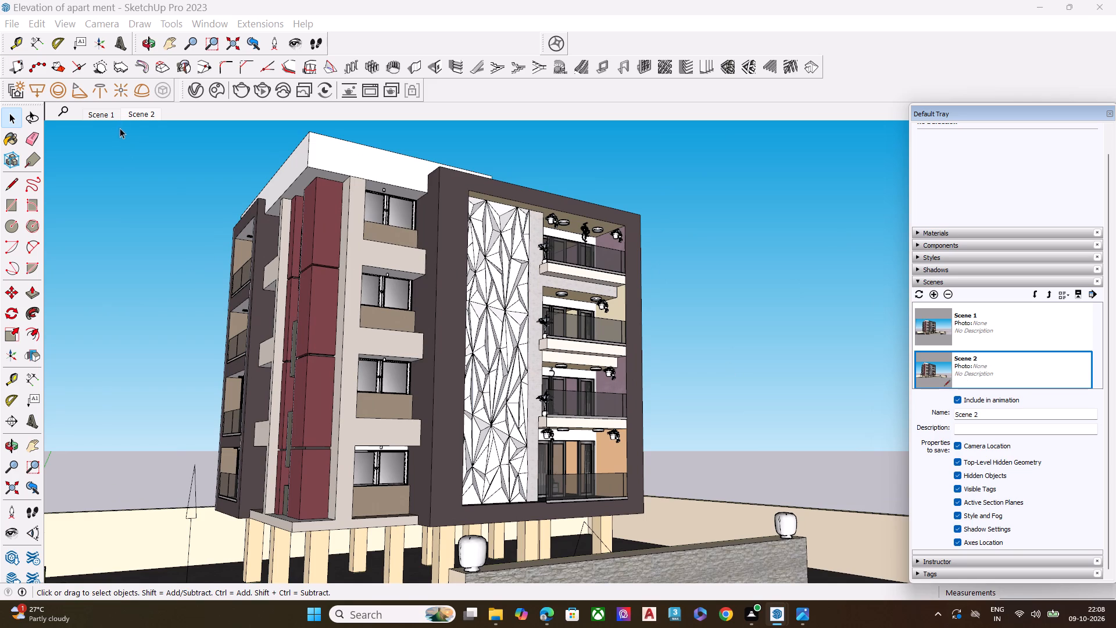
click(931, 327)
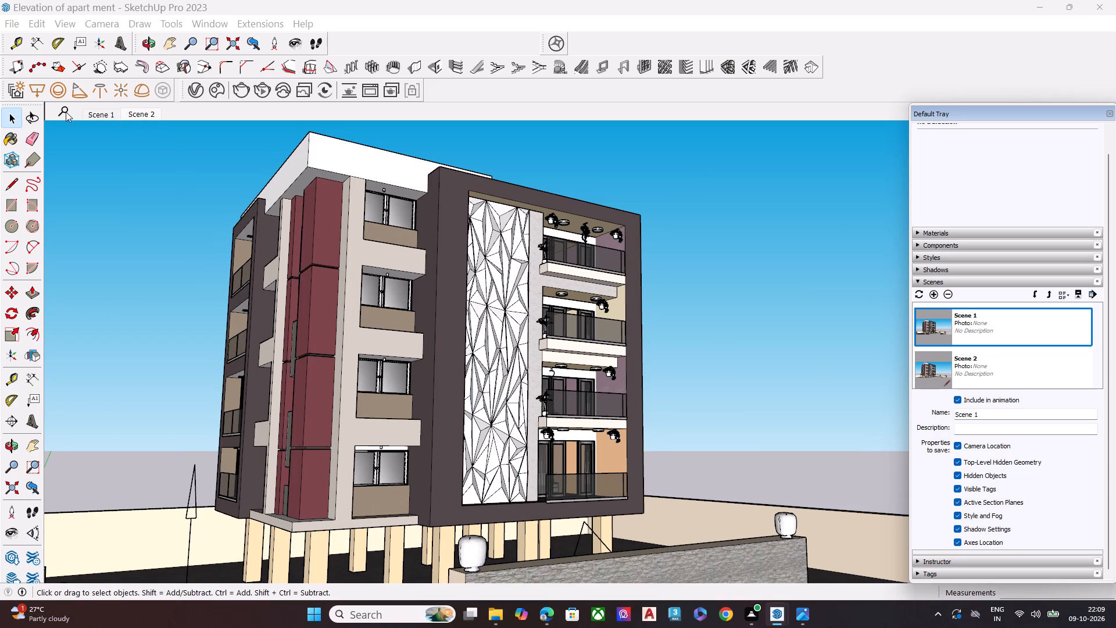
click(100, 115)
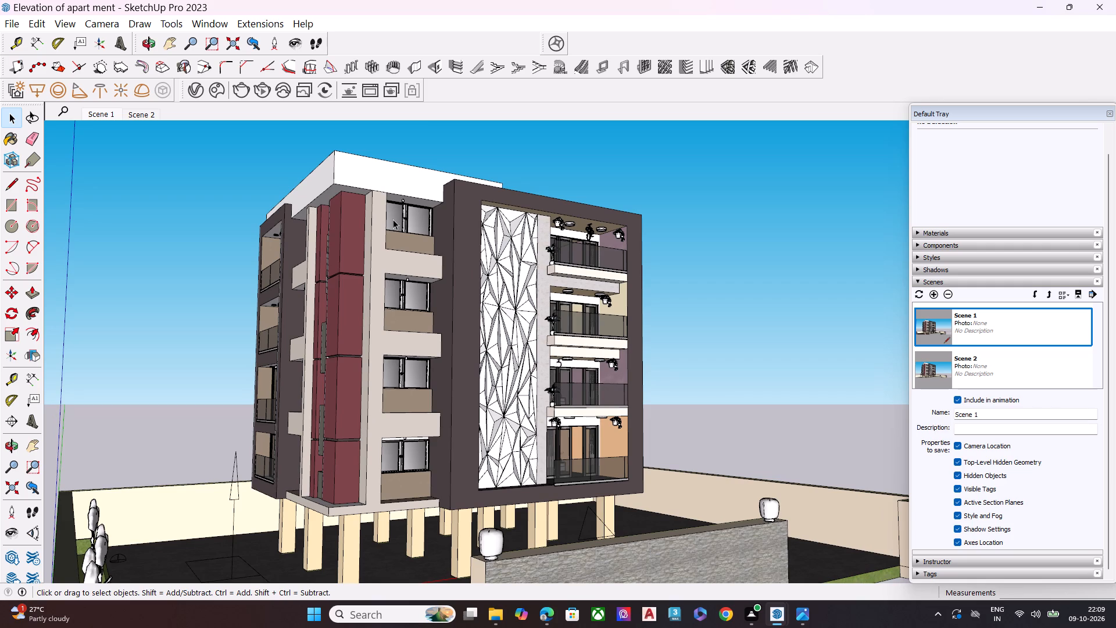
scroll(467, 235, down, 3)
middle_drag(499, 280, 521, 265)
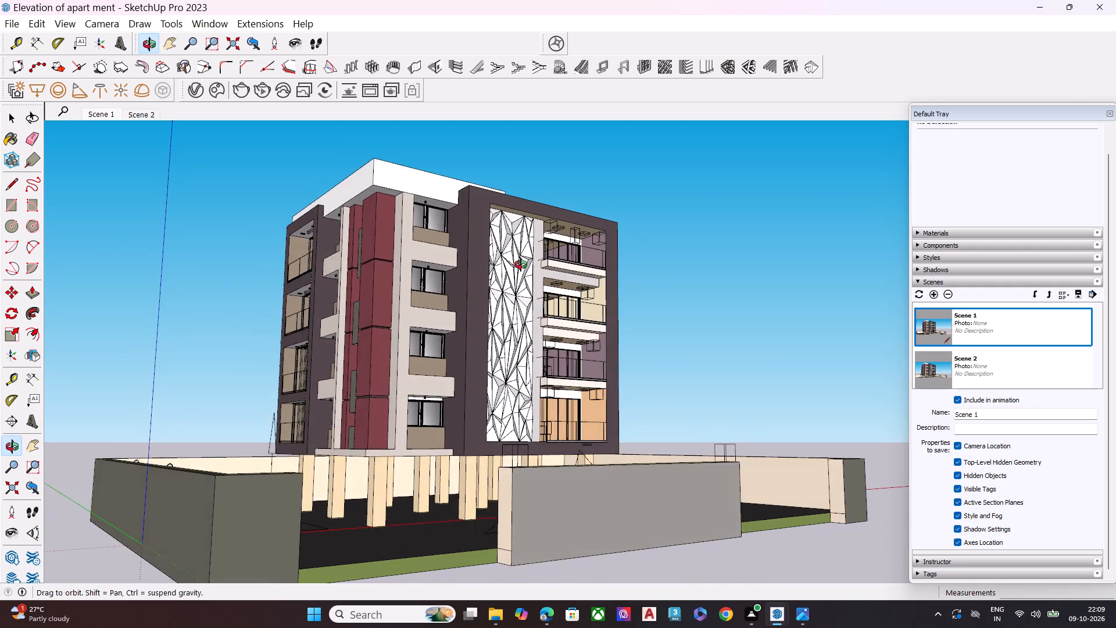
middle_drag(521, 265, 539, 248)
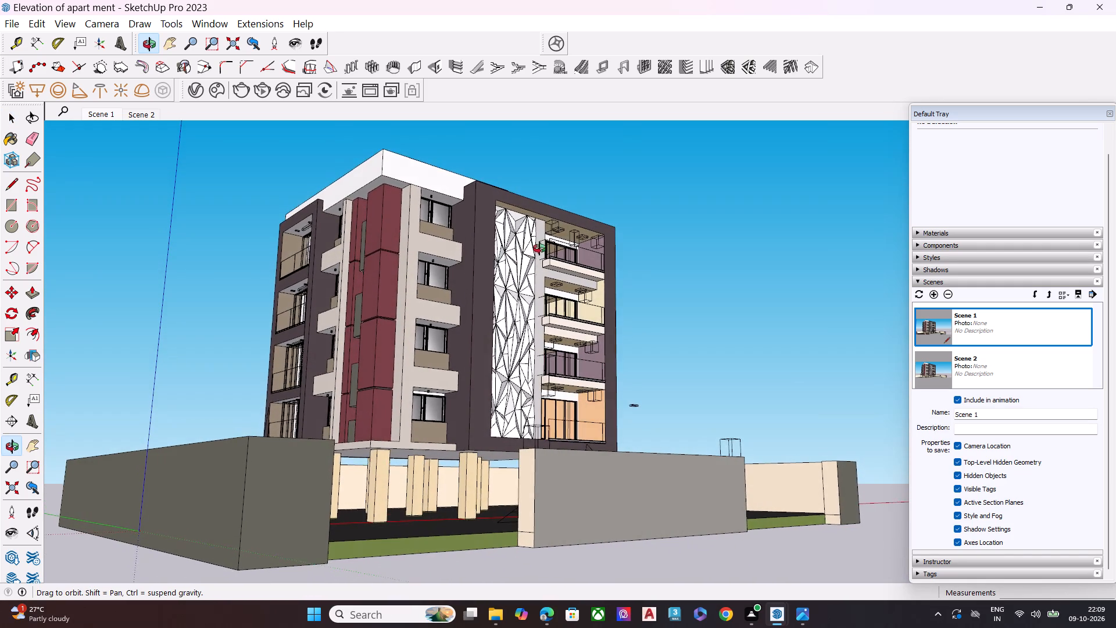
middle_drag(539, 248, 547, 256)
scroll(536, 255, up, 1)
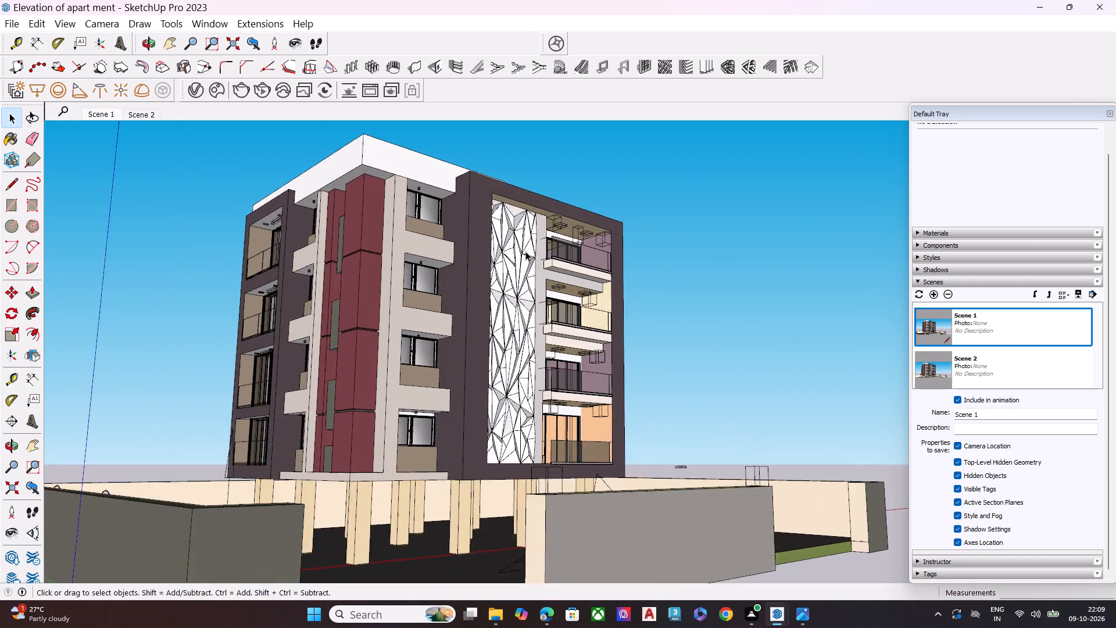
scroll(525, 251, up, 2)
scroll(522, 248, down, 1)
middle_drag(528, 244, 548, 239)
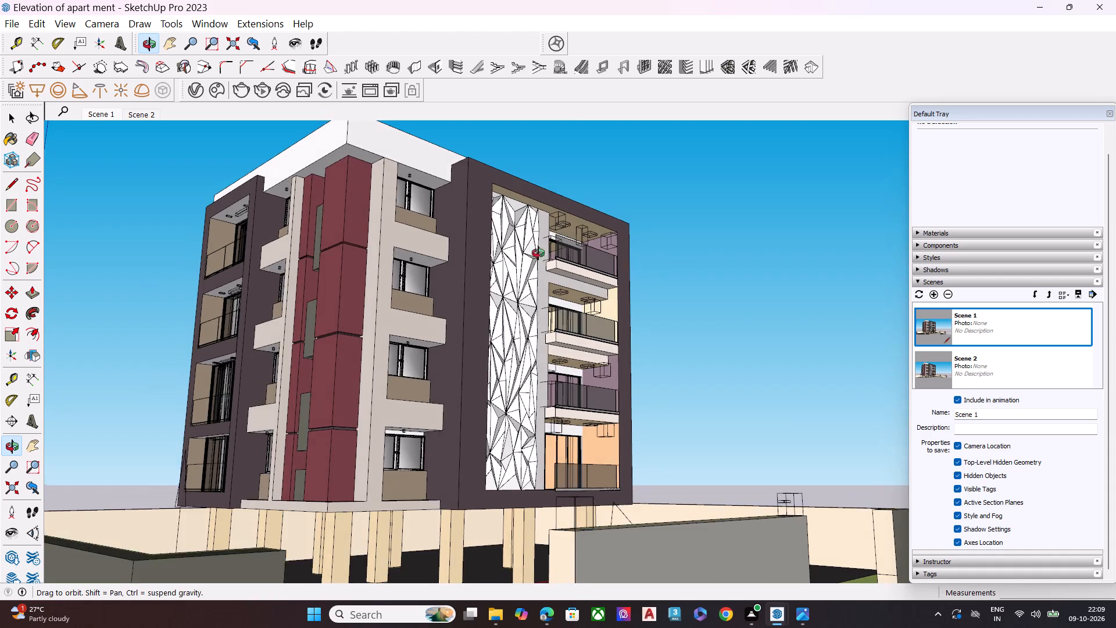
scroll(531, 256, down, 2)
scroll(281, 216, up, 1)
middle_drag(483, 244, 481, 242)
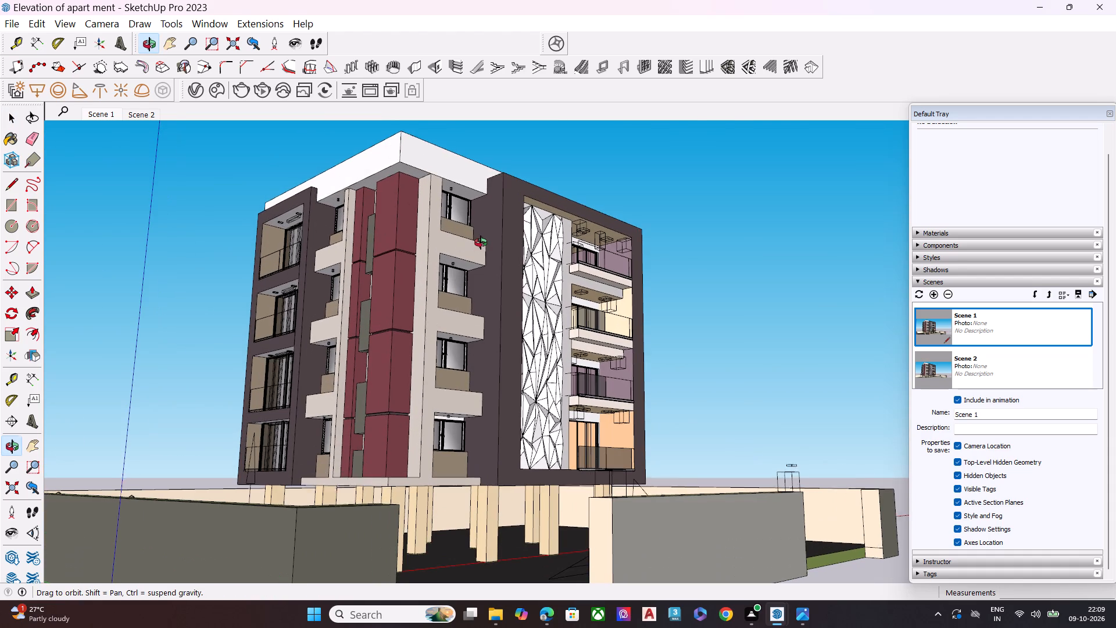
middle_drag(481, 242, 475, 240)
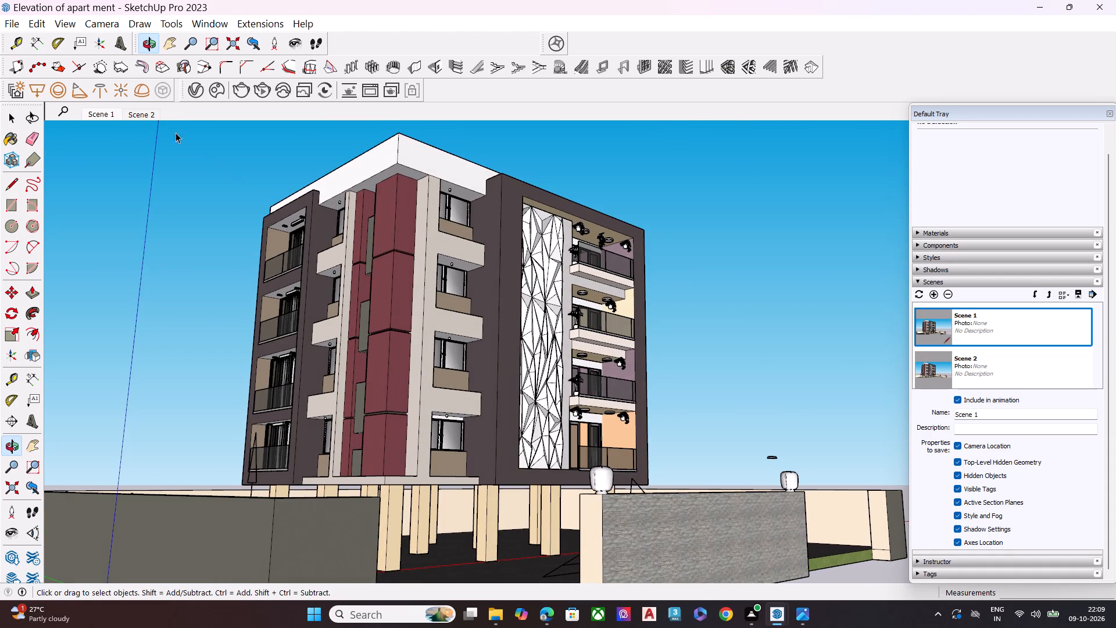
Starting from Scene 2, orbit to a low corner view showing the red side bays and balcony front, and add it as a new scene.
click(146, 116)
middle_drag(346, 248, 410, 237)
scroll(410, 237, up, 1)
scroll(456, 245, down, 7)
middle_drag(396, 283, 453, 292)
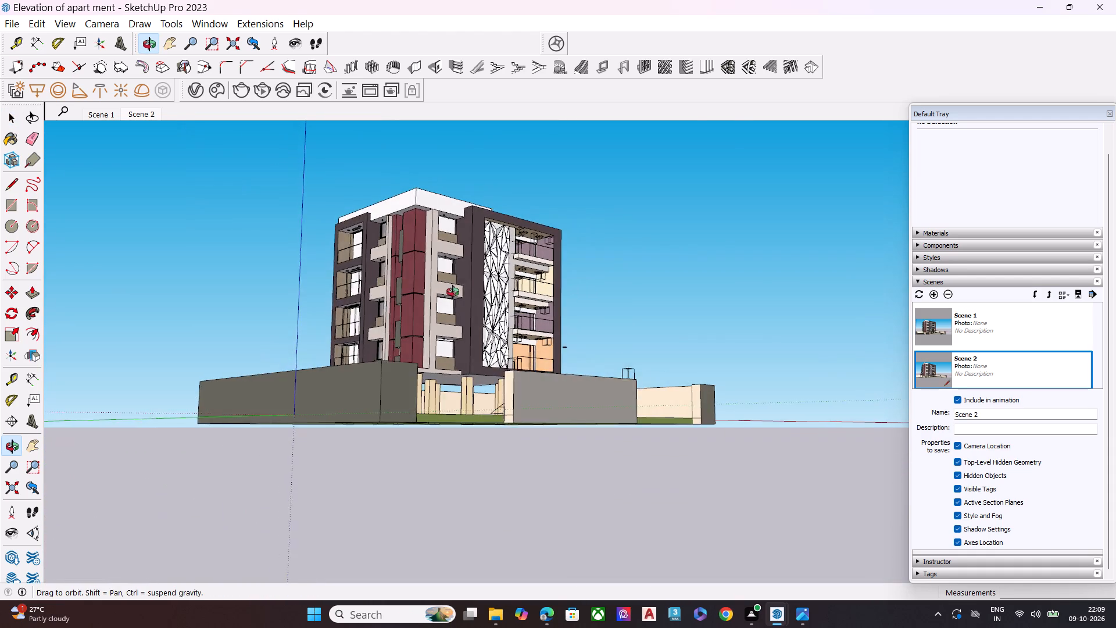
middle_drag(453, 292, 463, 288)
scroll(420, 258, up, 7)
middle_drag(474, 272, 455, 258)
scroll(456, 281, down, 1)
middle_drag(517, 210, 510, 200)
scroll(509, 157, up, 2)
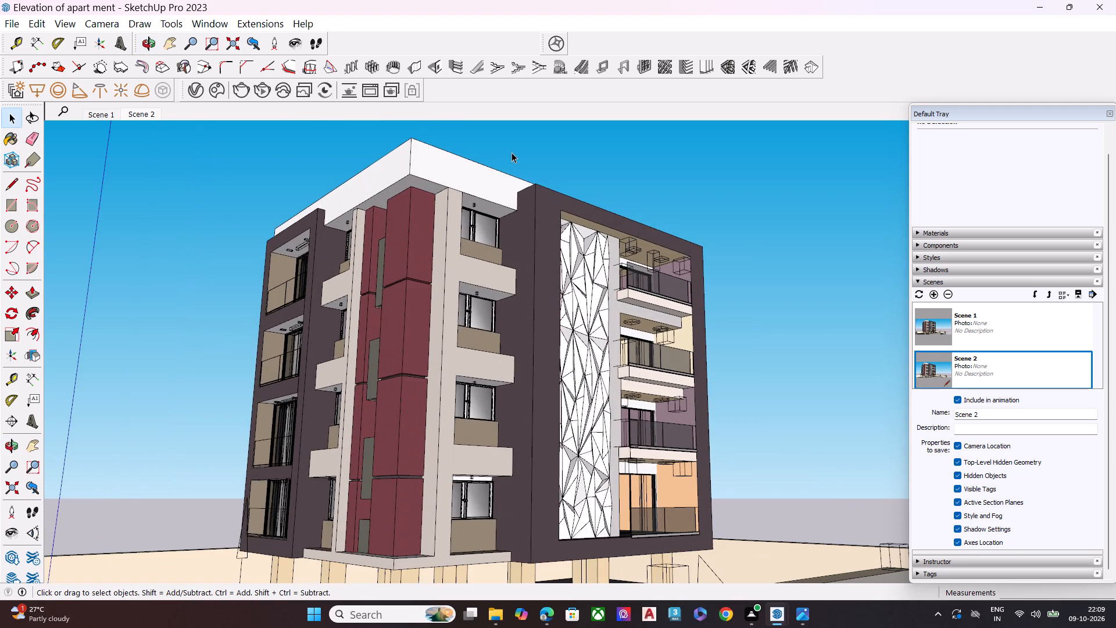
scroll(512, 152, down, 1)
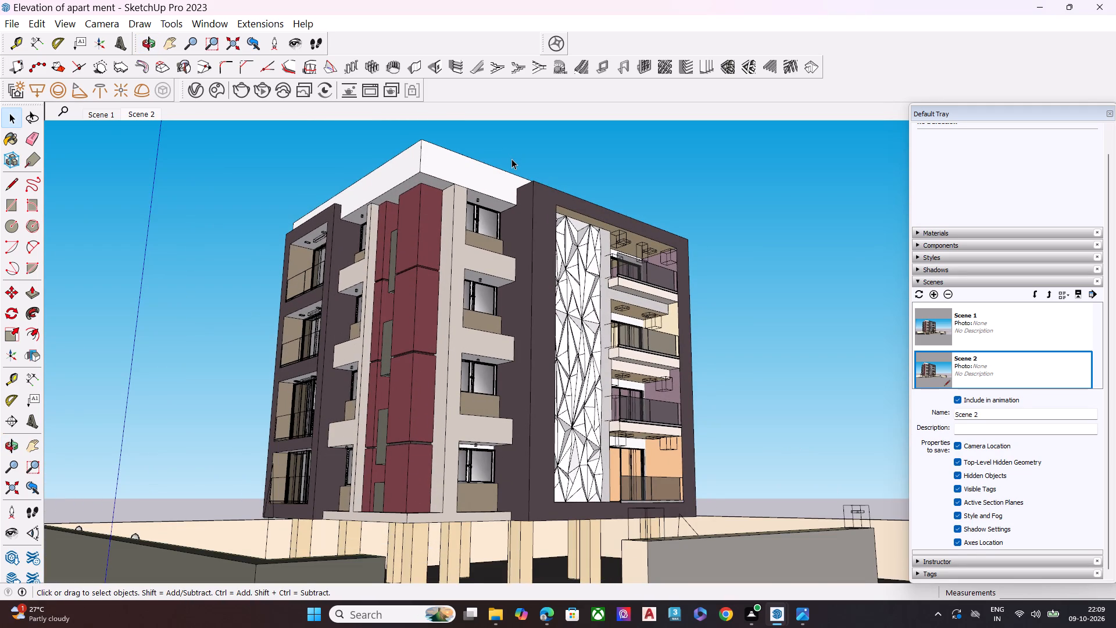
scroll(512, 159, up, 1)
scroll(512, 159, down, 1)
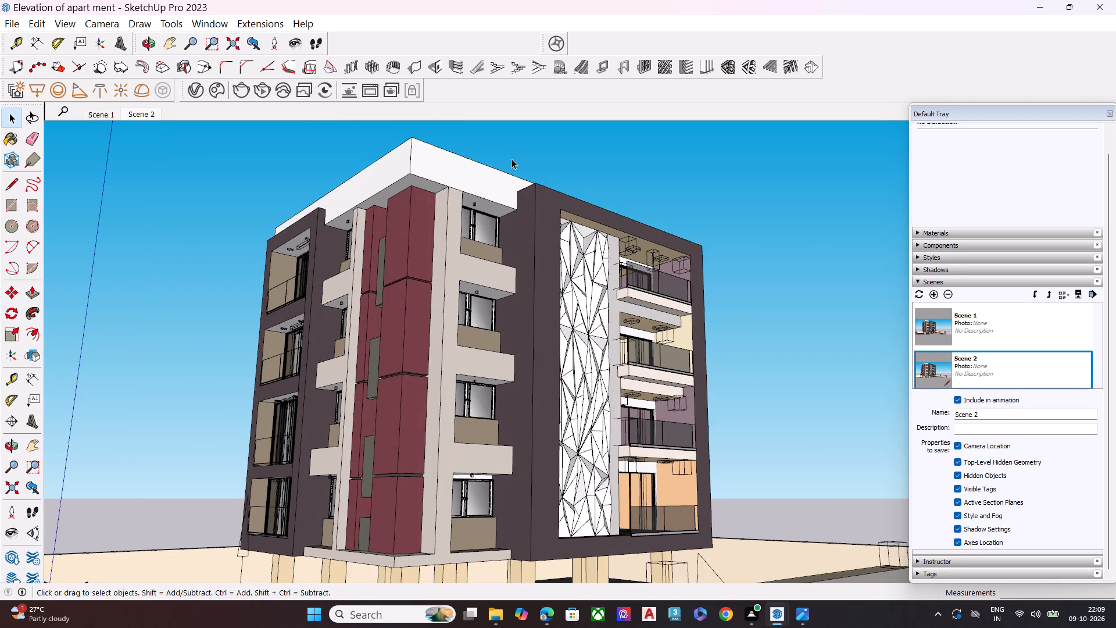
click(743, 247)
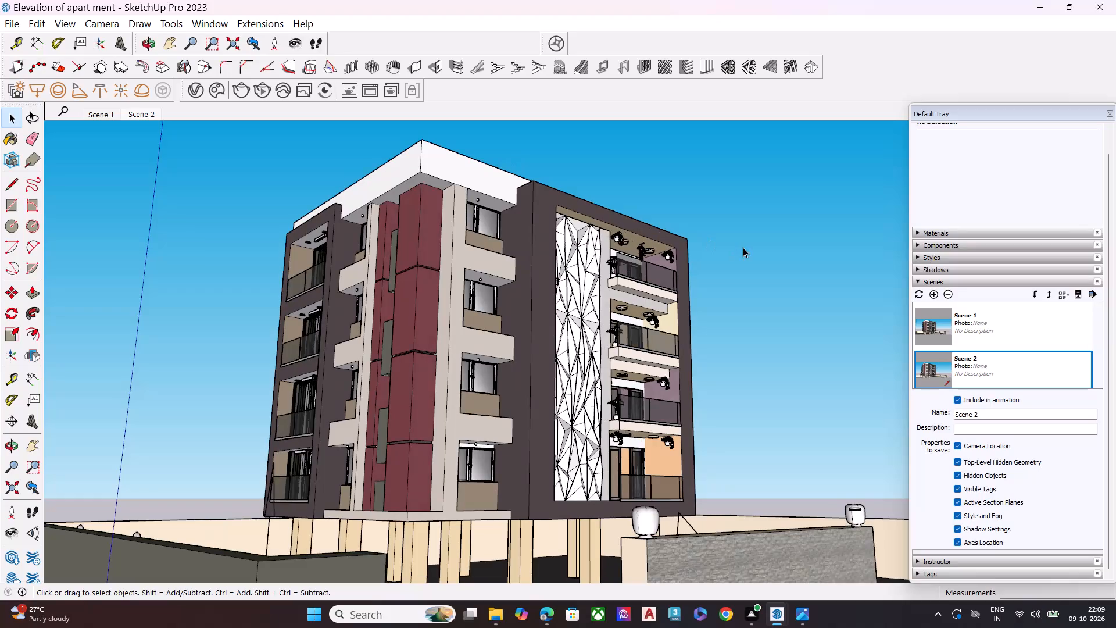
click(933, 296)
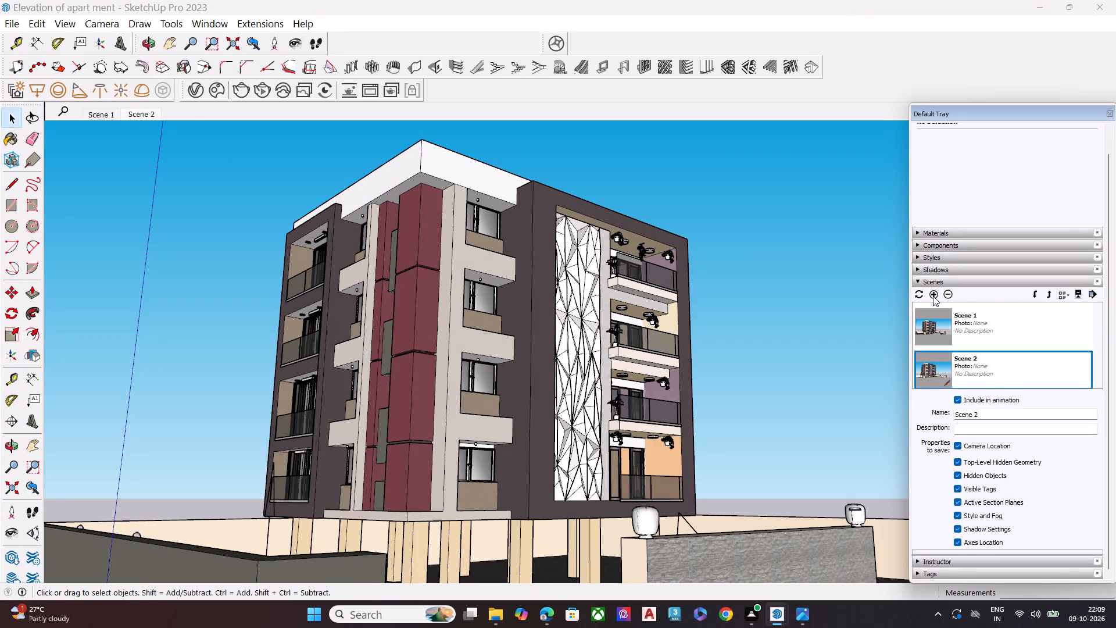
Orbit to a low view facing the patterned facade and balconies with the plain grey side wall showing, and add it as a new scene.
scroll(1018, 352, down, 6)
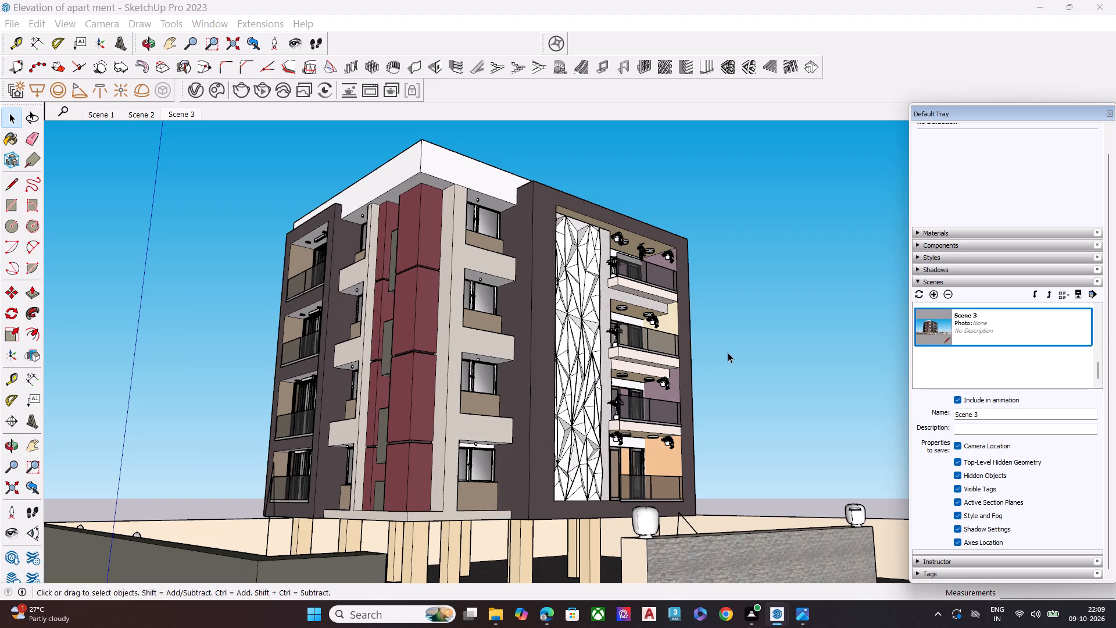
middle_drag(740, 352, 553, 346)
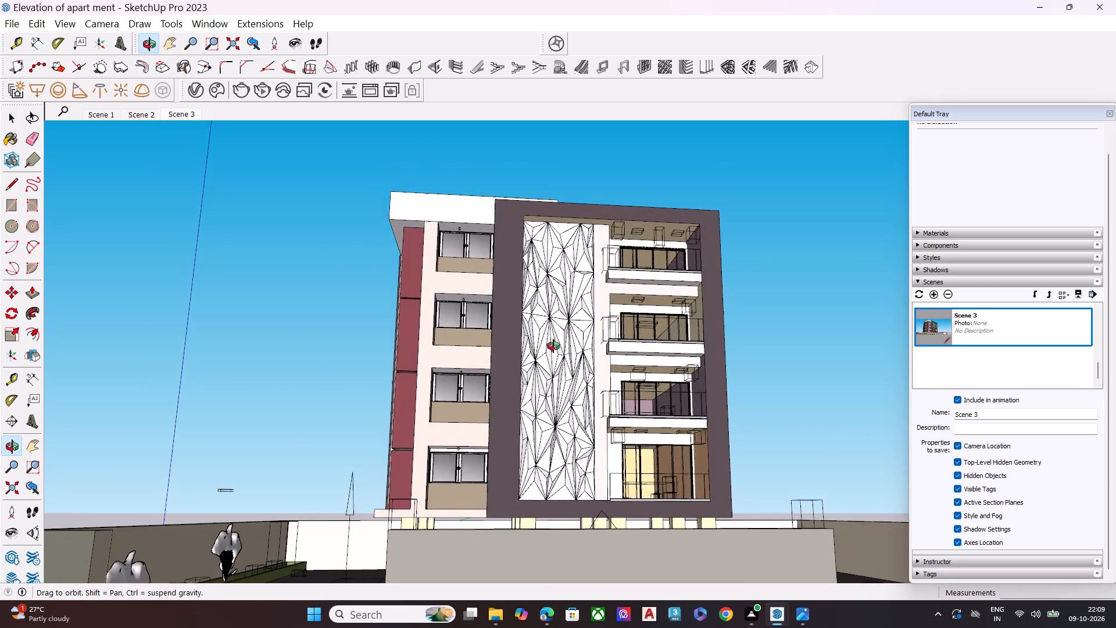
middle_drag(553, 346, 436, 349)
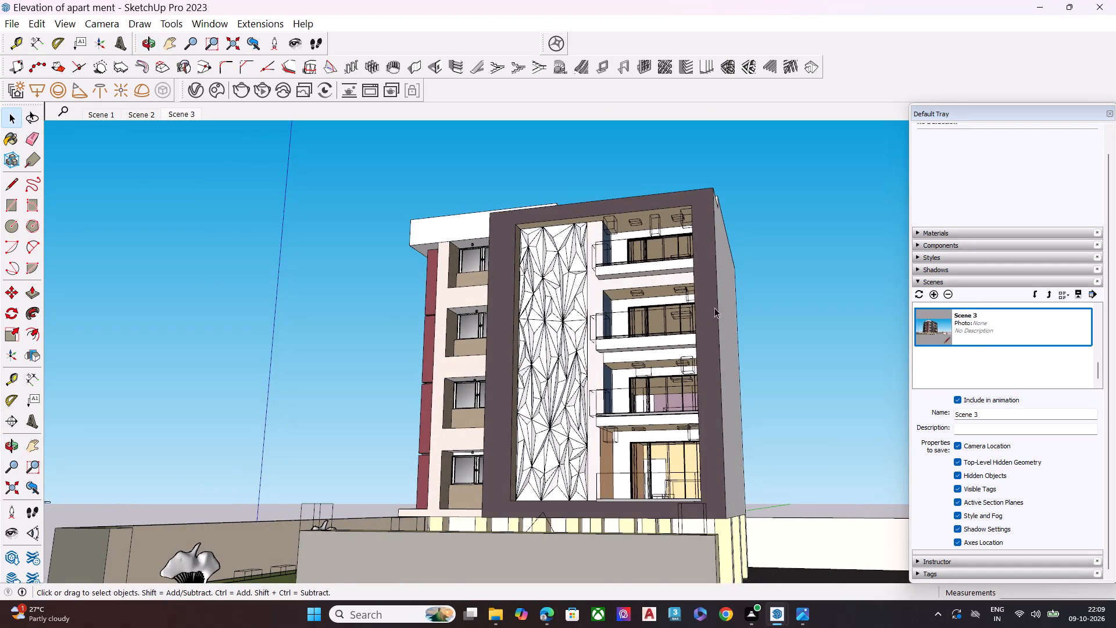
click(792, 309)
scroll(802, 302, up, 1)
scroll(802, 302, down, 1)
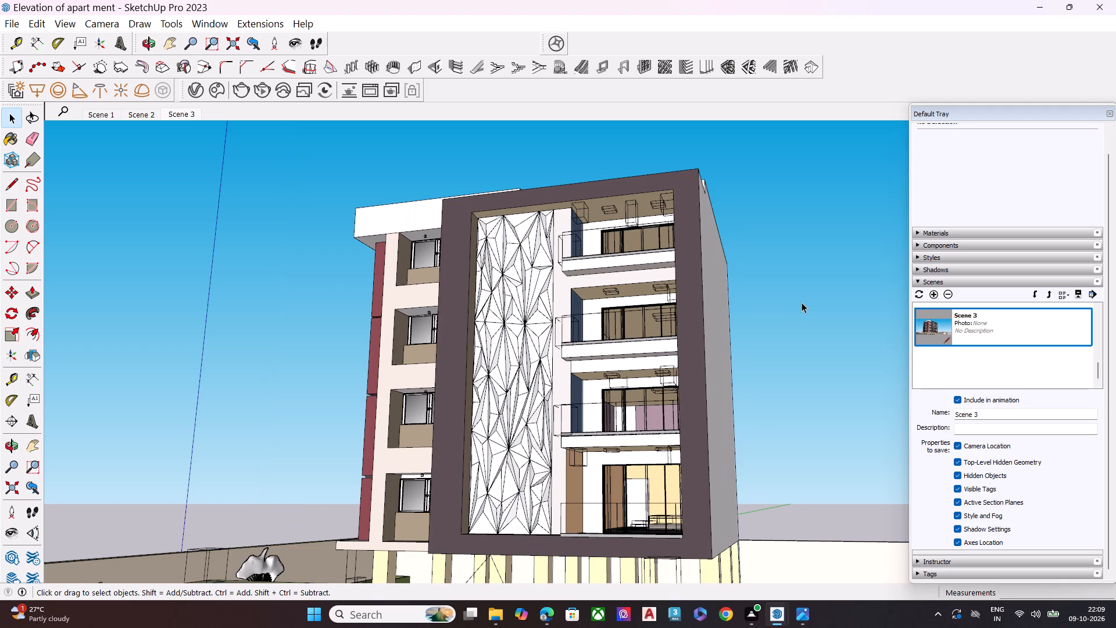
click(800, 312)
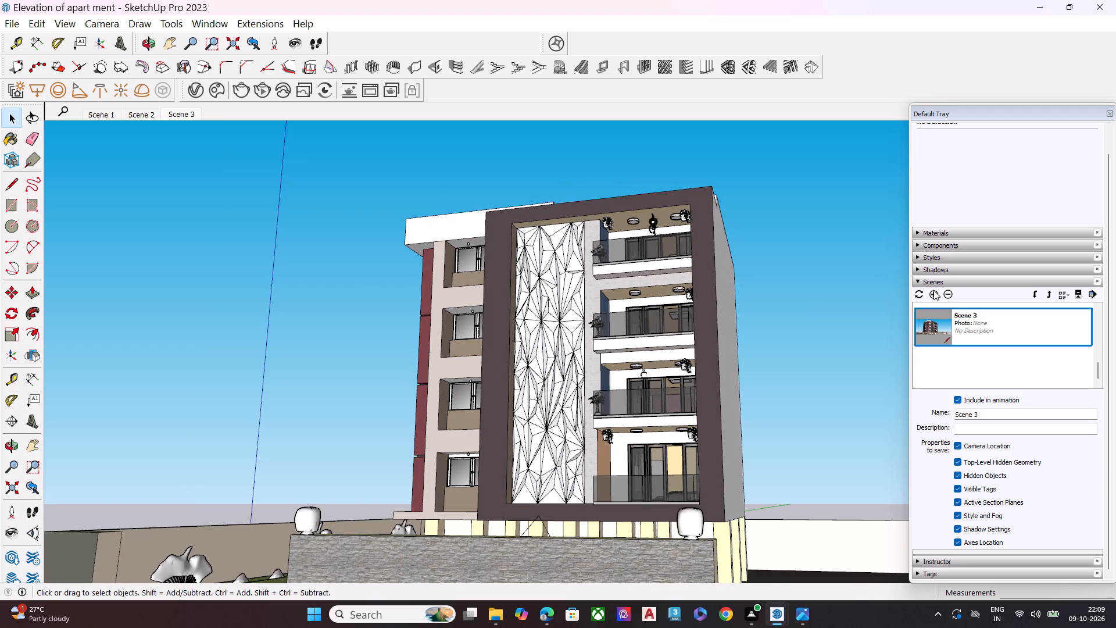
click(933, 291)
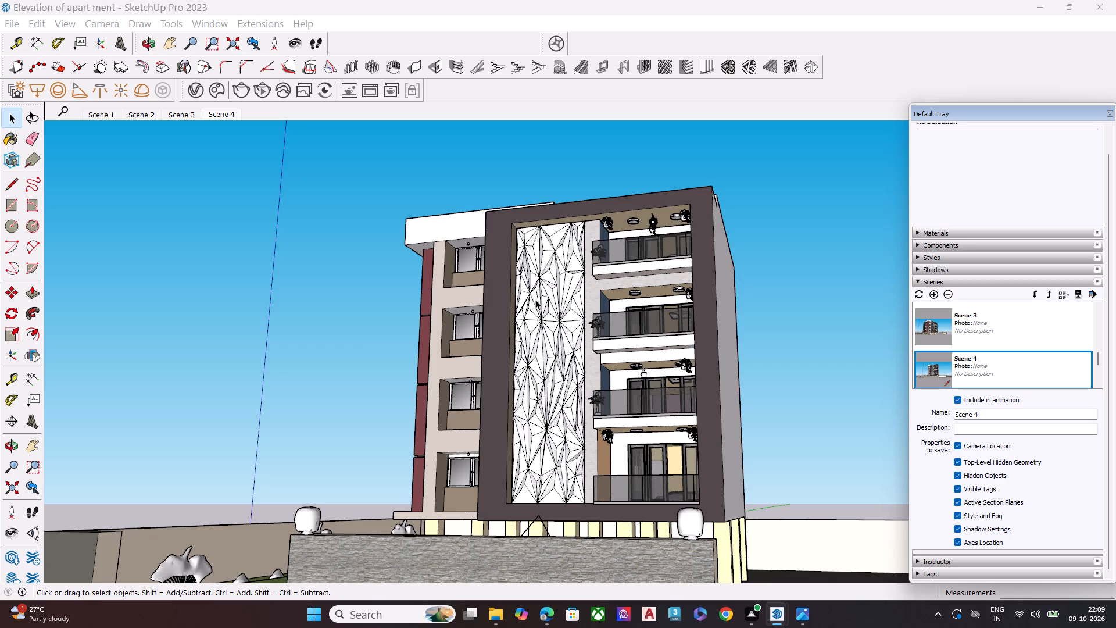
Adjust the Scene 4 view slightly towards the grey side wall and start a new render from the V-Ray Asset Editor.
middle_drag(533, 300, 521, 305)
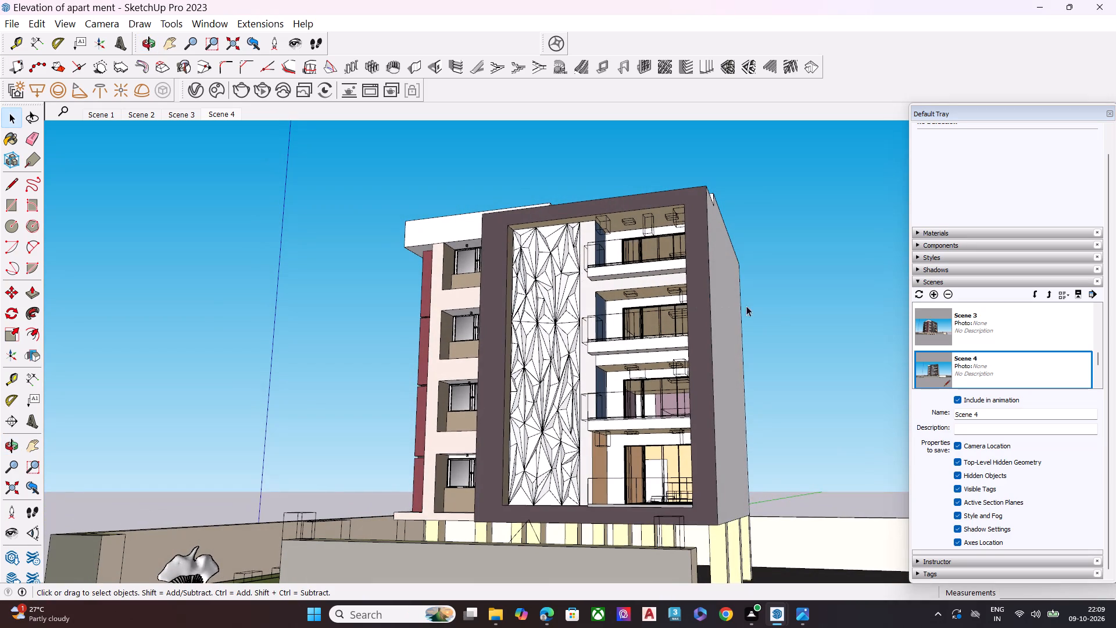
click(806, 302)
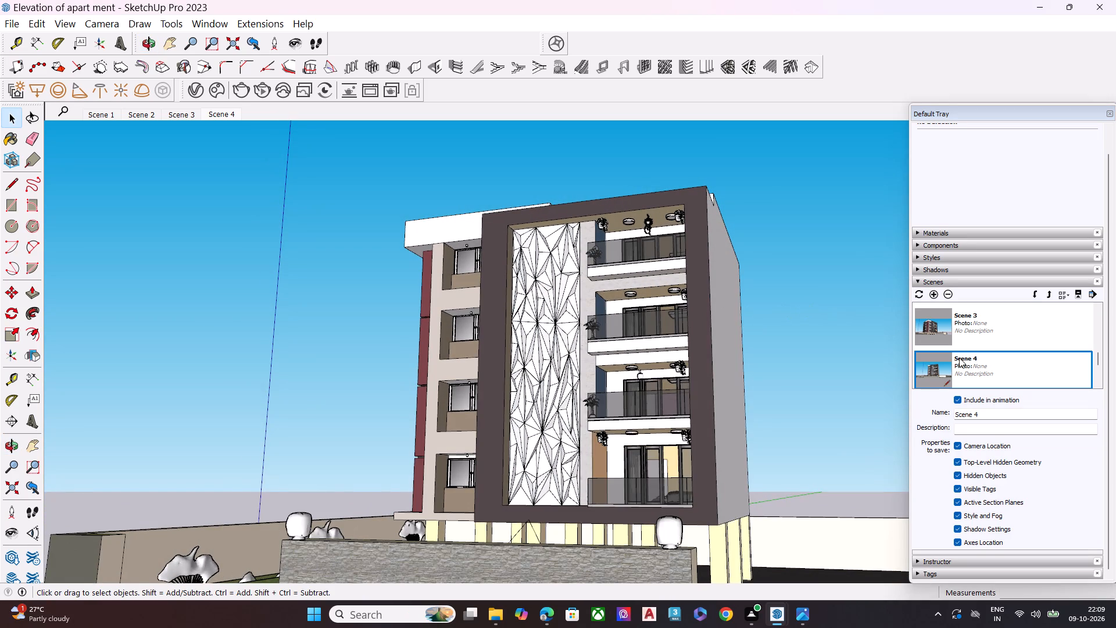
click(959, 358)
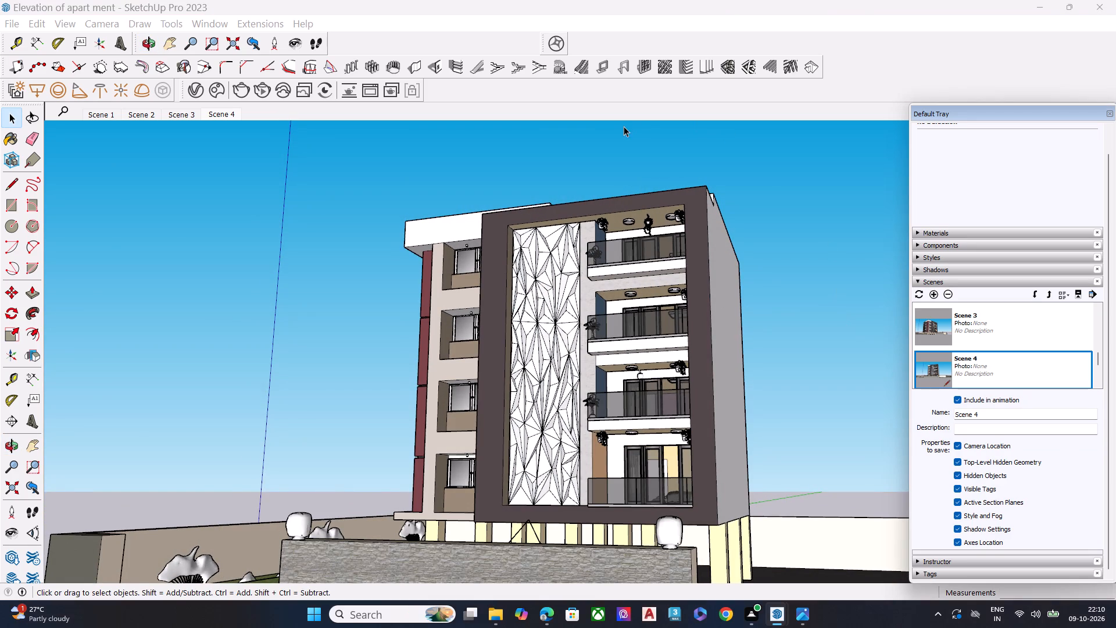
click(195, 90)
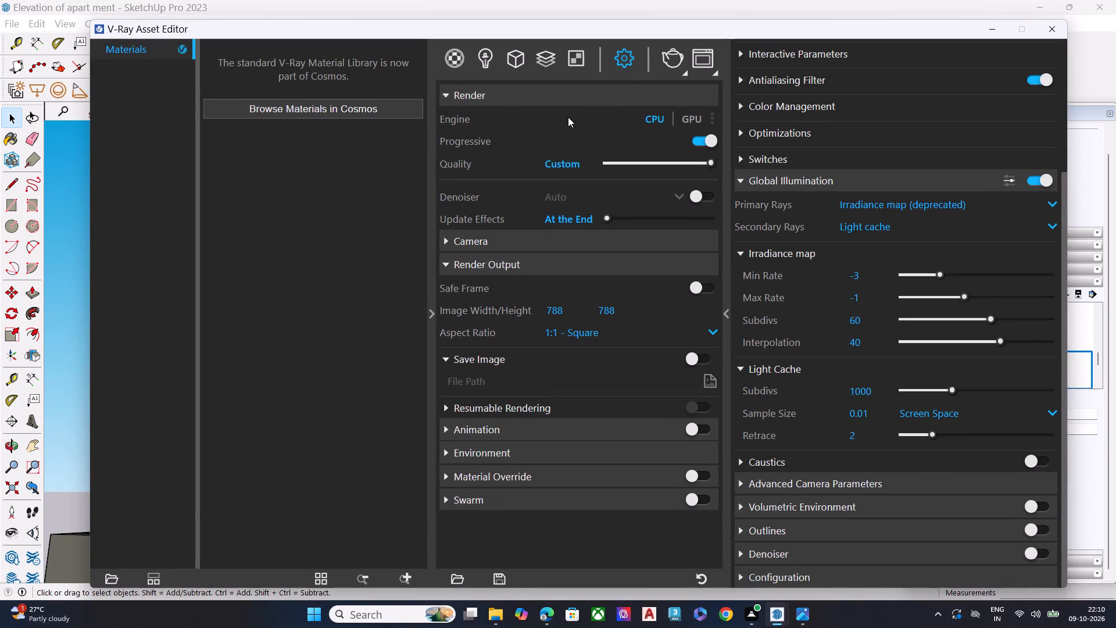
click(671, 57)
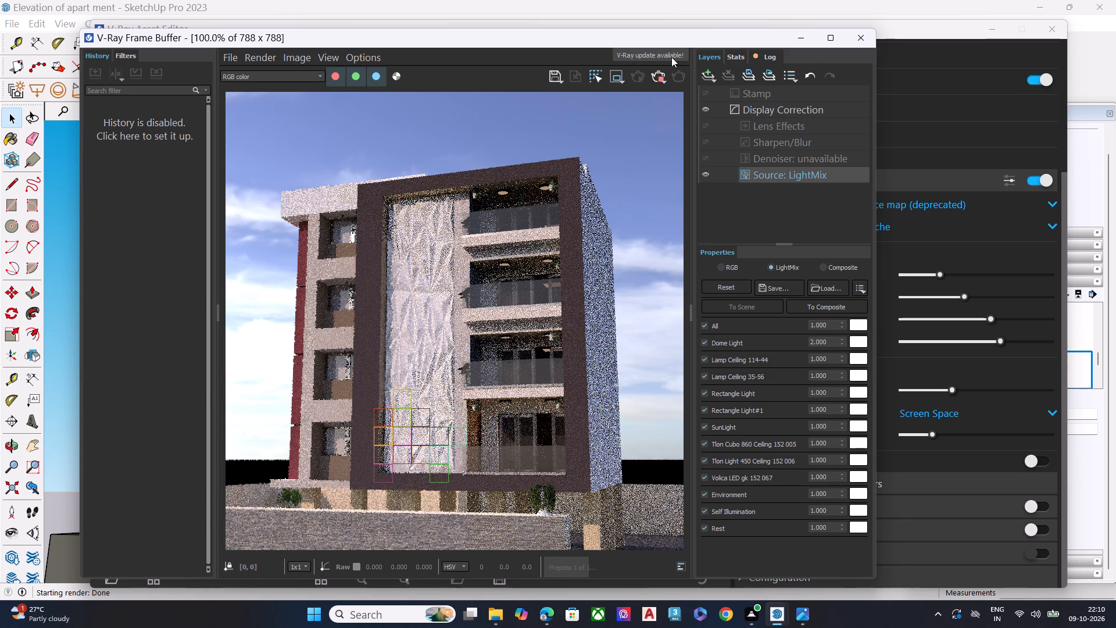
Switch Rectangle Light#1 and Rectangle Light off and back on in LightMix to compare their effect on the render.
click(705, 409)
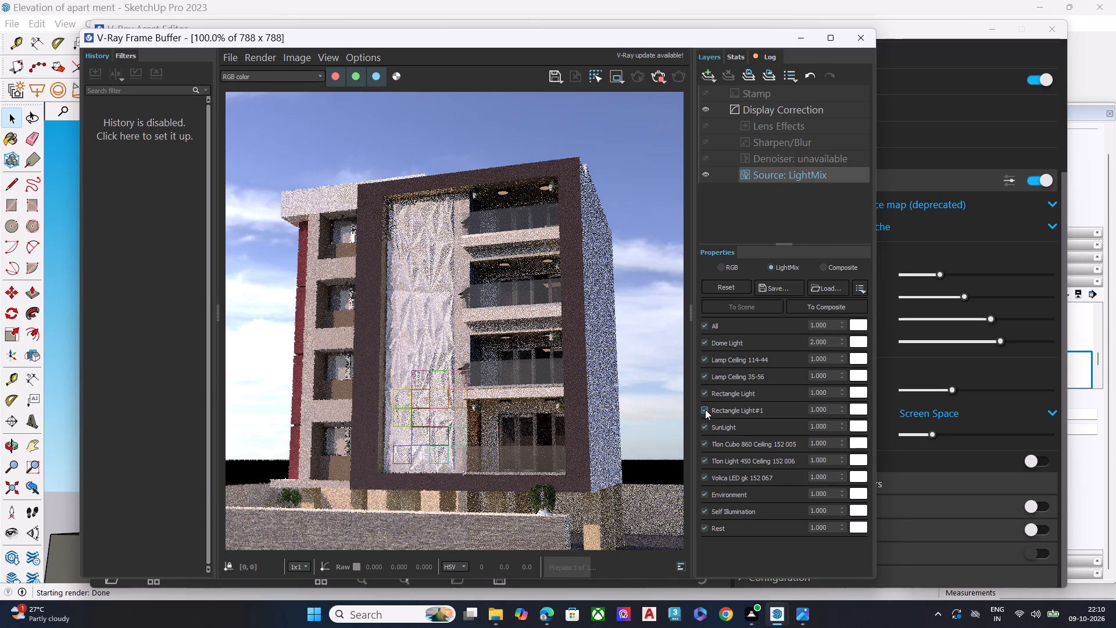
click(705, 409)
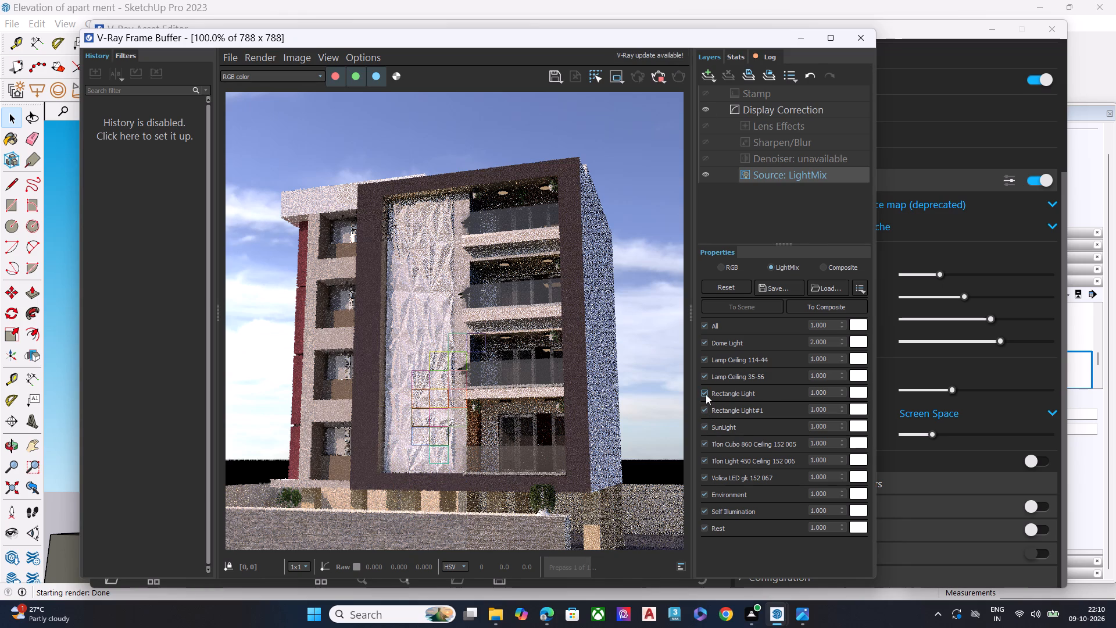
click(706, 394)
click(706, 394)
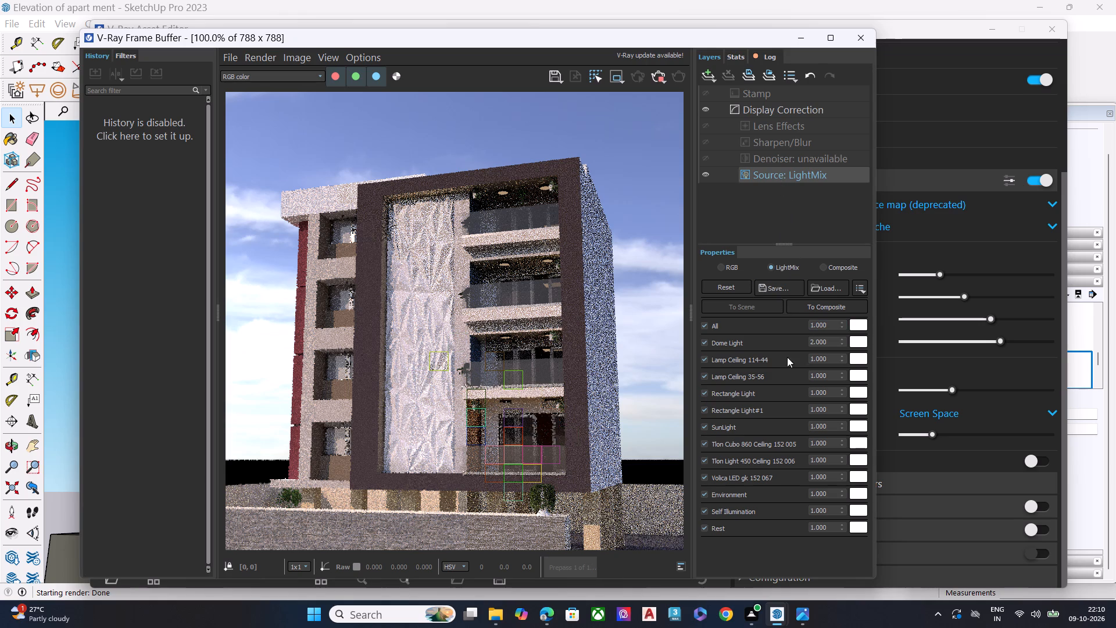
Set the Dome Light's LightMix intensity to 1.
click(829, 341)
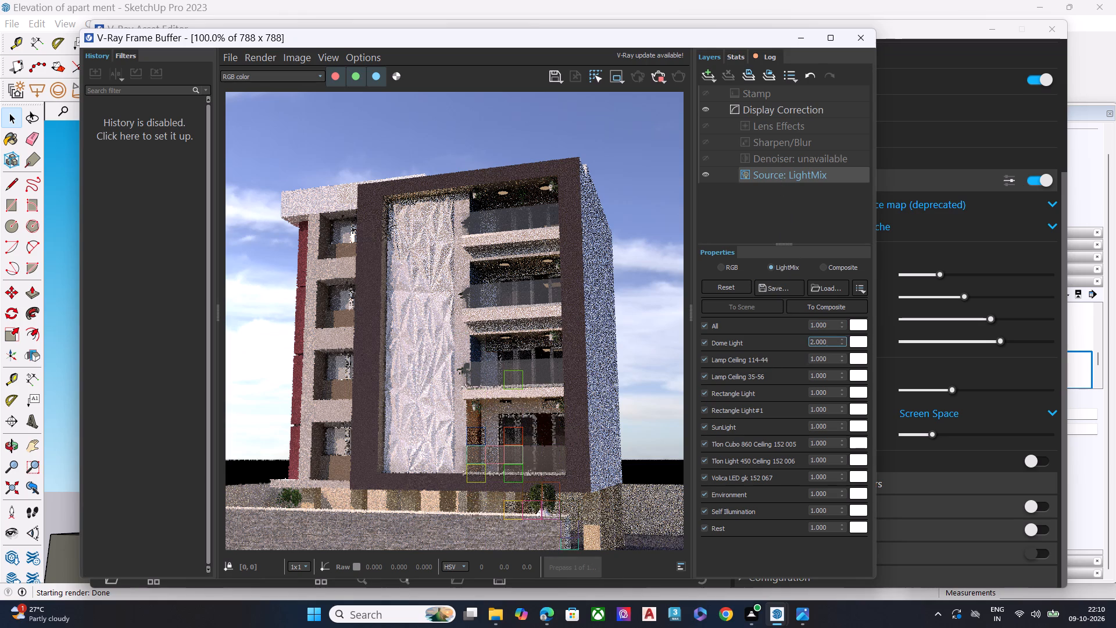
key(BackSpace)
key(BackSpace)
key(BackSpace)
key(BackSpace)
key(BackSpace)
key(BackSpace)
key(BackSpace)
key(BackSpace)
key(BackSpace)
key(BackSpace)
key(BackSpace)
key(BackSpace)
key(BackSpace)
key(1)
key(Return)
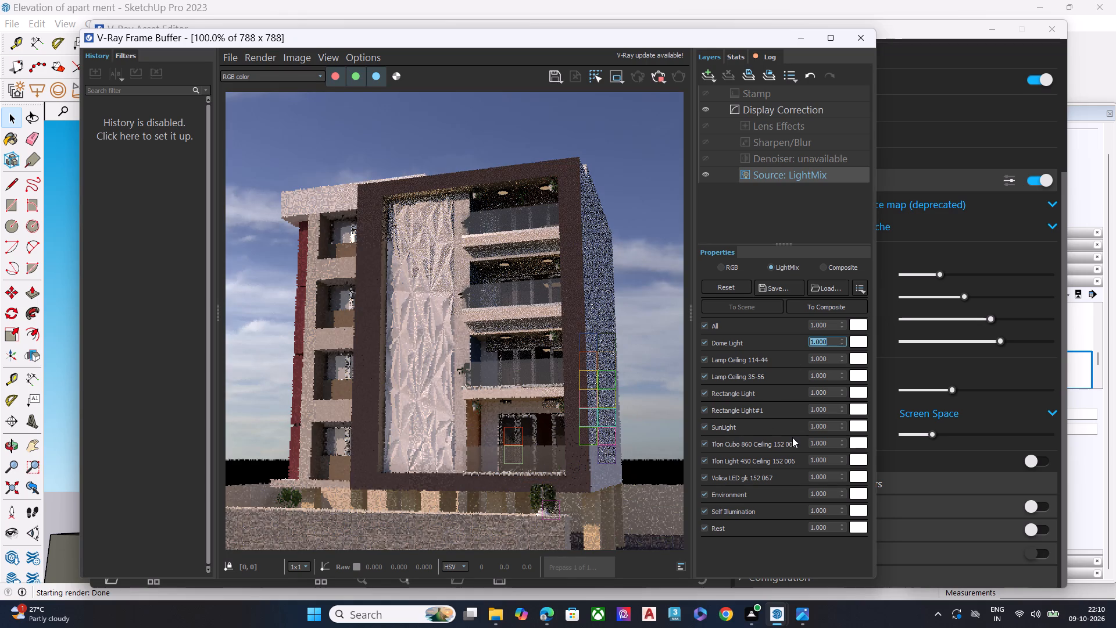
Compare the Tlon Cubo 860 Ceiling 152 005 light off and on, and set its LightMix intensity to 80.
click(707, 445)
click(707, 445)
click(707, 445)
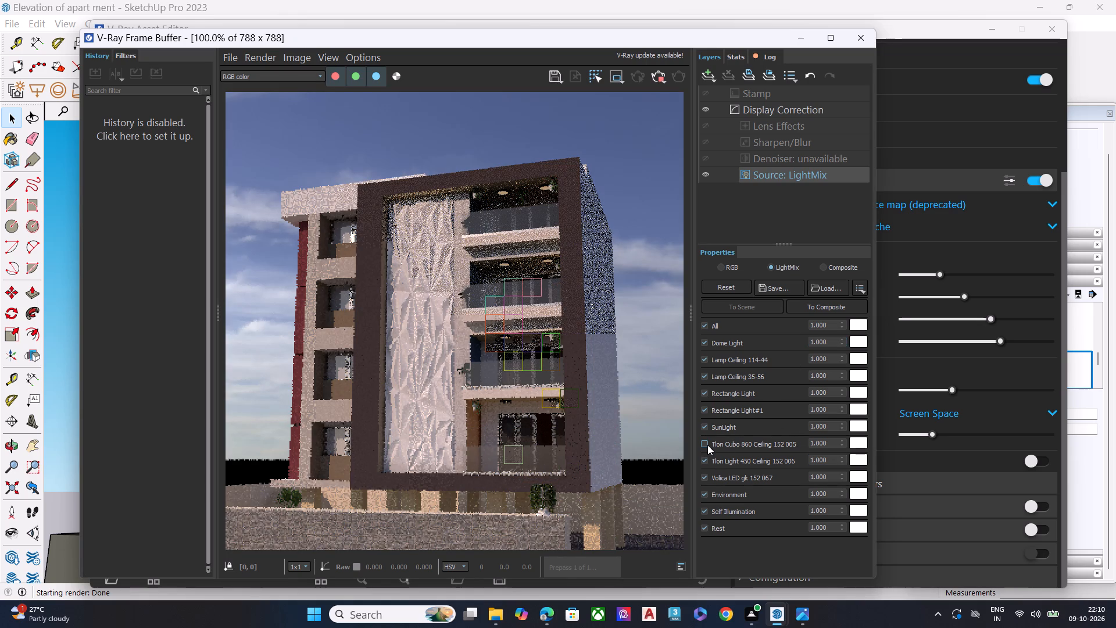
click(707, 445)
click(831, 440)
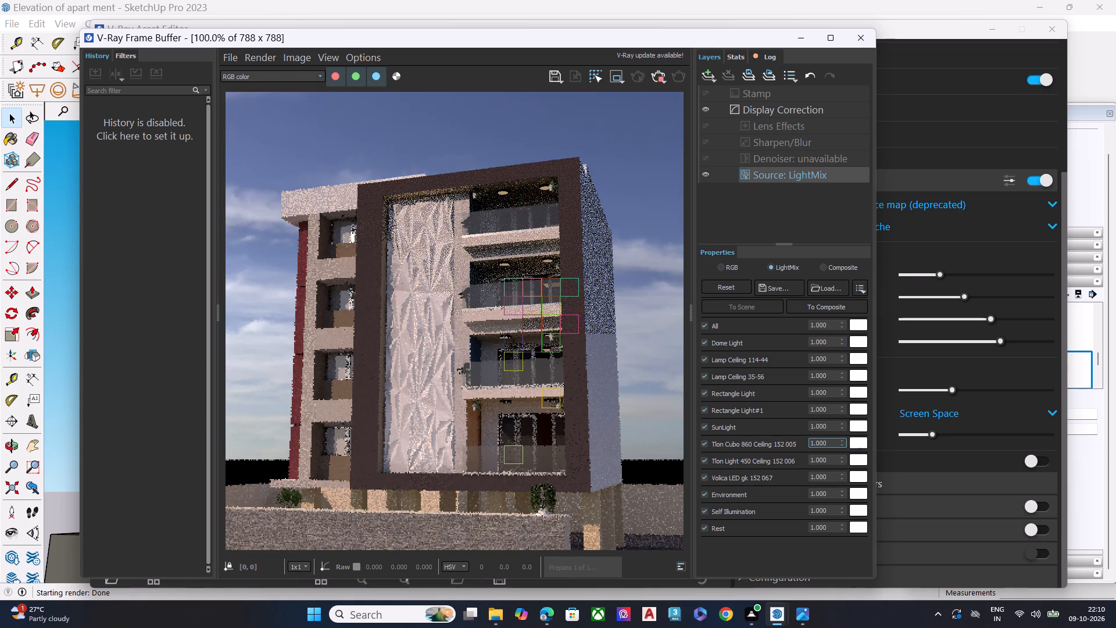
key(BackSpace)
key(BackSpace)
key(BackSpace)
key(BackSpace)
key(BackSpace)
key(BackSpace)
key(BackSpace)
key(BackSpace)
key(BackSpace)
key(BackSpace)
key(BackSpace)
key(BackSpace)
key(BackSpace)
key(8)
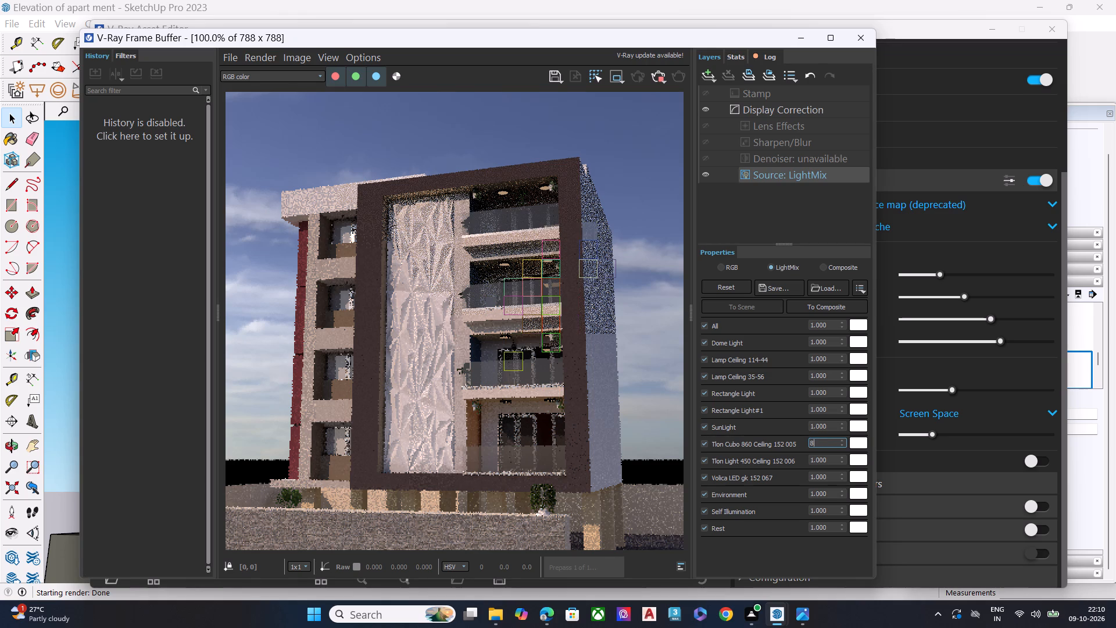
key(0)
key(Return)
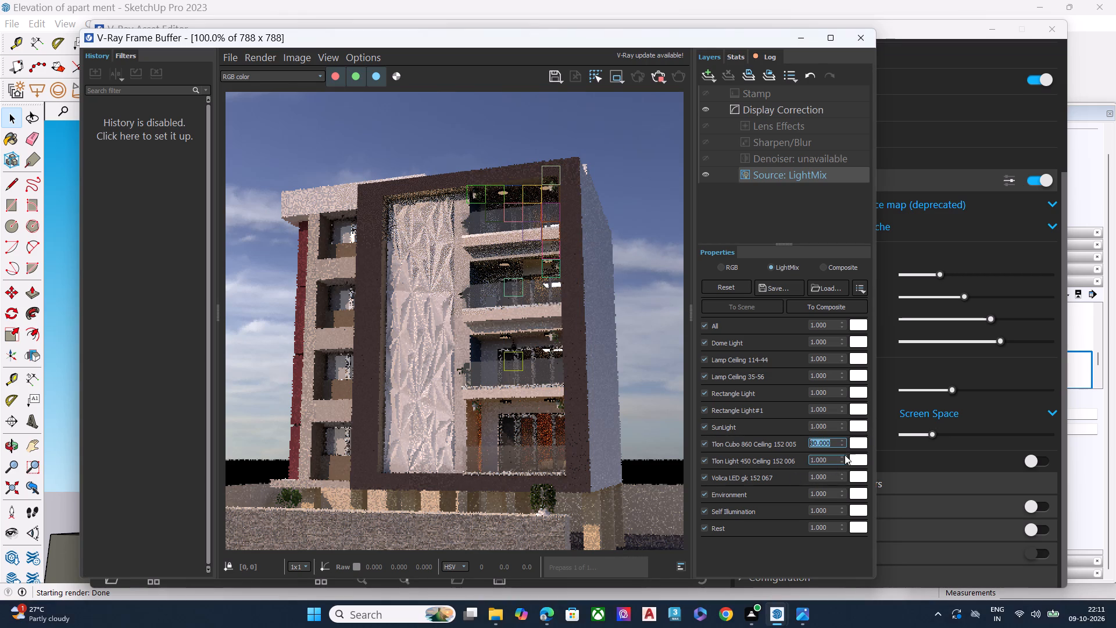
Tint the Tlon Cubo 860 Ceiling 152 005 light pale yellow, about R 0.881, G 0.873, B 0.707.
click(860, 442)
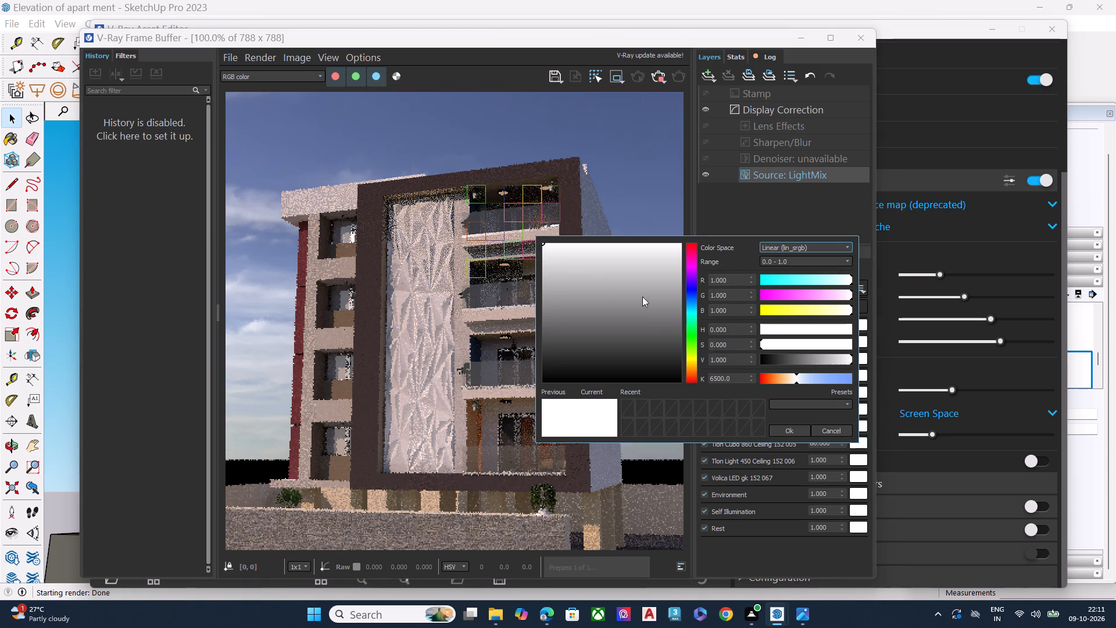
click(692, 360)
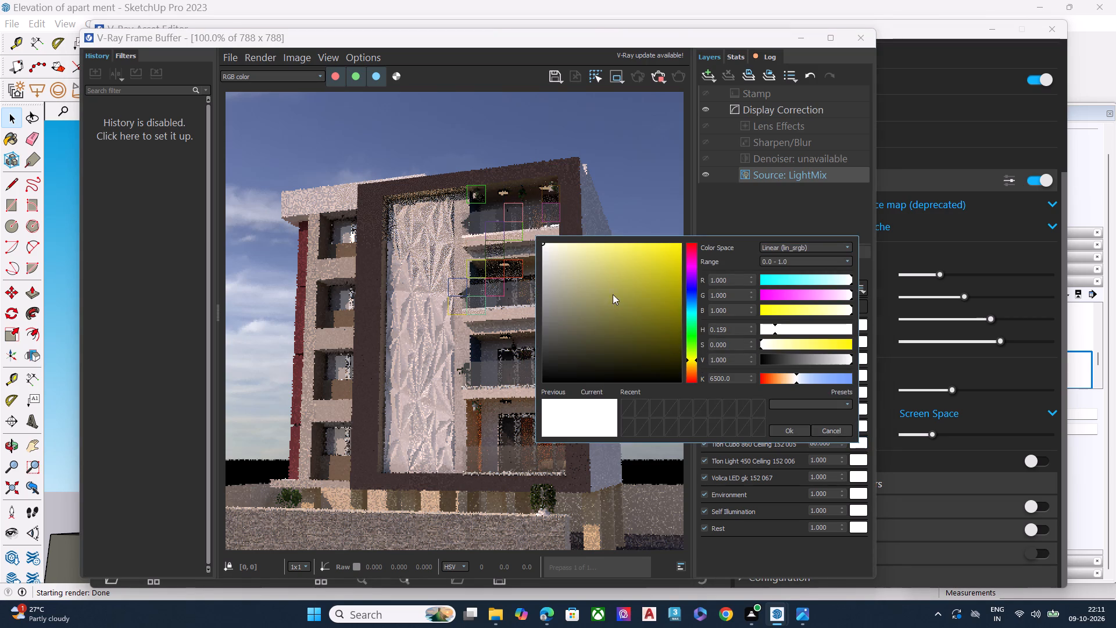
drag(556, 255, 598, 261)
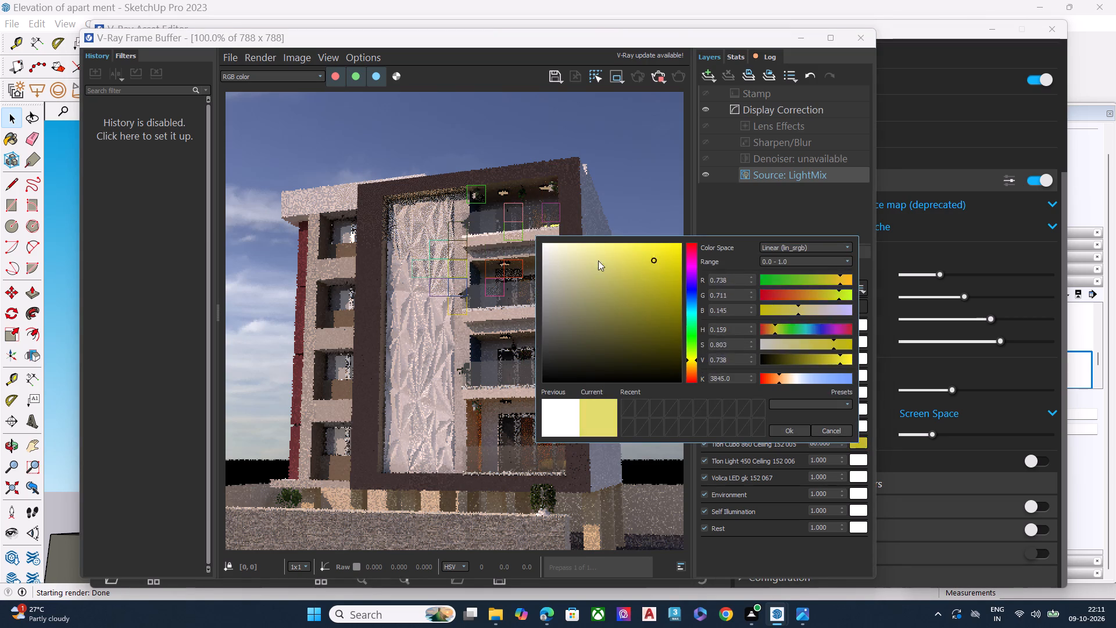
drag(598, 261, 570, 251)
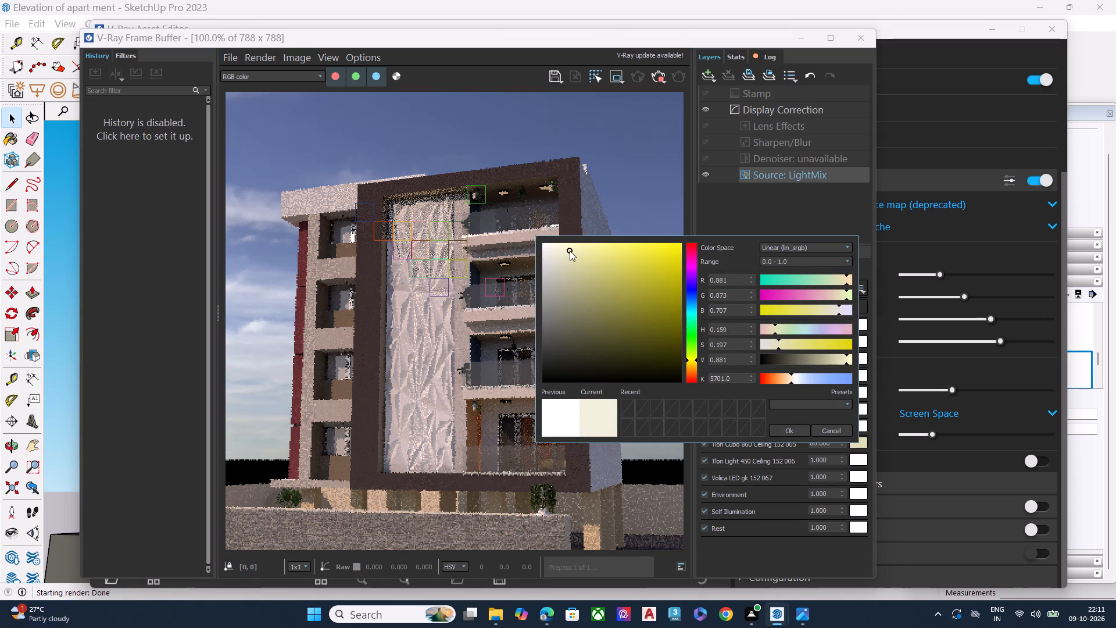
click(788, 429)
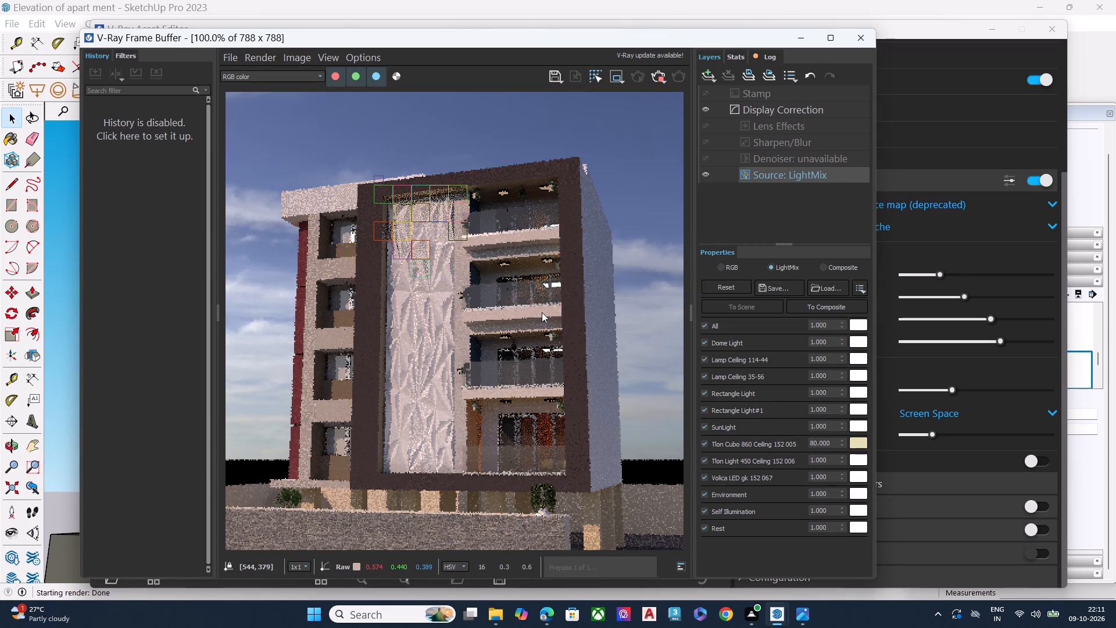
Compare the Tlon Light 450 Ceiling 152 006 light off and on, and set its LightMix intensity to 90.
click(706, 460)
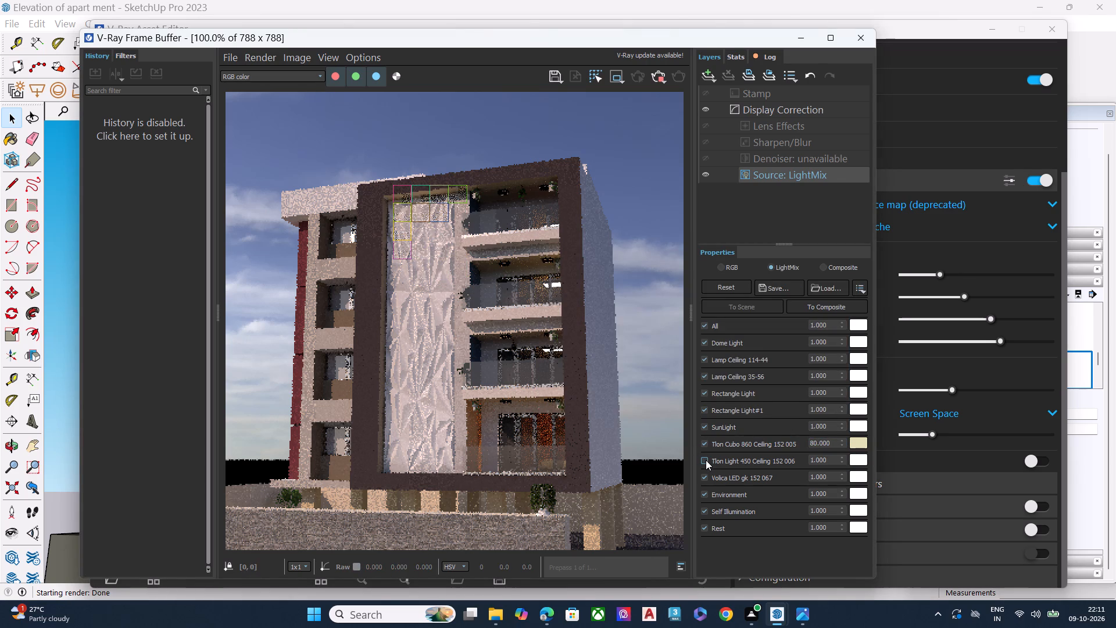
click(706, 460)
click(836, 455)
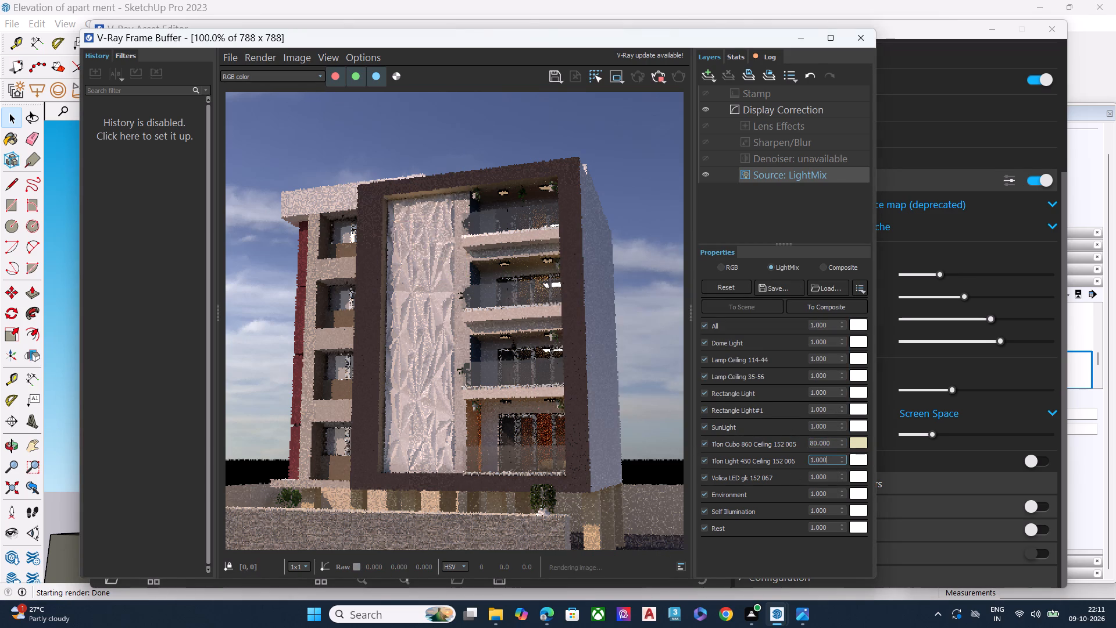
key(BackSpace)
key(BackSpace)
key(BackSpace)
key(BackSpace)
key(BackSpace)
key(BackSpace)
key(BackSpace)
key(BackSpace)
key(BackSpace)
key(BackSpace)
key(BackSpace)
key(BackSpace)
key(BackSpace)
key(BackSpace)
text(90)
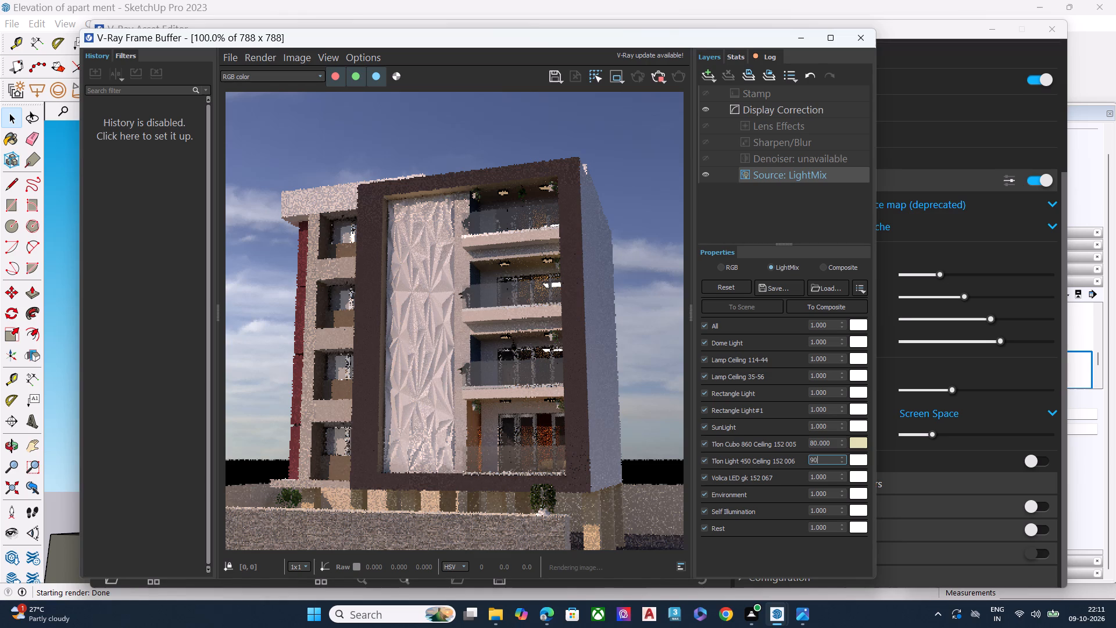
key(Return)
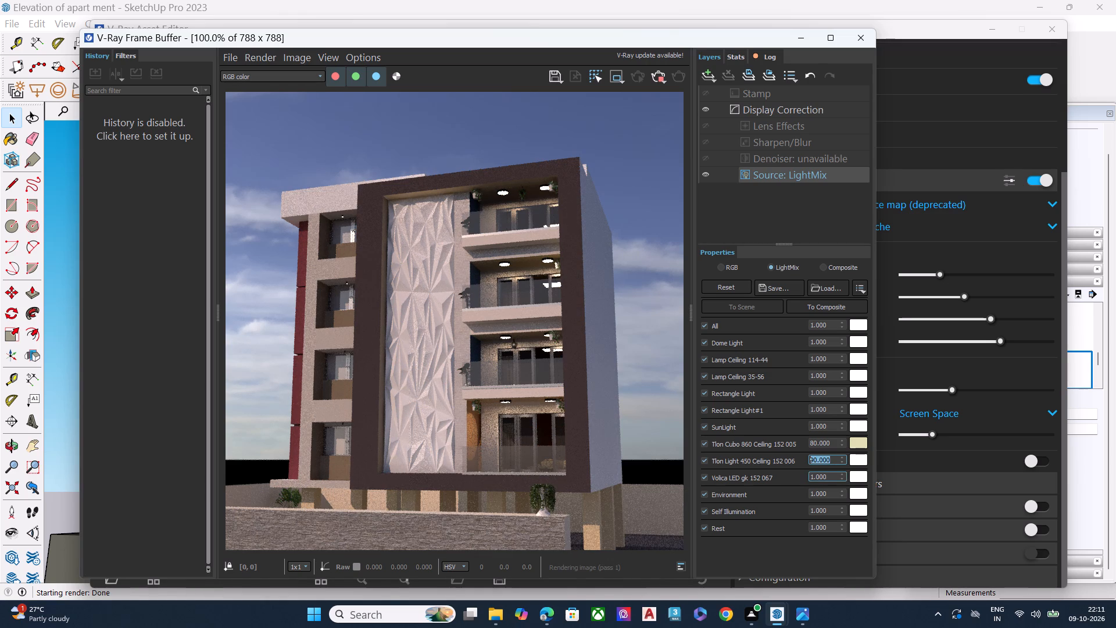
Switch the Volica LED gk 152 067 light off and back on in LightMix to check its effect.
click(830, 474)
click(707, 479)
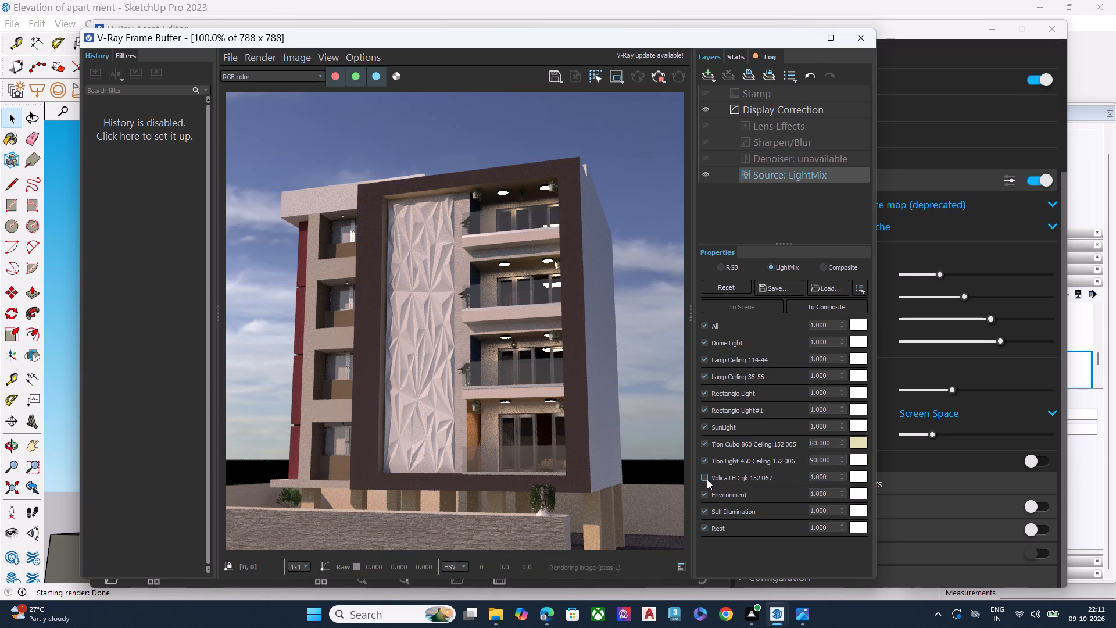
click(707, 479)
click(701, 477)
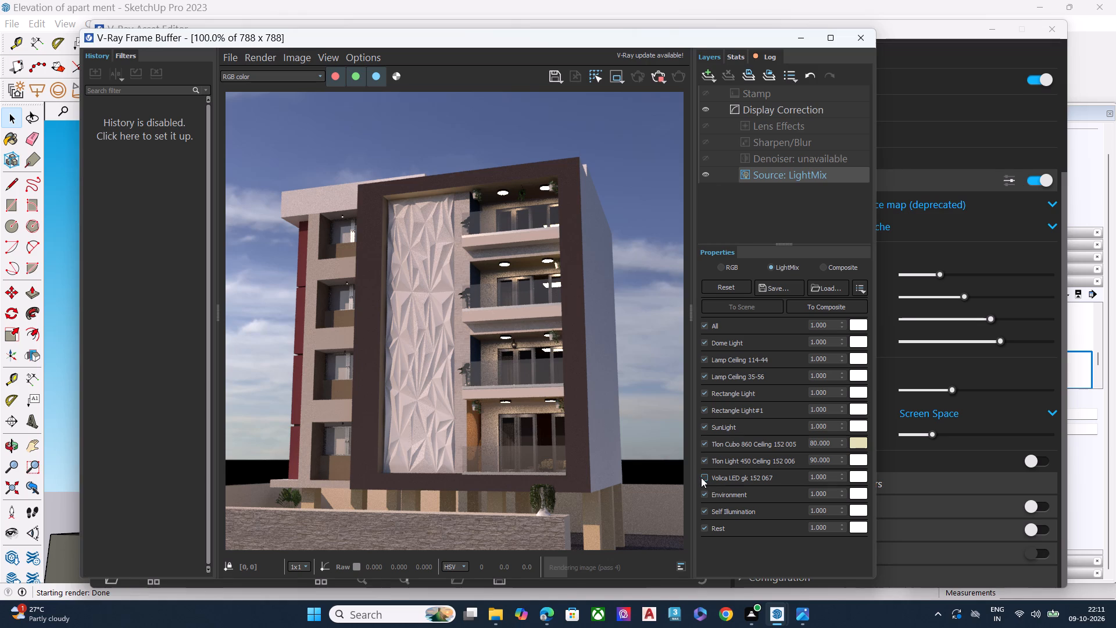
click(701, 477)
Switch off the Environment light in LightMix and set its intensity to 0.
click(707, 495)
click(837, 496)
key(BackSpace)
key(BackSpace)
key(BackSpace)
key(BackSpace)
key(BackSpace)
key(BackSpace)
key(BackSpace)
key(BackSpace)
key(BackSpace)
key(BackSpace)
key(BackSpace)
key(BackSpace)
key(BackSpace)
key(BackSpace)
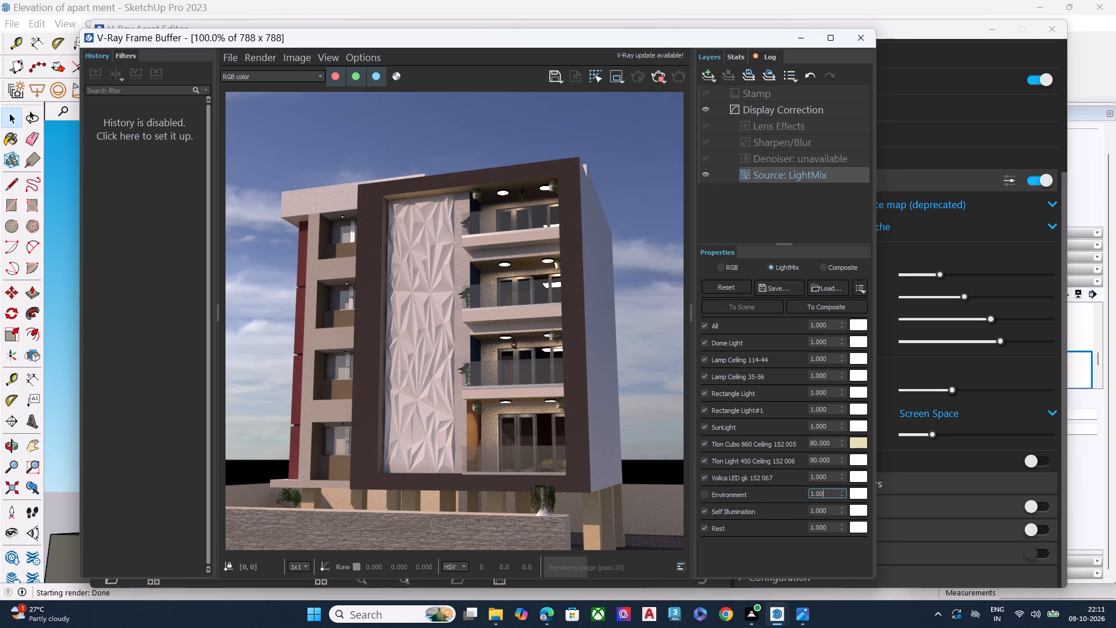
key(0)
key(Return)
Switch SunLight off and back on several times in LightMix to compare its effect on the facade.
click(705, 428)
click(705, 428)
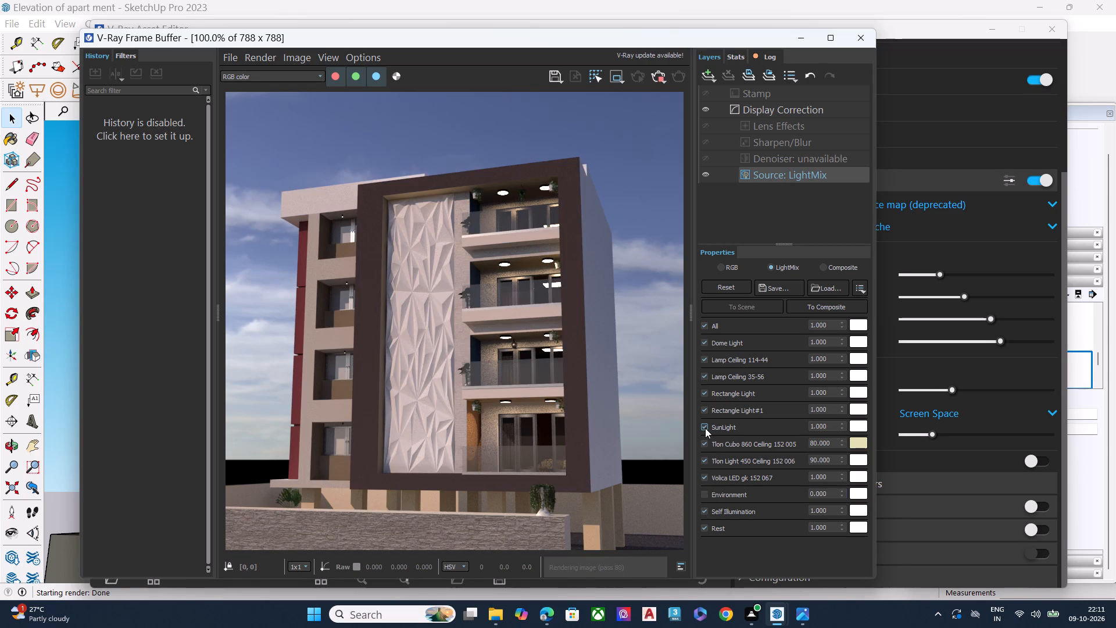
click(705, 428)
click(705, 428)
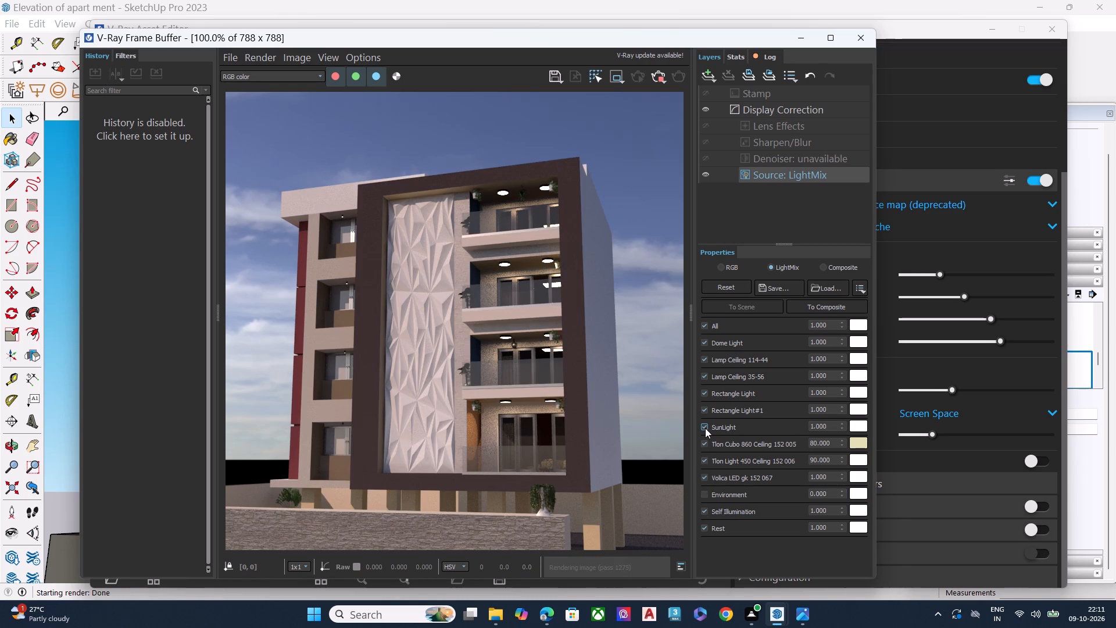
click(705, 428)
click(705, 428)
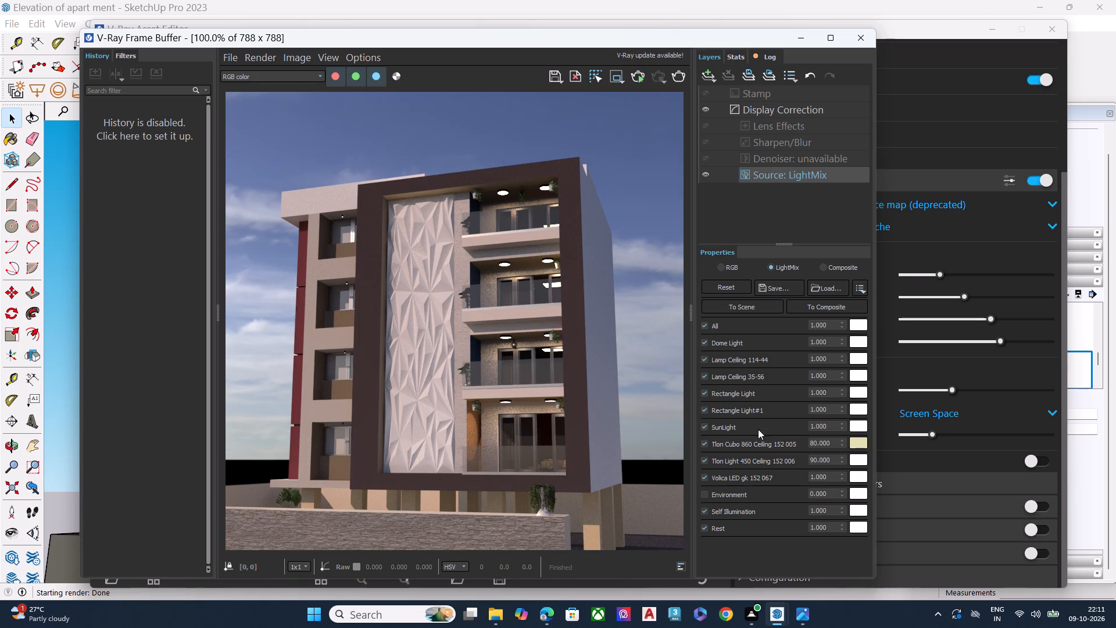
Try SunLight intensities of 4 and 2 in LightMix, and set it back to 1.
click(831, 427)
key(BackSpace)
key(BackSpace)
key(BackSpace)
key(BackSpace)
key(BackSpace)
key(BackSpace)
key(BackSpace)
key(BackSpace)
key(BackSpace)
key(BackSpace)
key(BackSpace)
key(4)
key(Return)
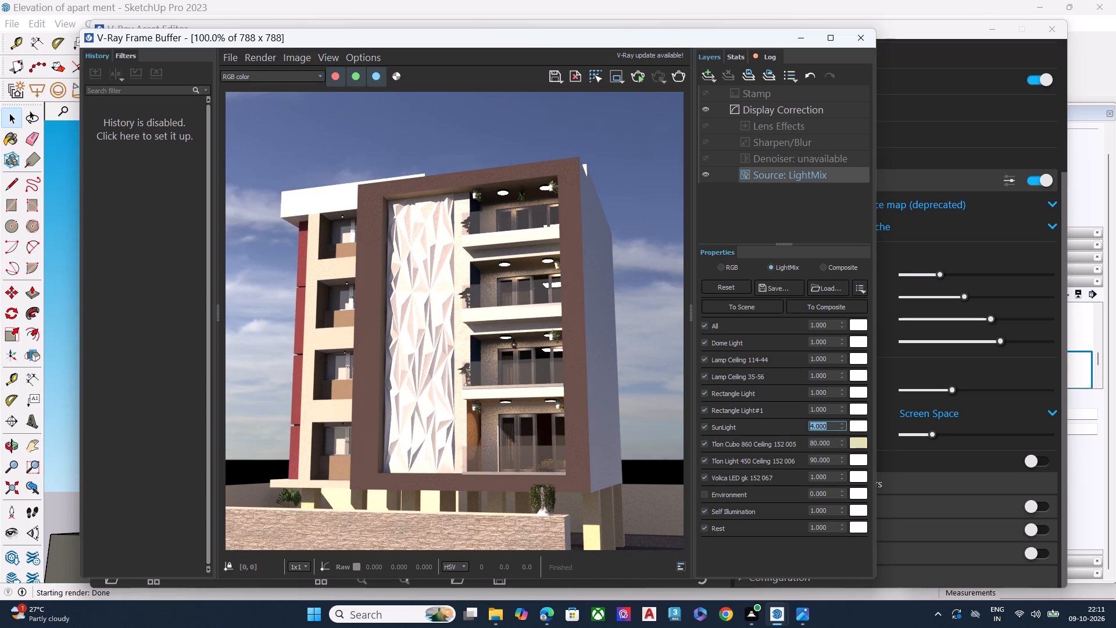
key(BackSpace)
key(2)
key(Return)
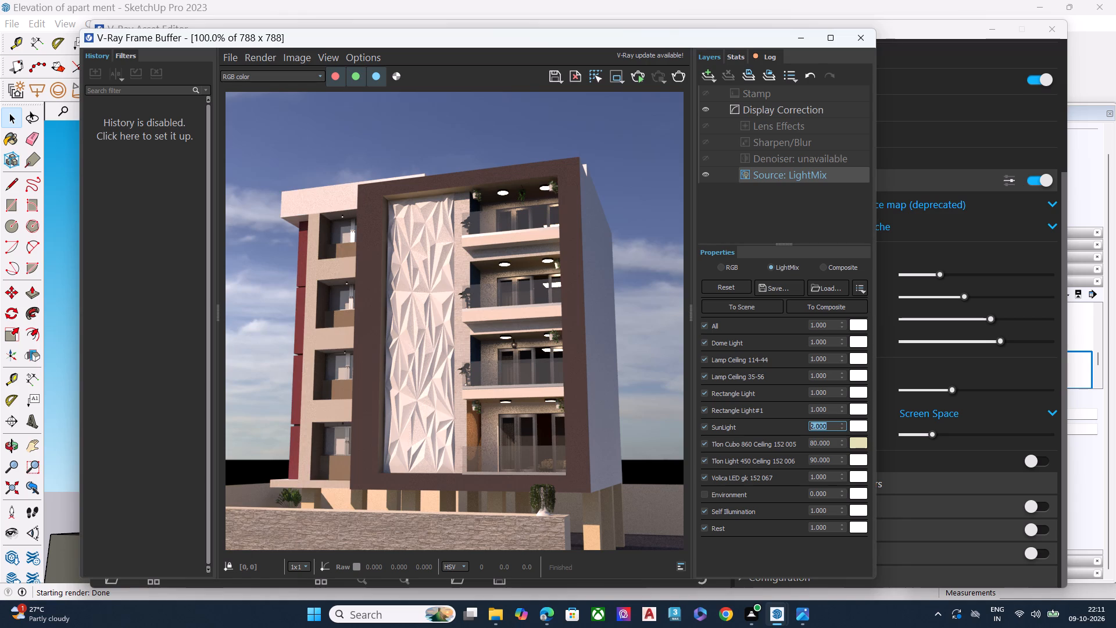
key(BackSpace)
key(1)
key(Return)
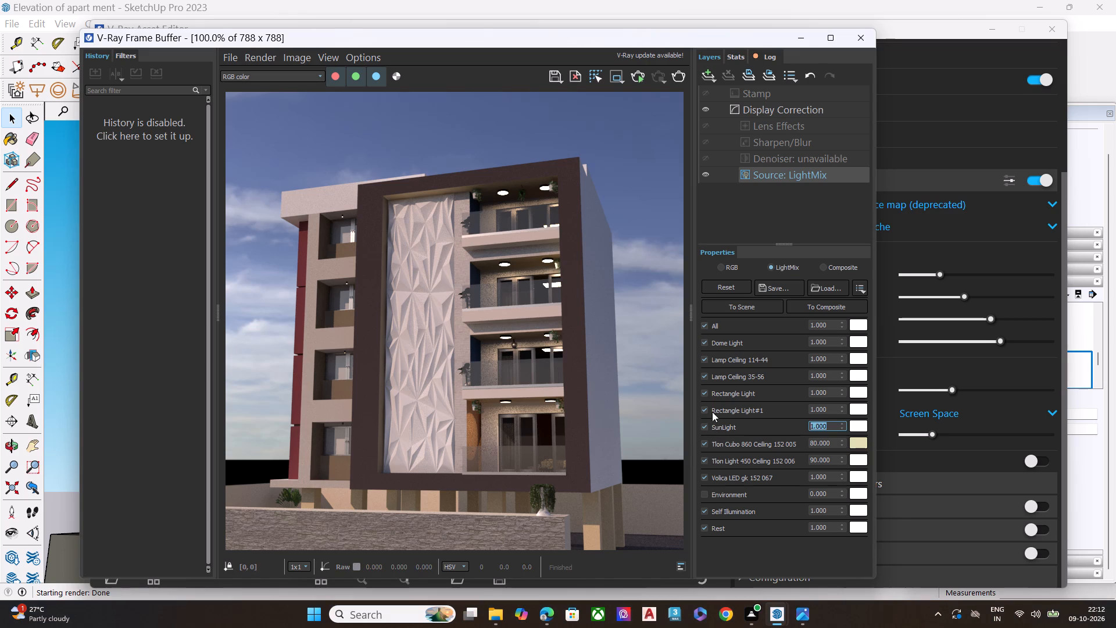
Switch Lamp Ceiling 35-56 and Rectangle Light off and back on in LightMix to compare their effect.
click(704, 377)
click(704, 377)
click(707, 394)
click(707, 394)
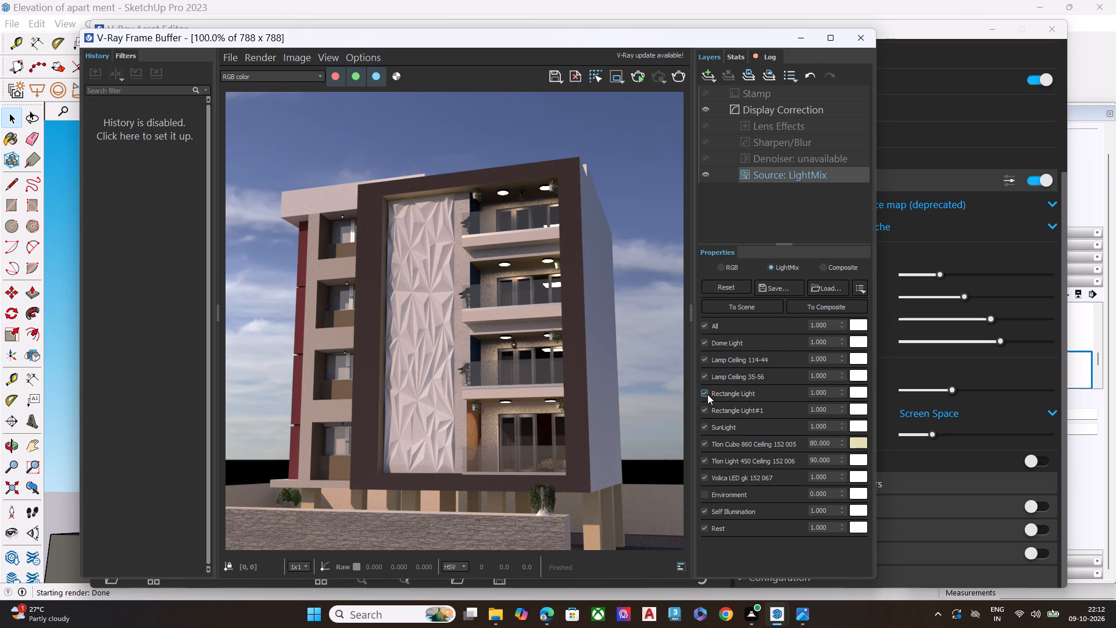
click(707, 394)
click(707, 394)
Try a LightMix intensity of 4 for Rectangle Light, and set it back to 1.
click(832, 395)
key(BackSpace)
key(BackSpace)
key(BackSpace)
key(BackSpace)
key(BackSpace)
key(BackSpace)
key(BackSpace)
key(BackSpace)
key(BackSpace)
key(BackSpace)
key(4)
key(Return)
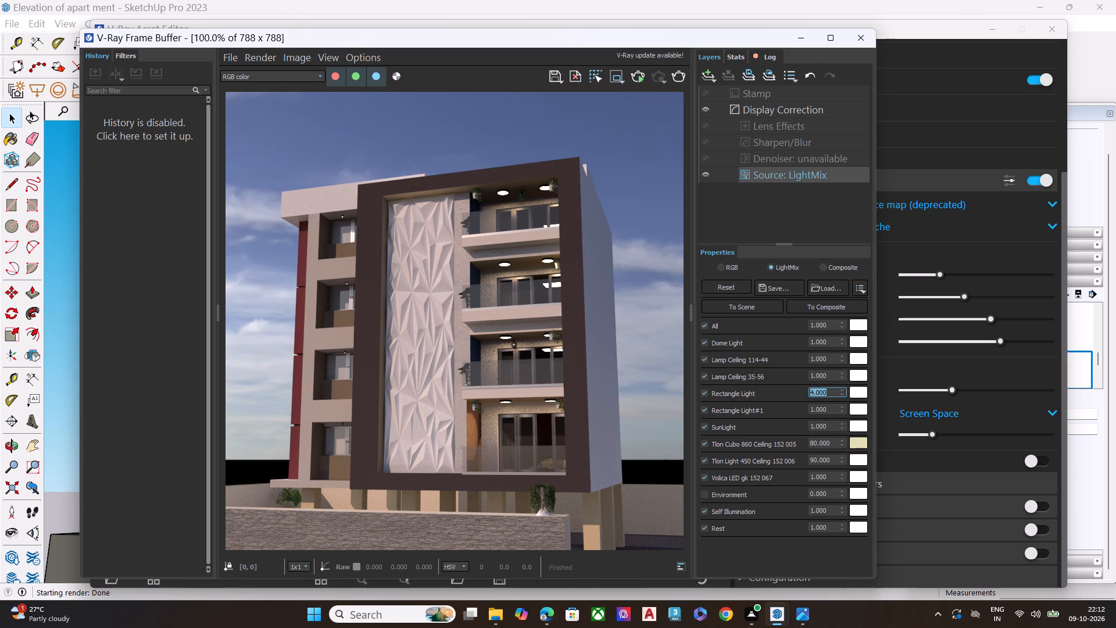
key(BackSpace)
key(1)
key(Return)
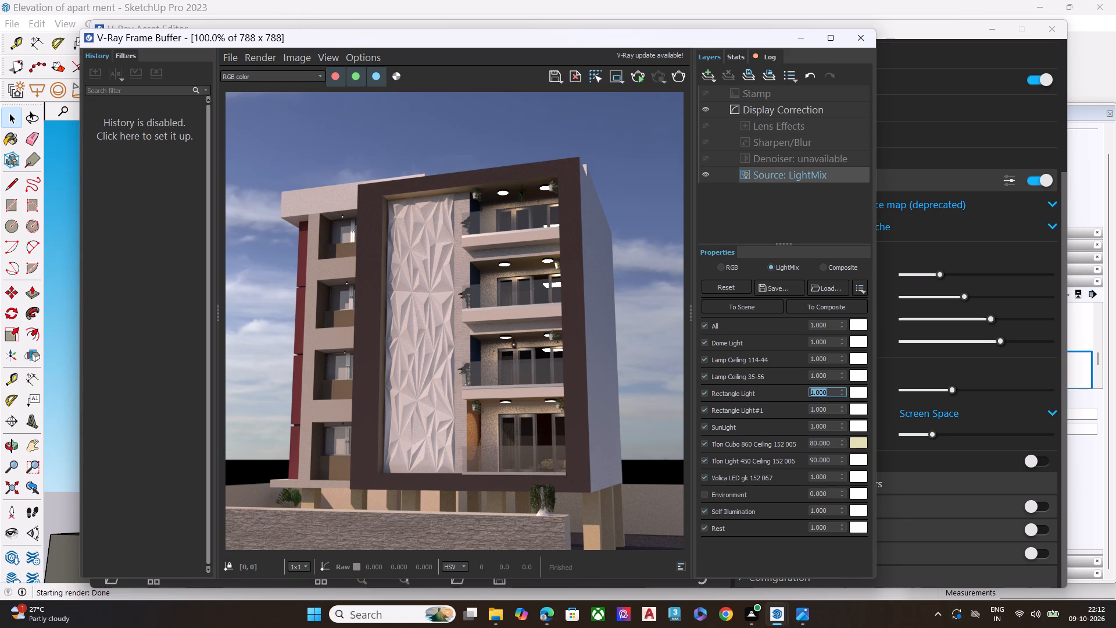
Check the Volica LED gk 152 067 light off and on, and inspect the whole render.
click(706, 478)
click(706, 478)
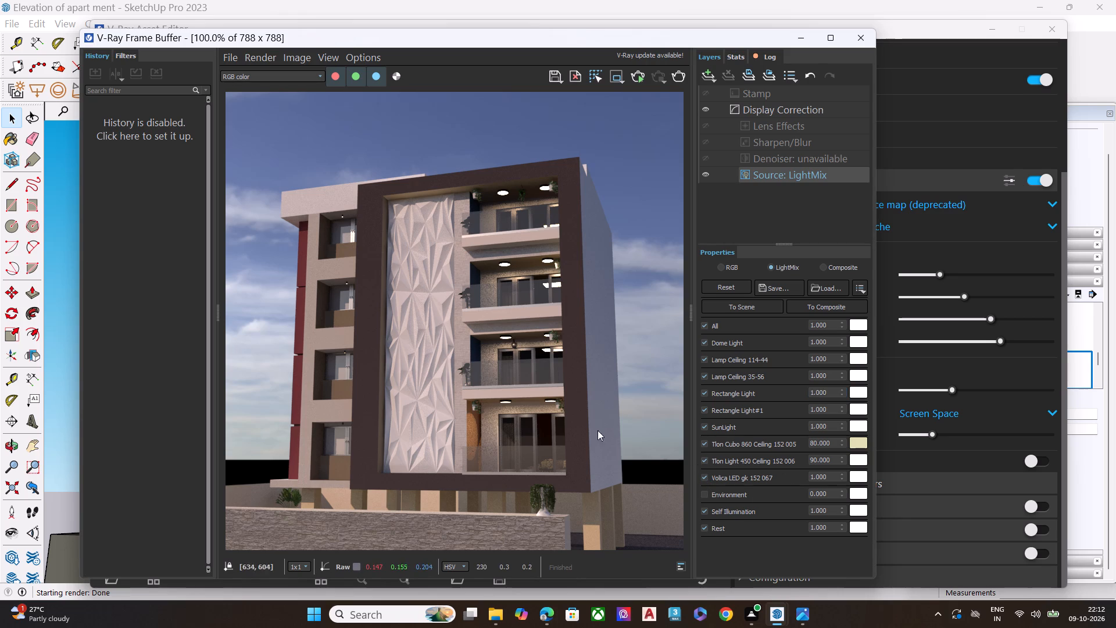
scroll(384, 367, up, 1)
scroll(548, 392, down, 3)
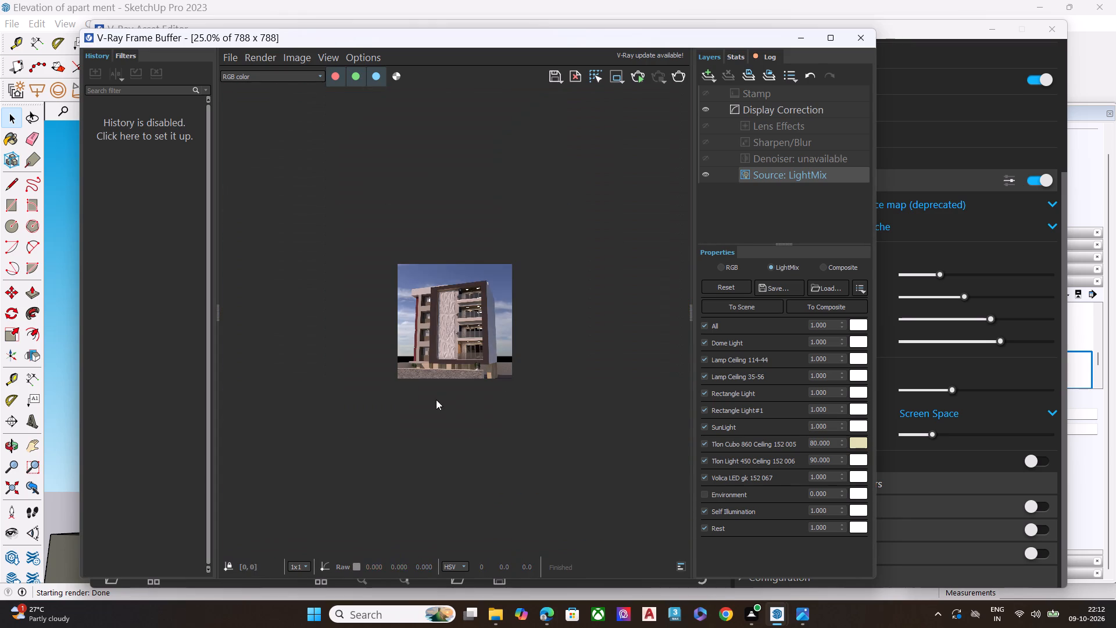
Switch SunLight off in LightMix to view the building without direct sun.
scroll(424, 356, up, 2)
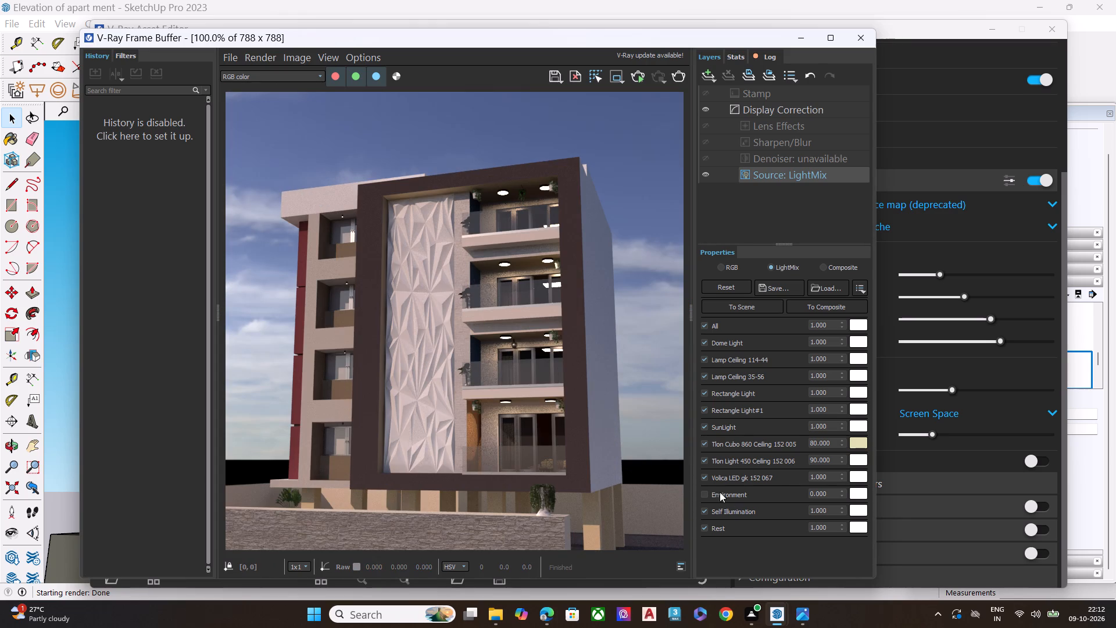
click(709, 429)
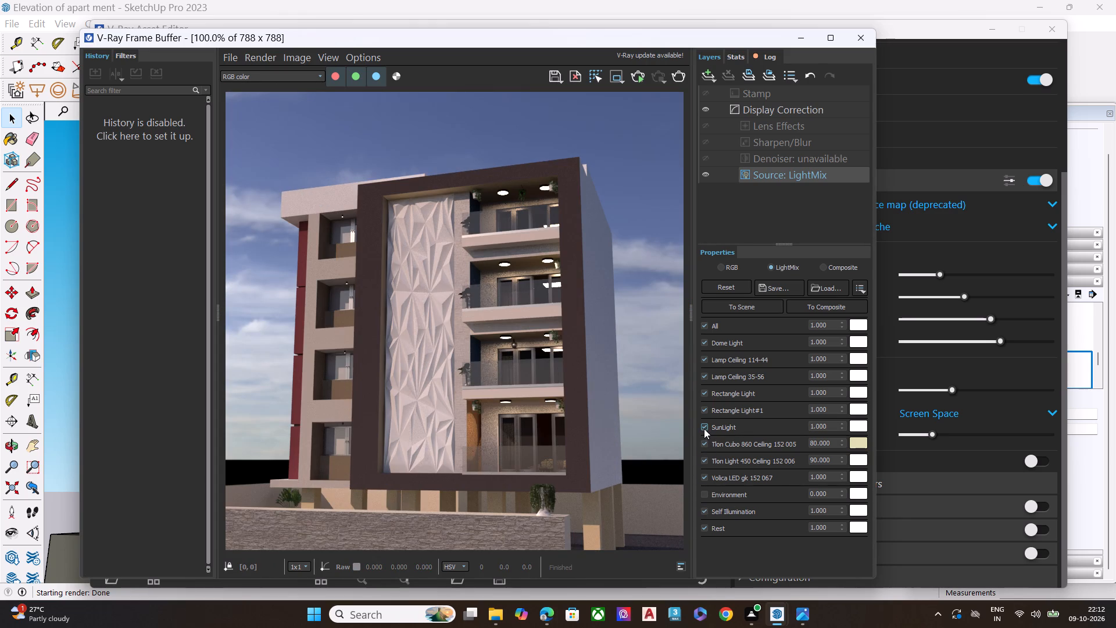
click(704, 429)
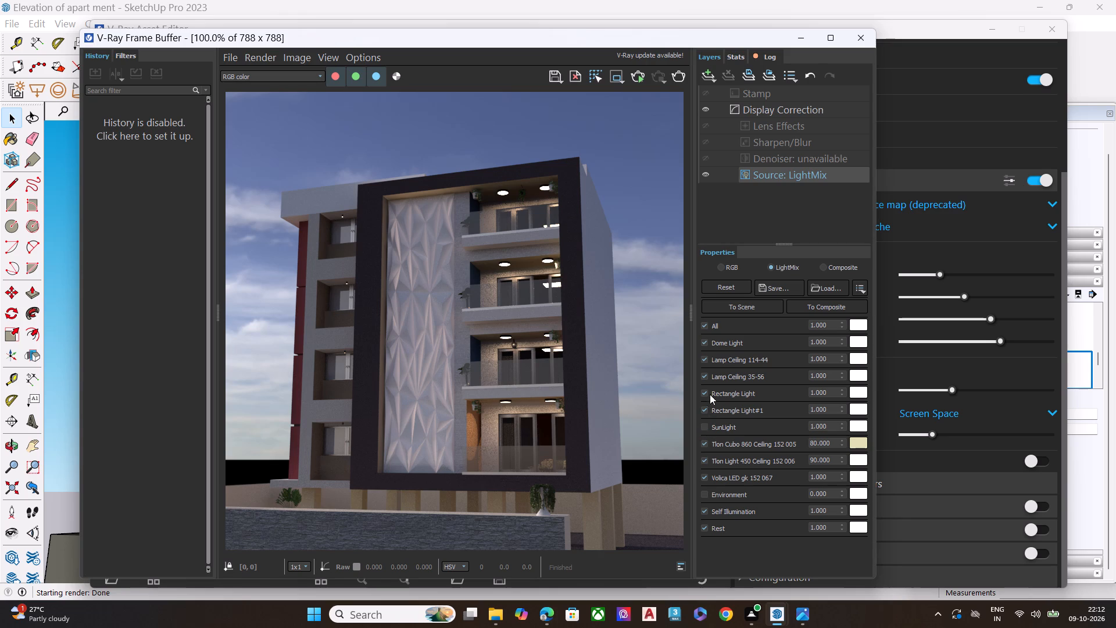
Switch Lamp Ceiling 35-56 and Lamp Ceiling 114-44 off and back on in LightMix to compare their effect.
click(706, 374)
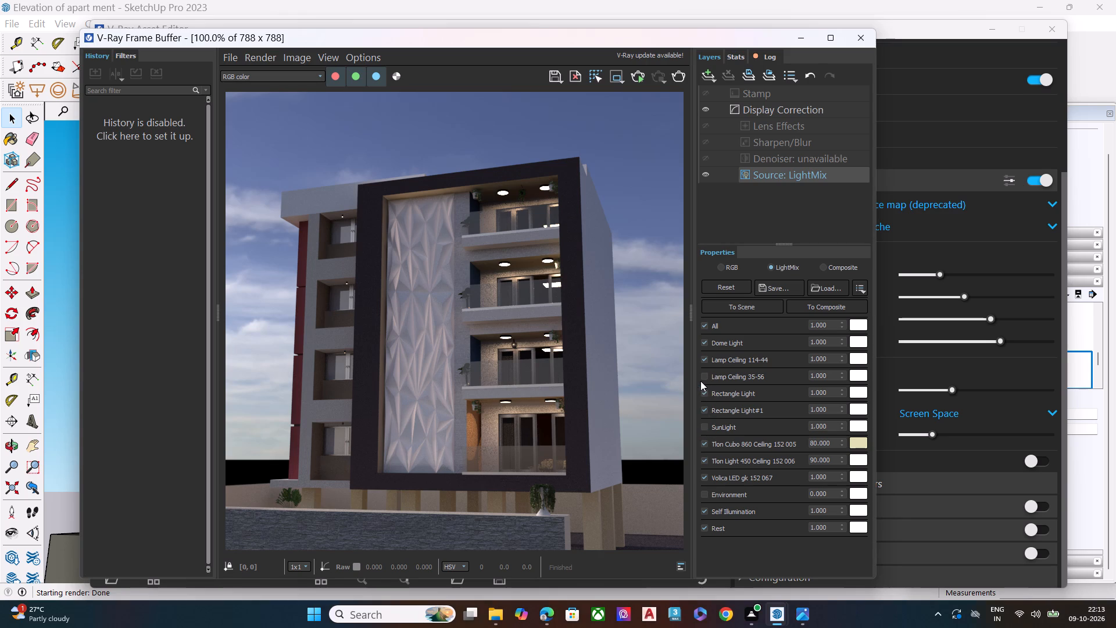
click(702, 374)
click(708, 358)
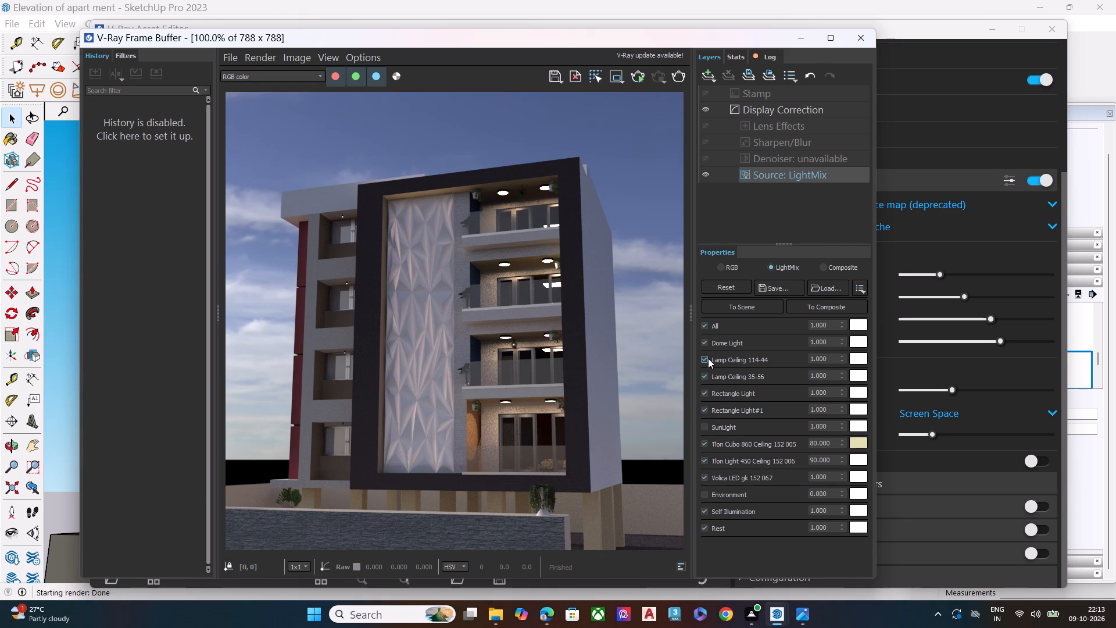
click(708, 358)
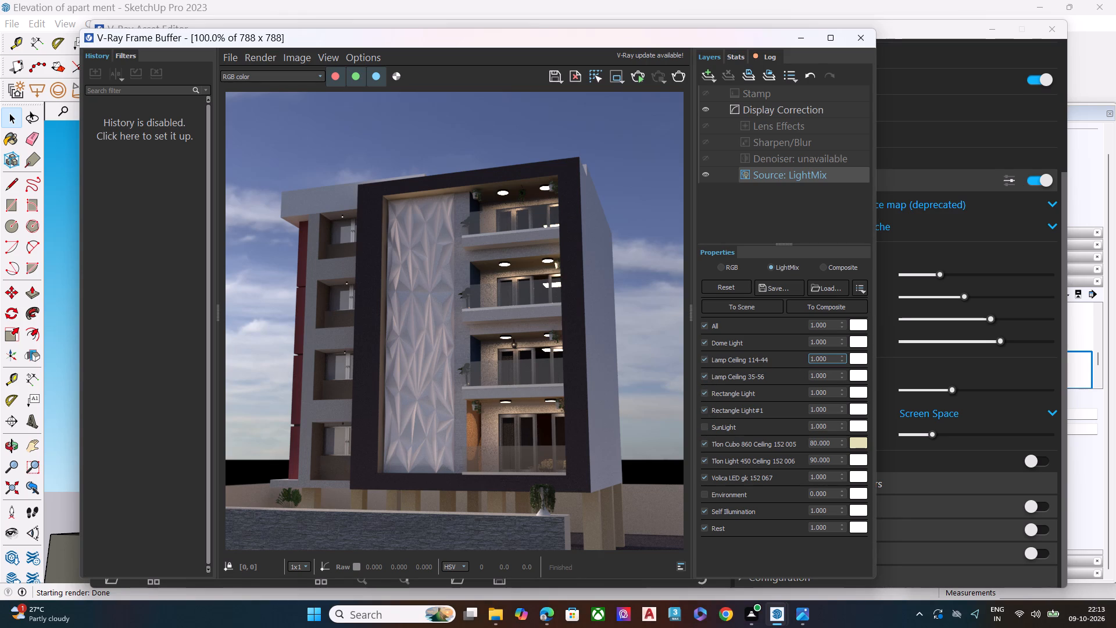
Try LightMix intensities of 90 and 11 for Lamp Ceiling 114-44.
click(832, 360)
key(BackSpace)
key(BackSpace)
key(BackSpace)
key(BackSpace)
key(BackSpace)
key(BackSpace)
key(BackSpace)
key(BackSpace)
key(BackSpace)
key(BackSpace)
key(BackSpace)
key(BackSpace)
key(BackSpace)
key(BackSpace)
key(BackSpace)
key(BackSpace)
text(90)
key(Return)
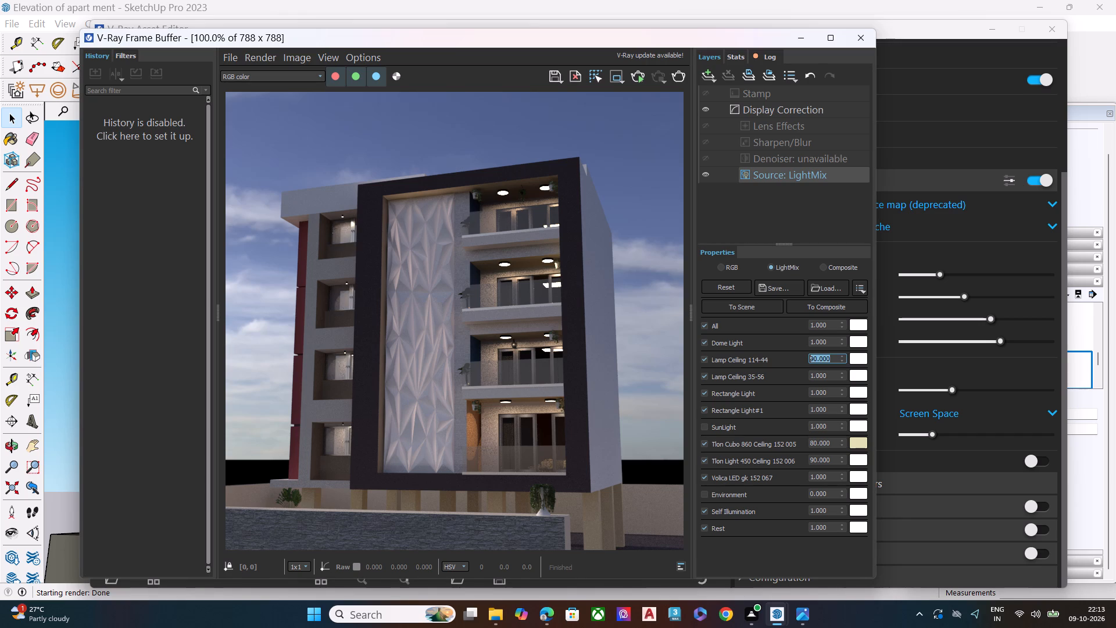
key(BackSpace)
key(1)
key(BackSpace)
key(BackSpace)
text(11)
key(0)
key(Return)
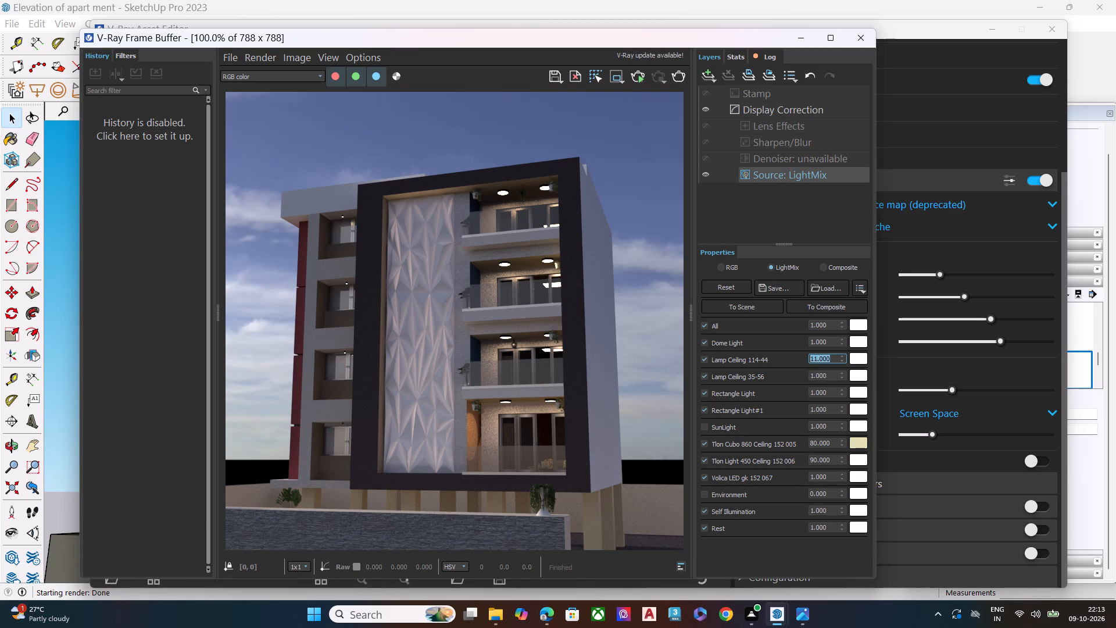
Set the LightMix intensity of Lamp Ceiling 114-44 to 95.
key(BackSpace)
key(BackSpace)
text(95)
key(Return)
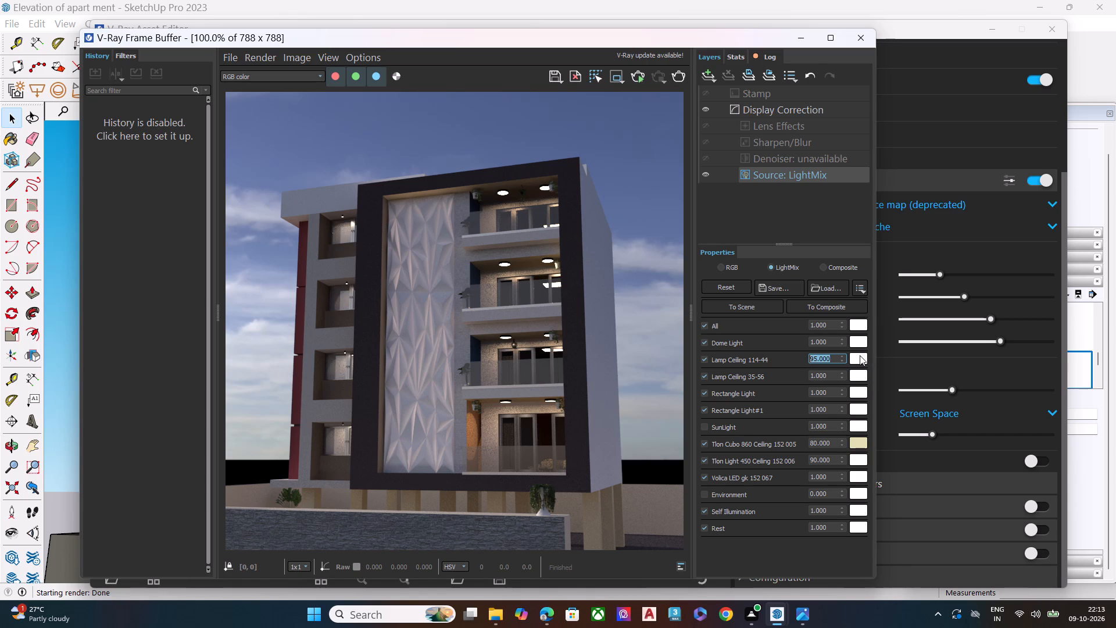
Tint Lamp Ceiling 114-44 a saturated yellow in LightMix, about R 0.854, G 0.839, B 0.114.
click(858, 355)
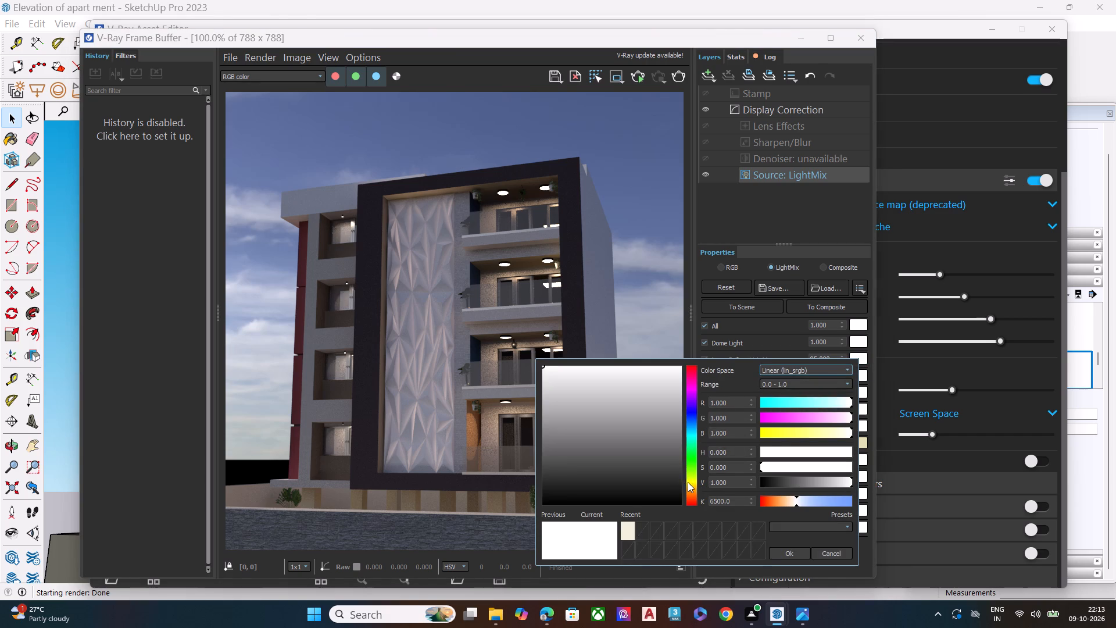
click(688, 482)
drag(567, 377, 618, 378)
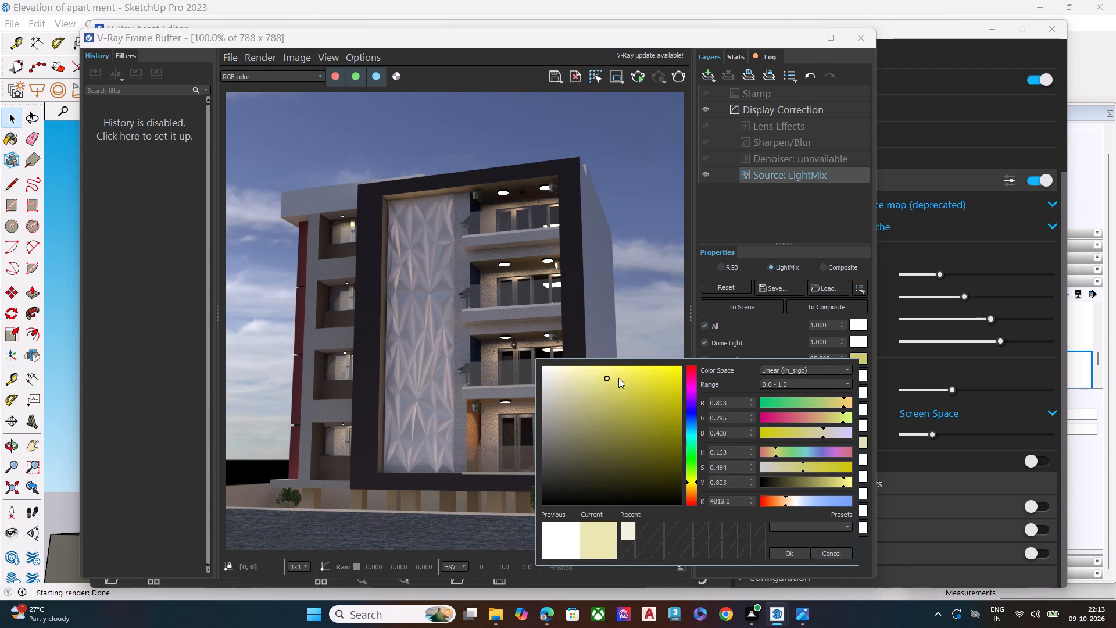
drag(618, 378, 663, 375)
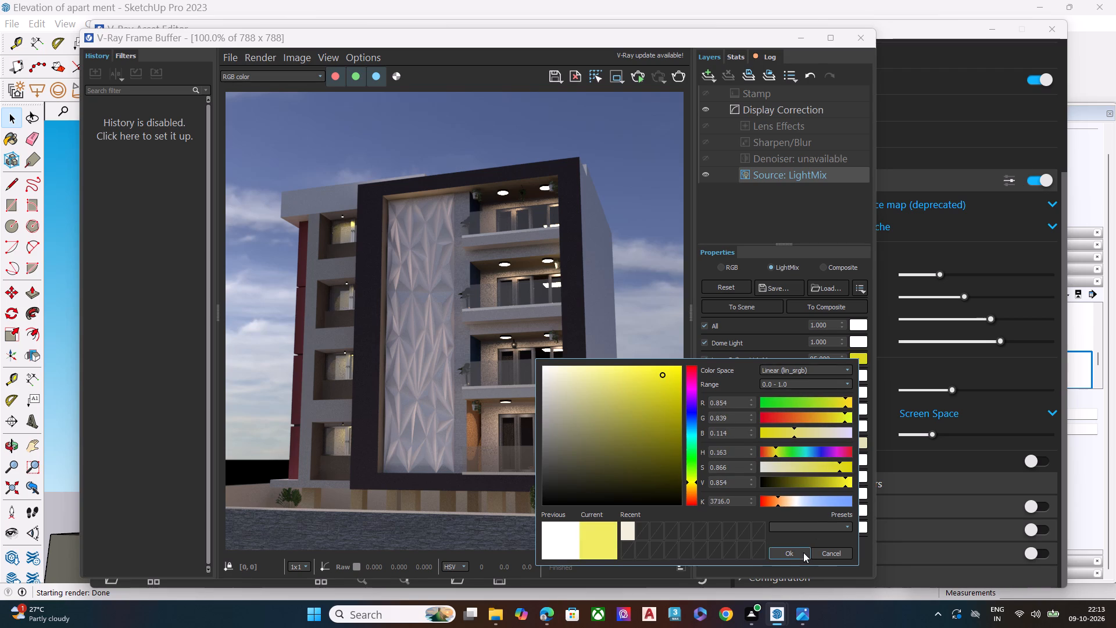
click(799, 554)
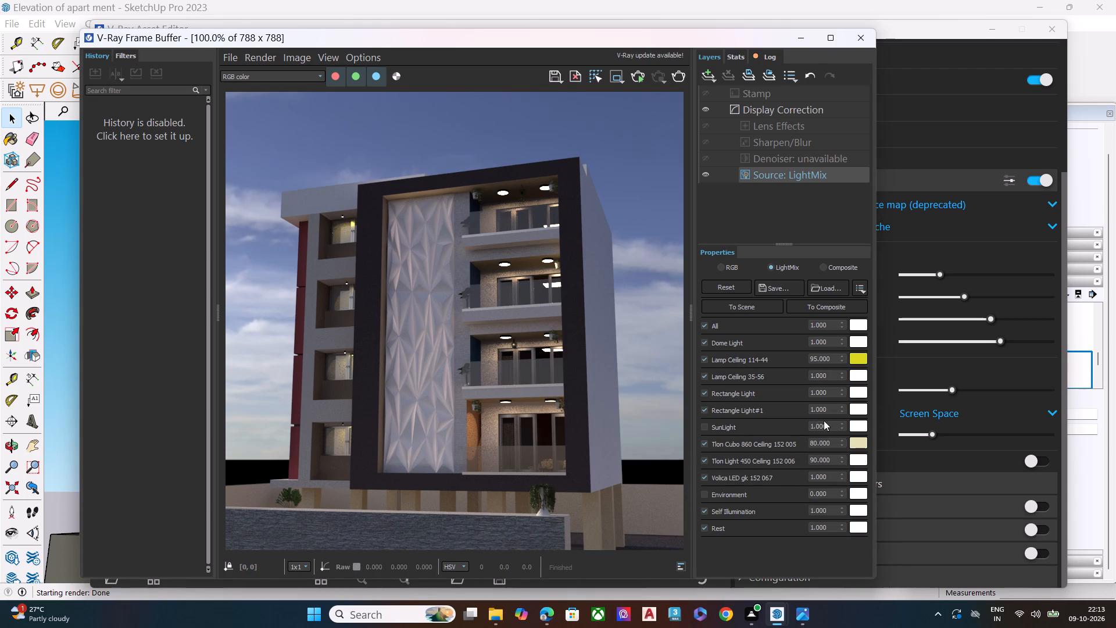
click(863, 359)
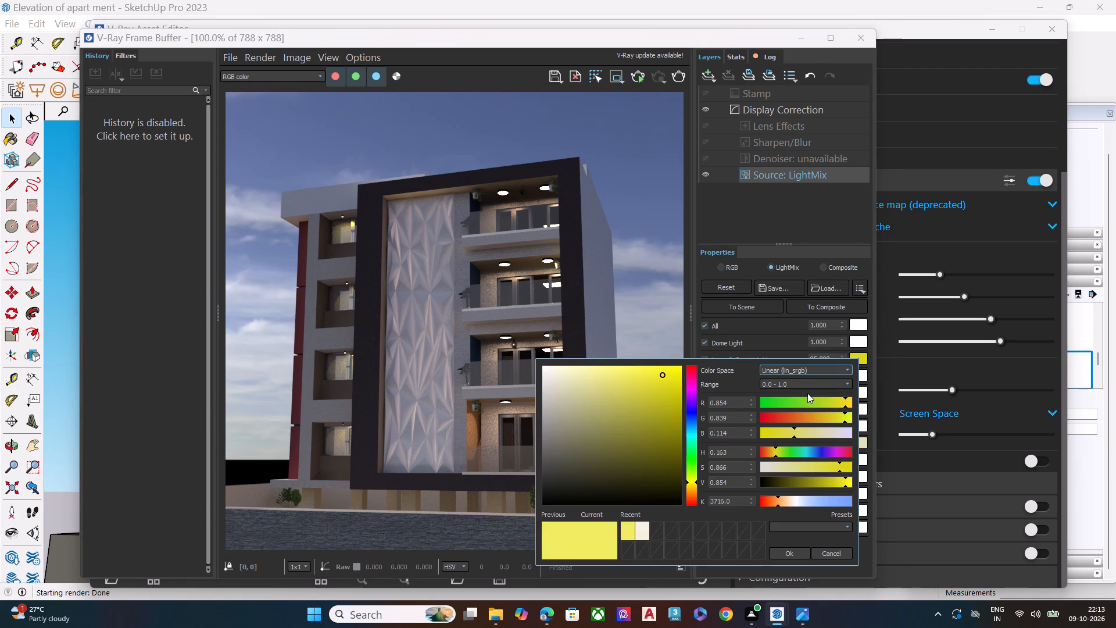
click(668, 329)
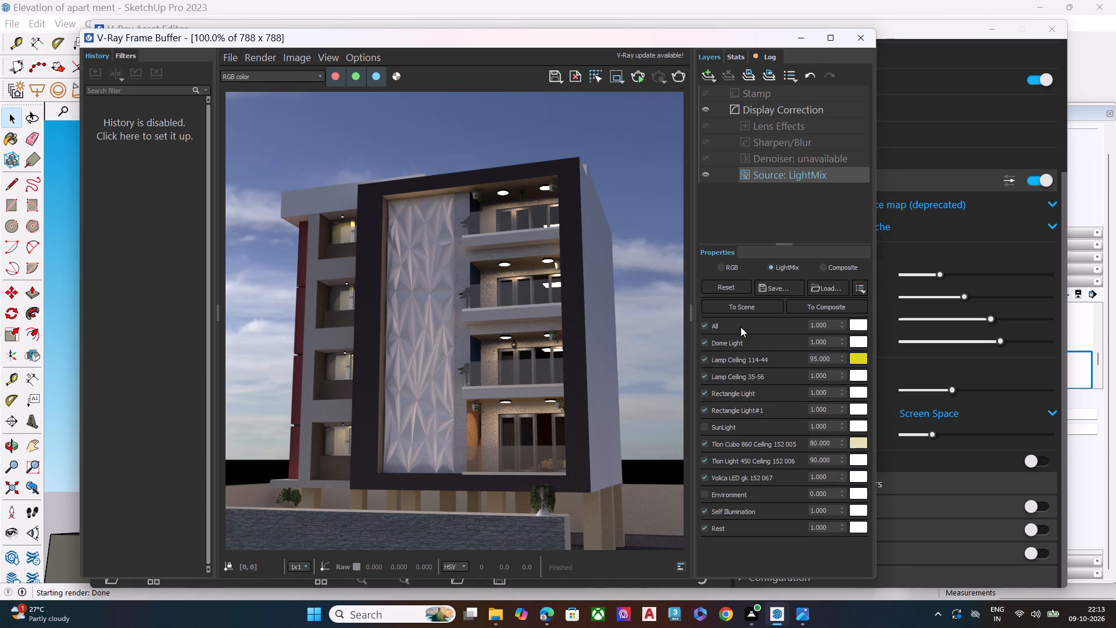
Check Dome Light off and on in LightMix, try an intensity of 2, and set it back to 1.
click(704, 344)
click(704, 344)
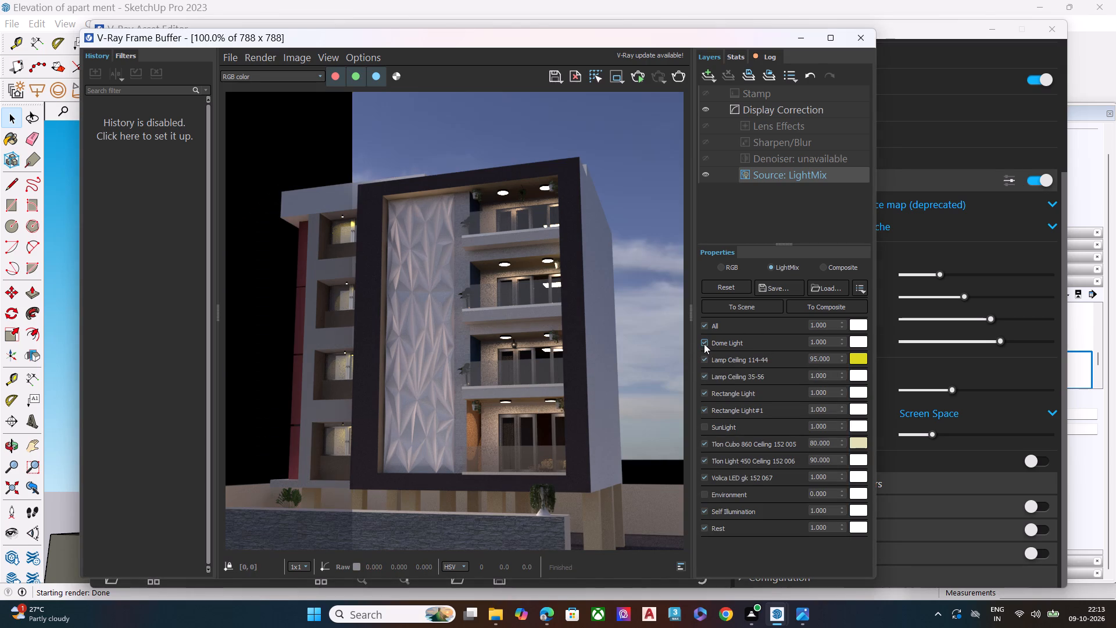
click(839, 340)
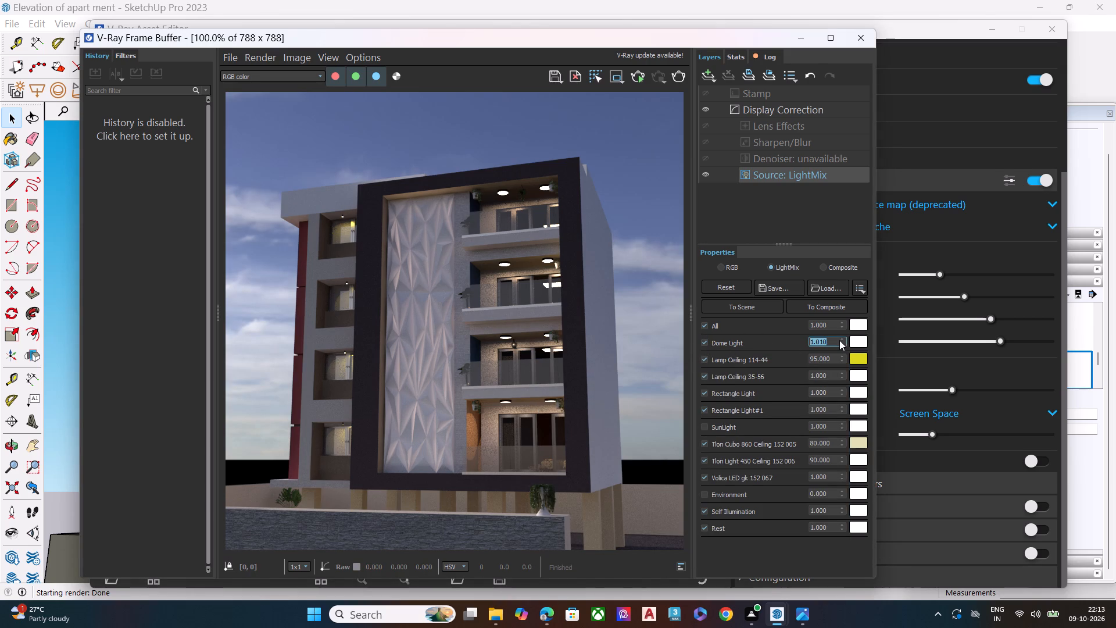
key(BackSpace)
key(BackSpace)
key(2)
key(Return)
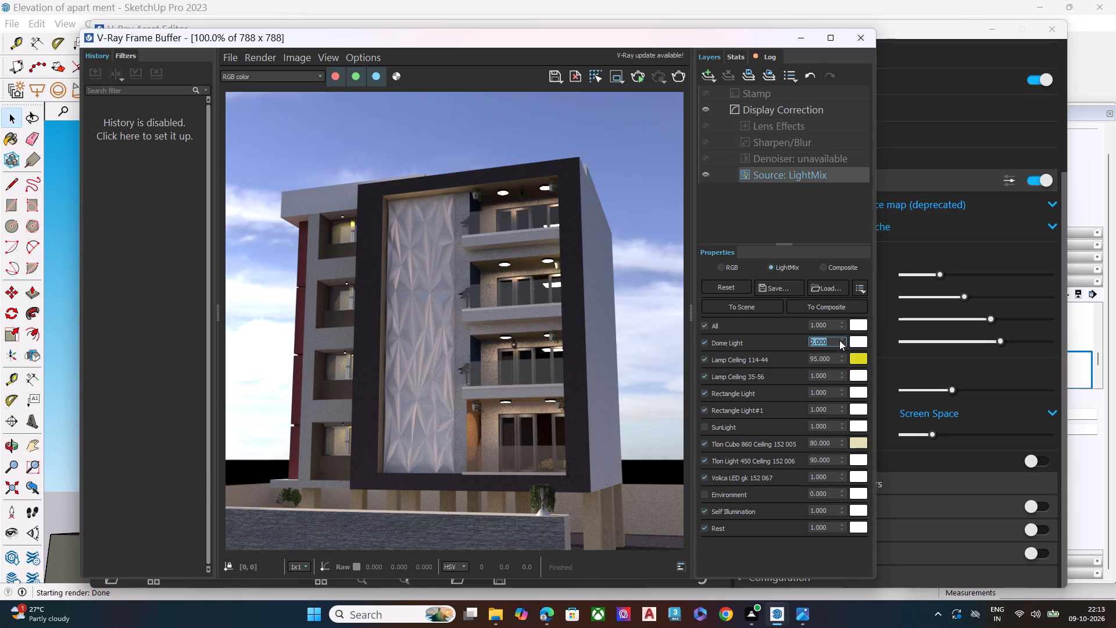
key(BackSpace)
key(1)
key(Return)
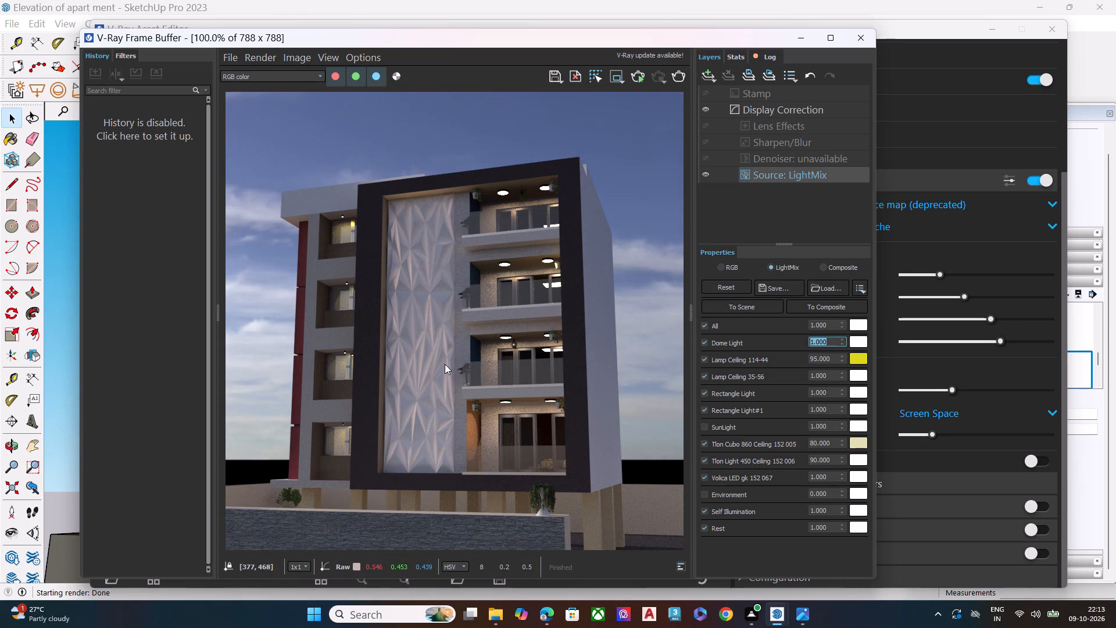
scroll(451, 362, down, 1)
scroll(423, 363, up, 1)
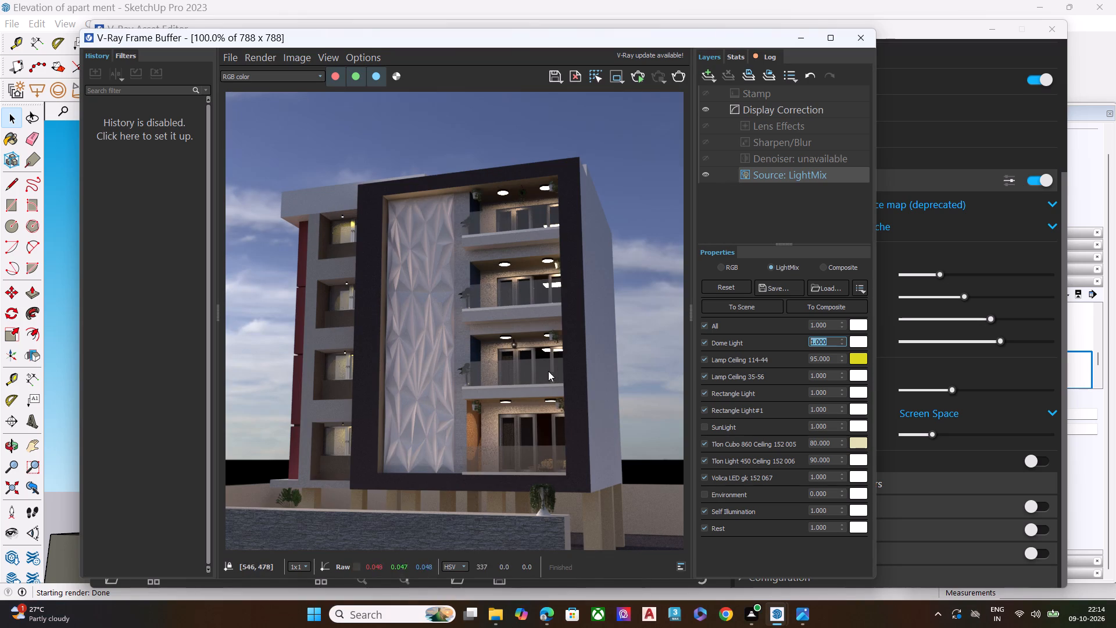
Switch Lamp Ceiling 35-56 off and back on in LightMix to compare its effect.
click(706, 379)
click(706, 379)
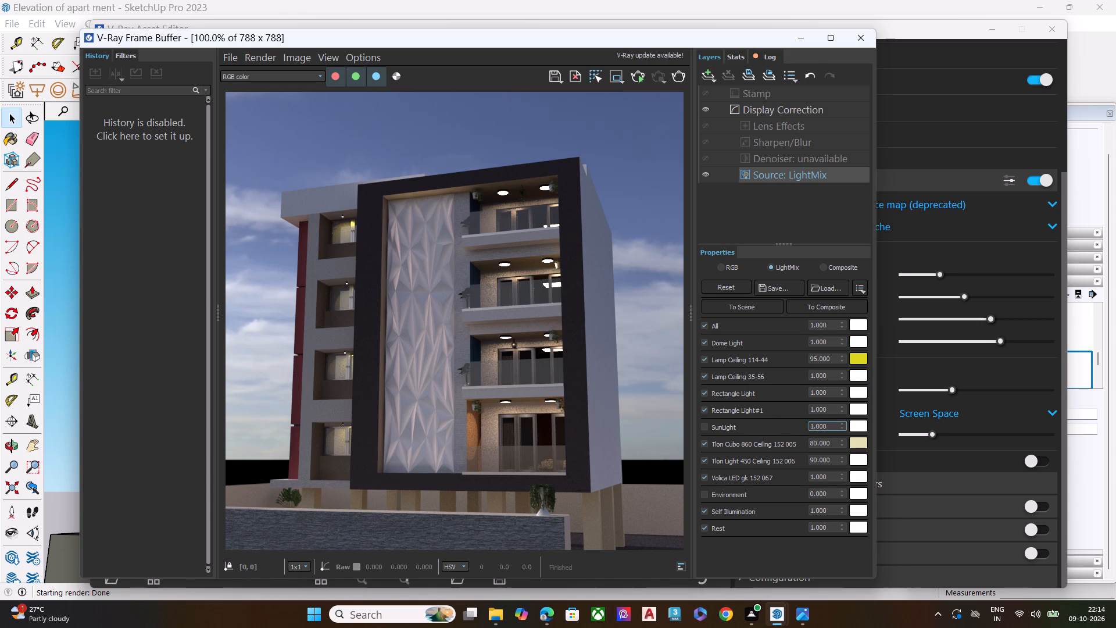
Switch off Tlon Cubo 860 Ceiling 152 005 and Tlon Light 450 Ceiling 152 006 in LightMix.
click(702, 441)
click(704, 444)
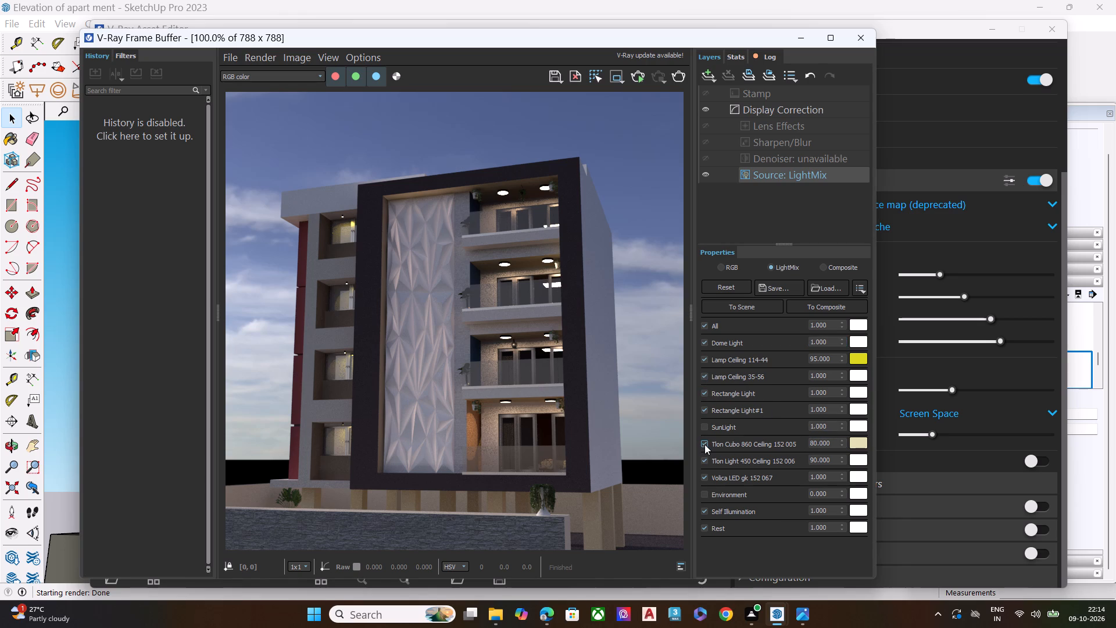
click(704, 444)
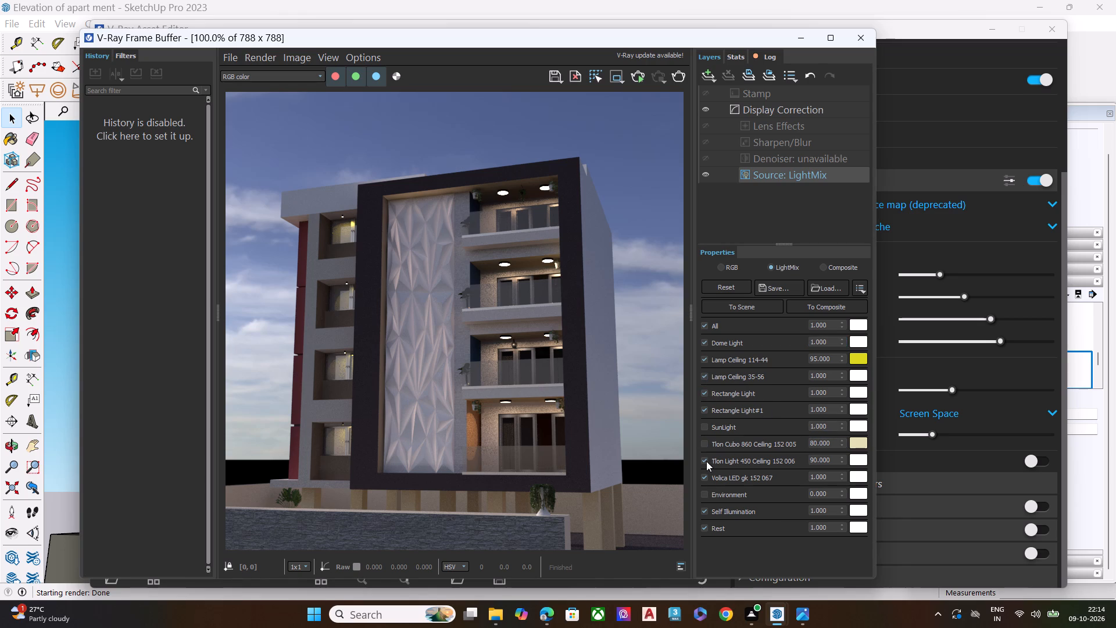
click(706, 461)
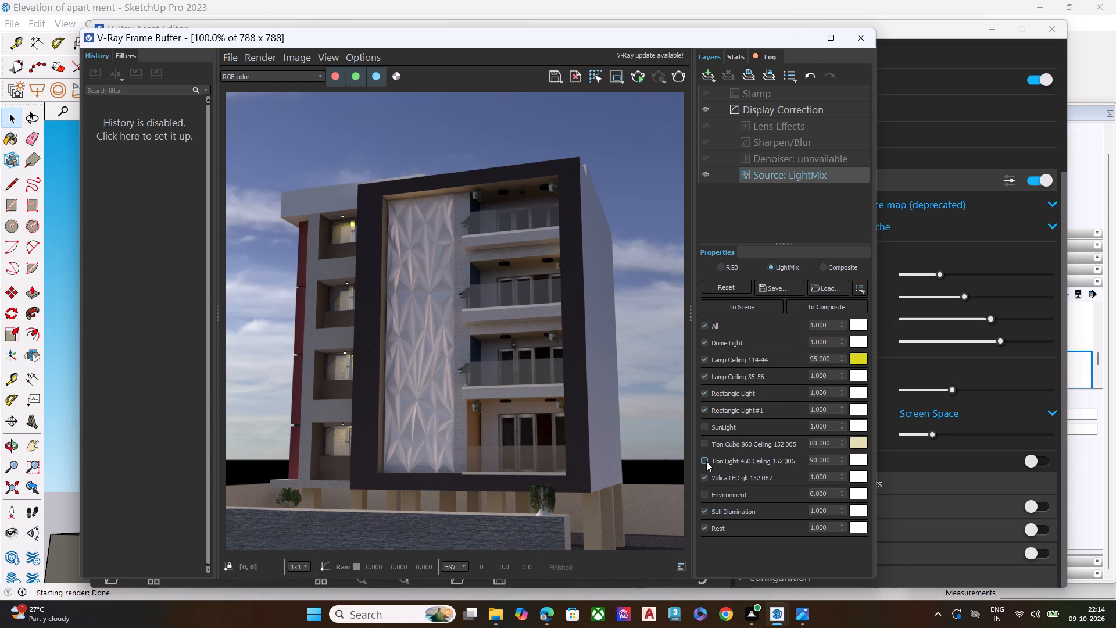
Switch the Volica LED gk 152 067 light off and back on to compare its effect.
click(704, 478)
click(704, 478)
Switch SunLight back on in LightMix.
click(707, 424)
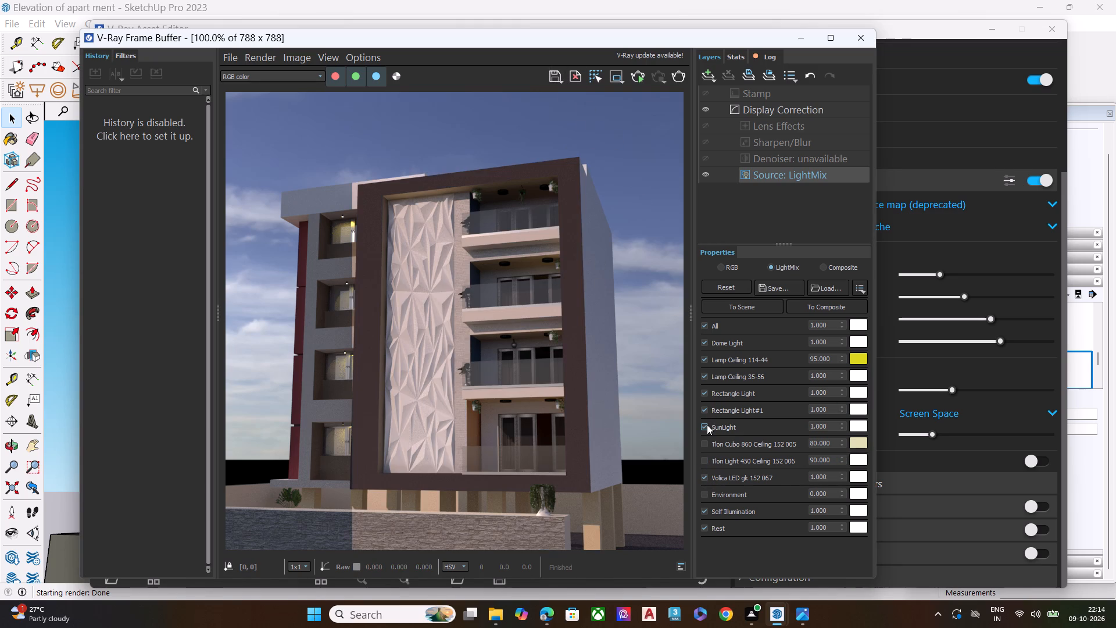
Save the rendered image in Documents as a PNG named Building Elevation scene 1.
click(560, 78)
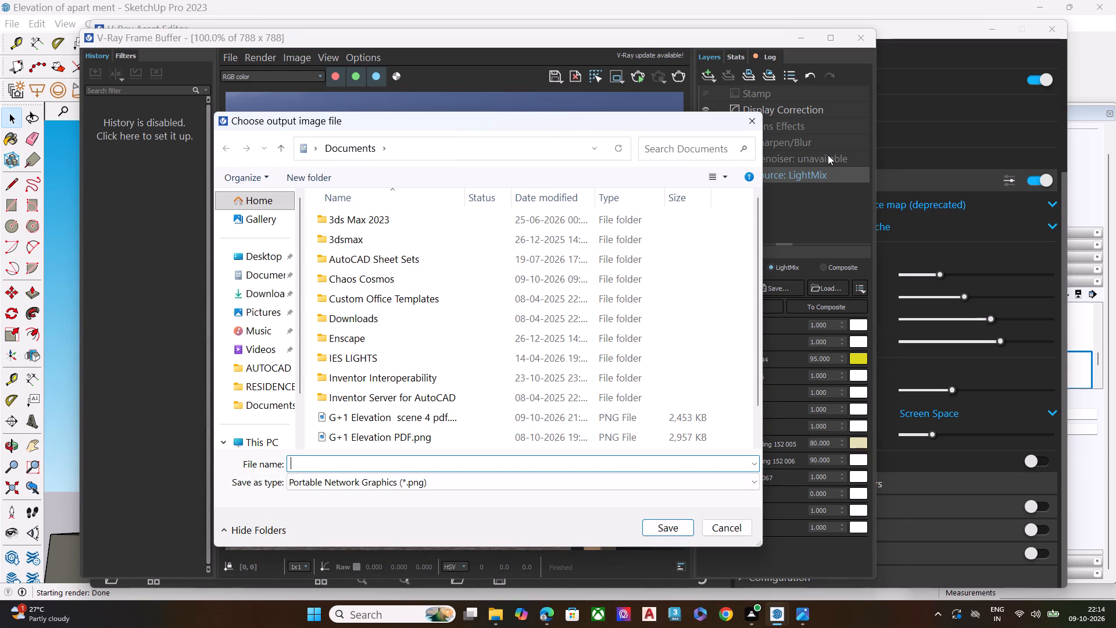
text(BUILDING)
key(space)
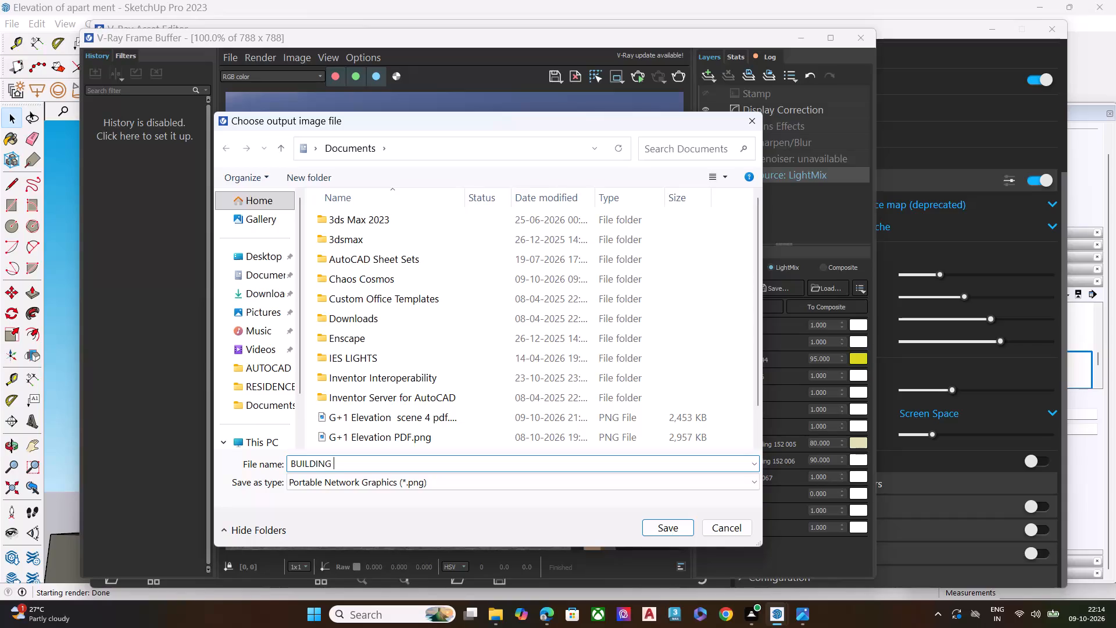
key(BackSpace)
key(BackSpace)
key(BackSpace)
key(BackSpace)
key(BackSpace)
key(BackSpace)
key(BackSpace)
key(BackSpace)
text(uil)
text(ding)
key(space)
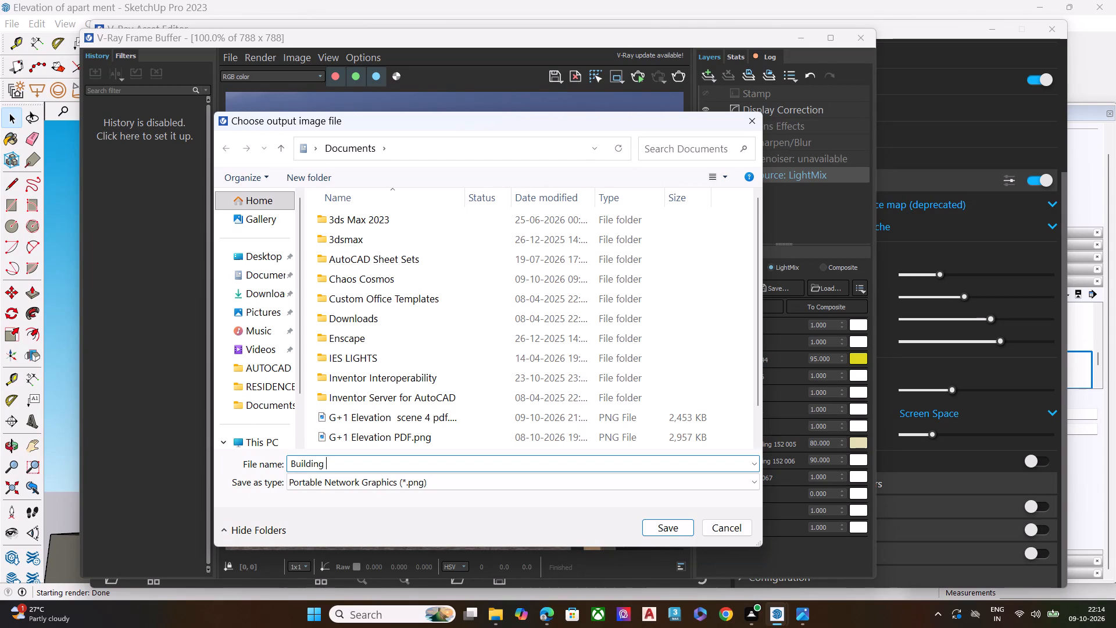
key(e)
text(levation)
key(space)
text(scene 1)
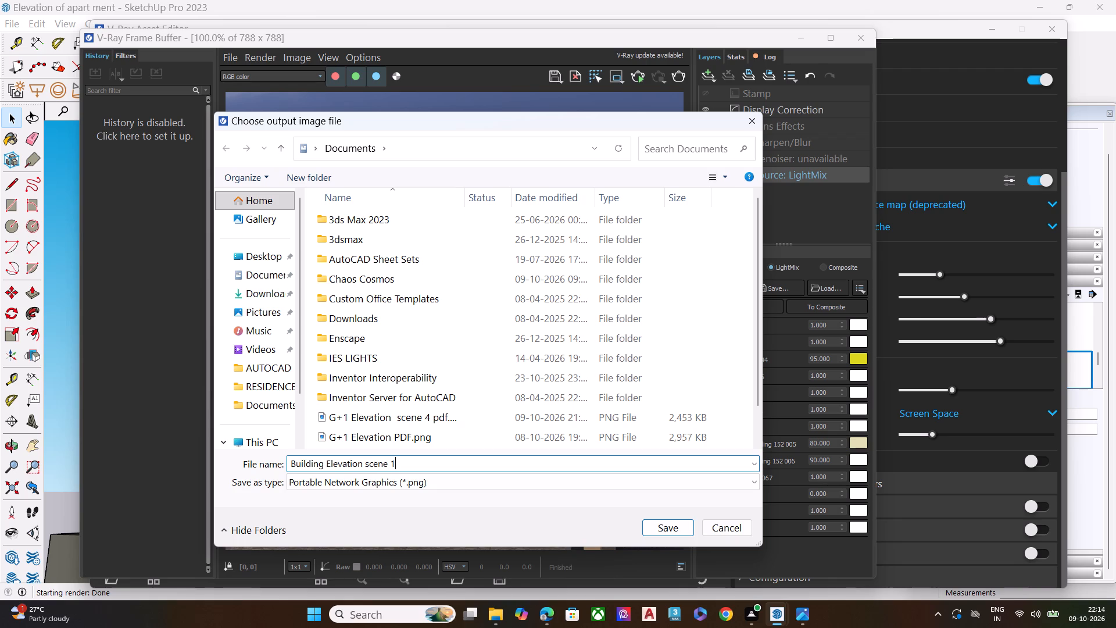
click(663, 524)
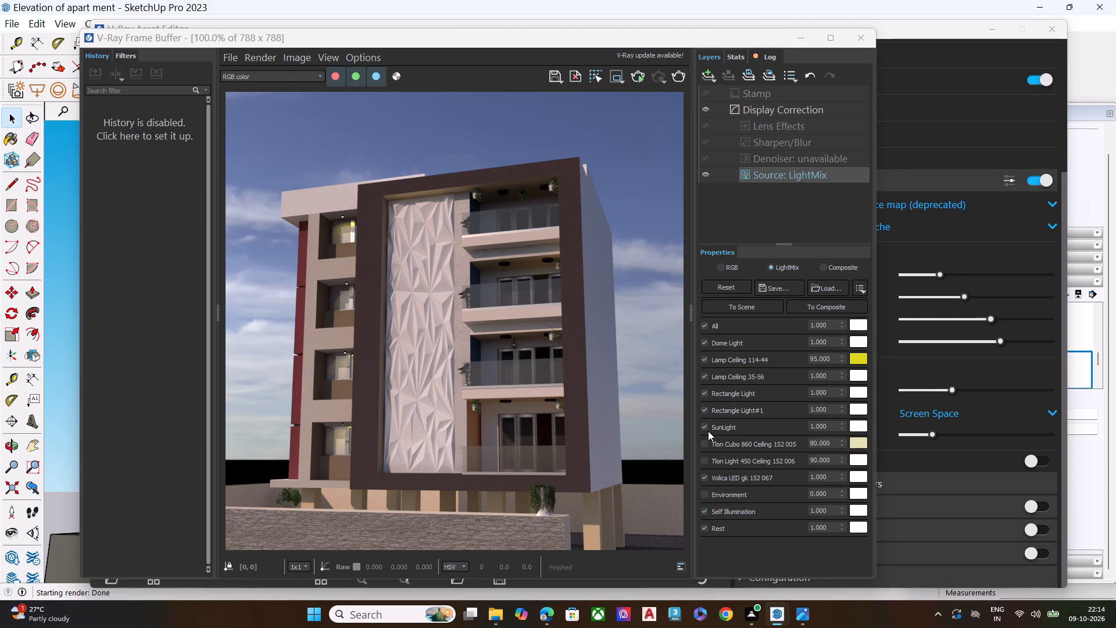
Compare the render with SunLight on and off in LightMix, leaving SunLight switched off.
click(708, 431)
click(705, 430)
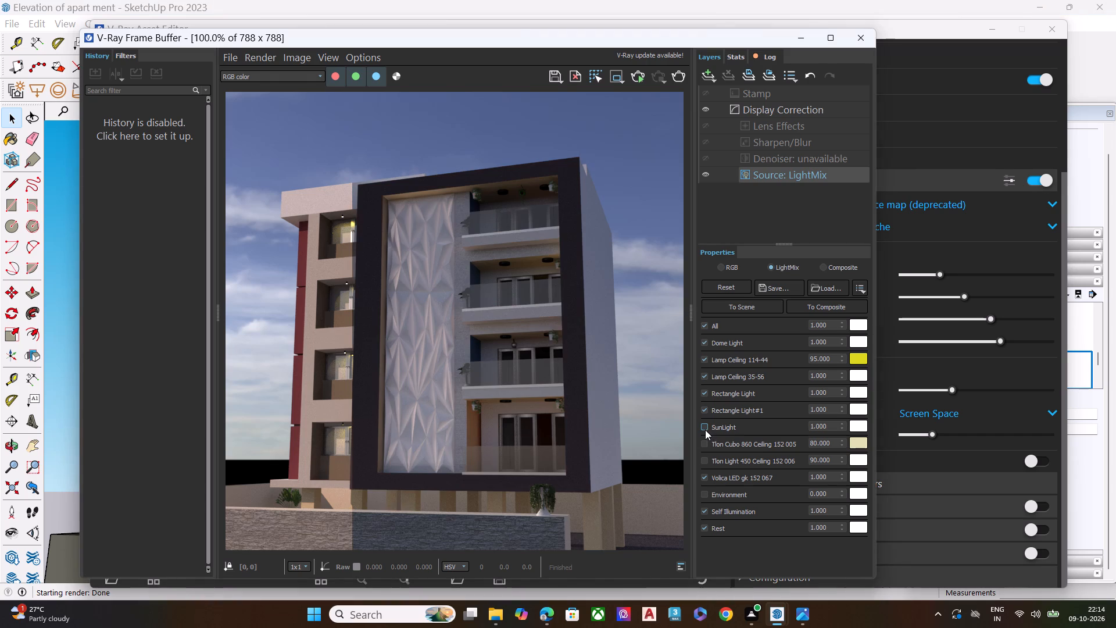
click(701, 423)
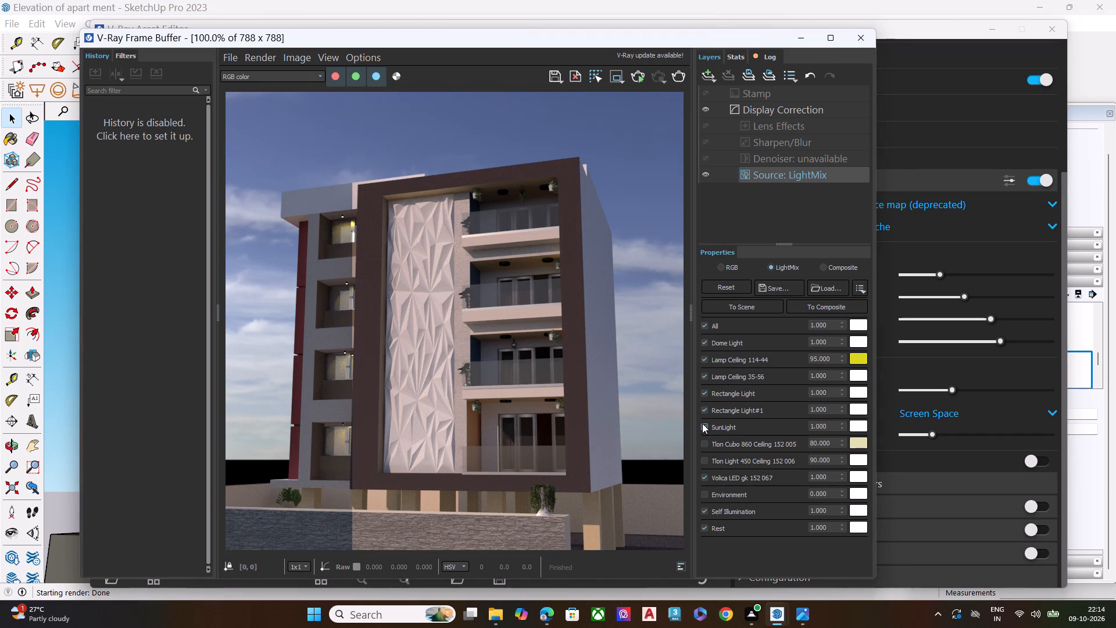
click(705, 429)
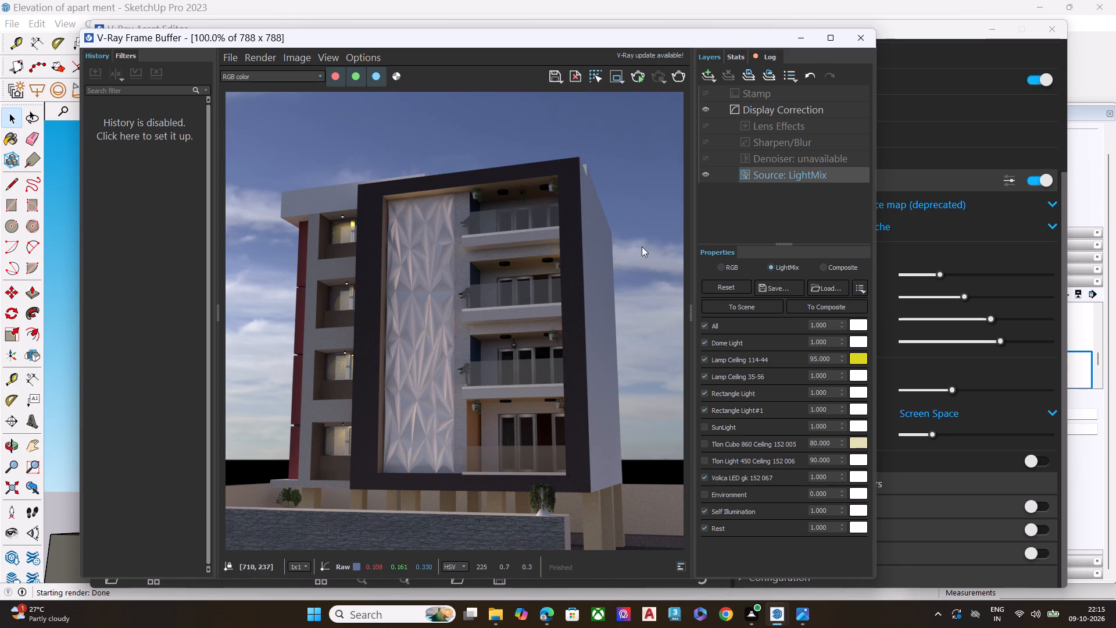
click(706, 426)
click(706, 426)
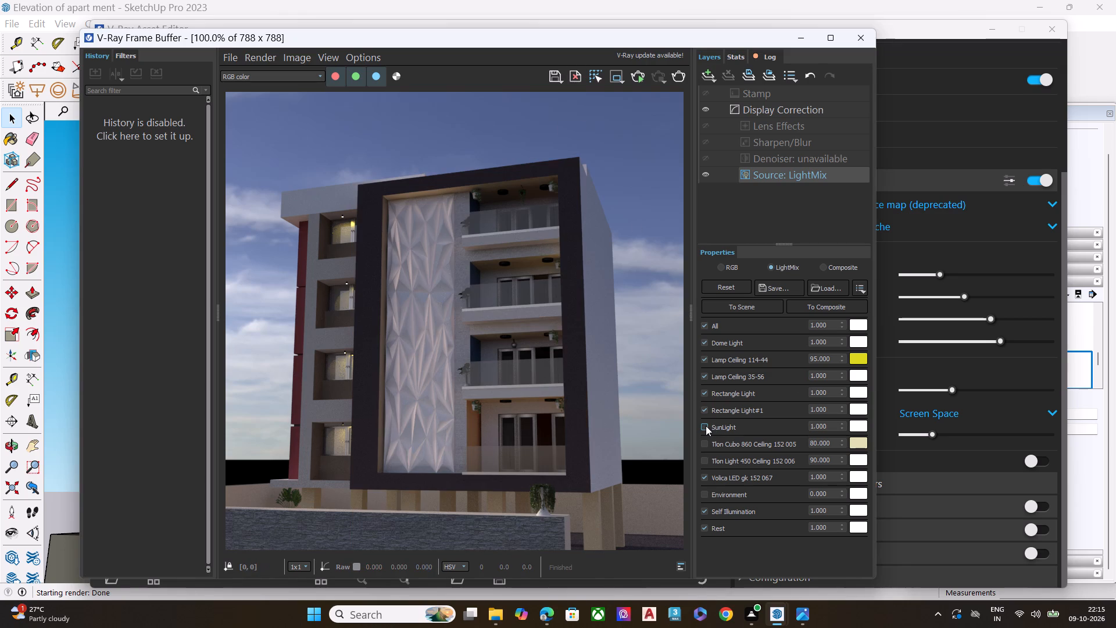
Switch on Tlon Light 450 Ceiling 152 006 and Tlon Cubo 860 Ceiling 152 005 in LightMix.
click(708, 460)
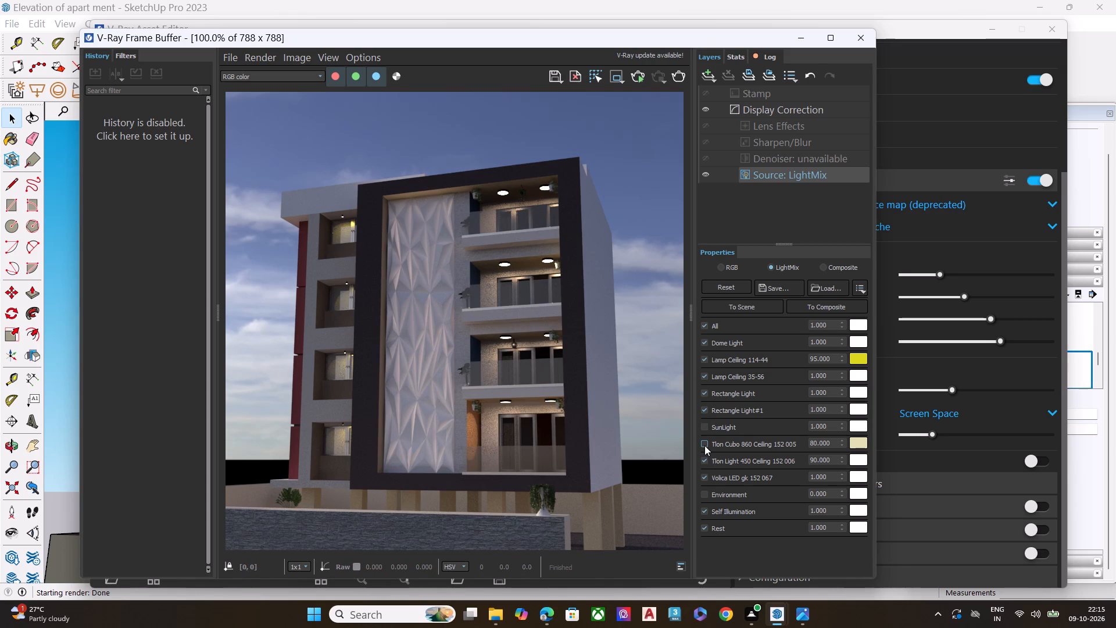
click(704, 445)
click(704, 445)
click(560, 81)
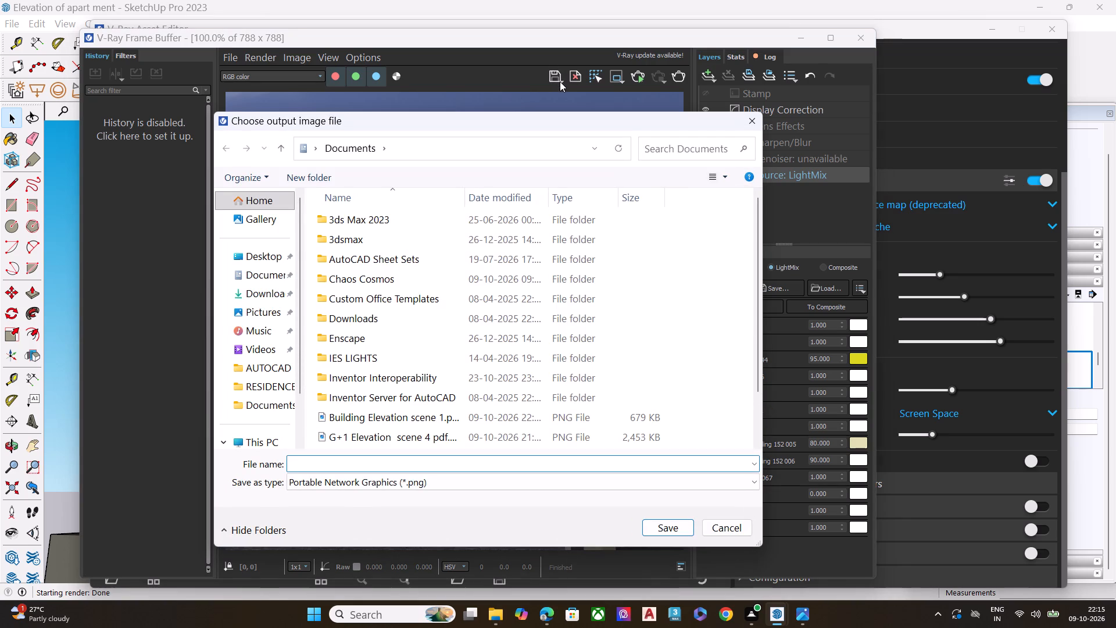
click(753, 122)
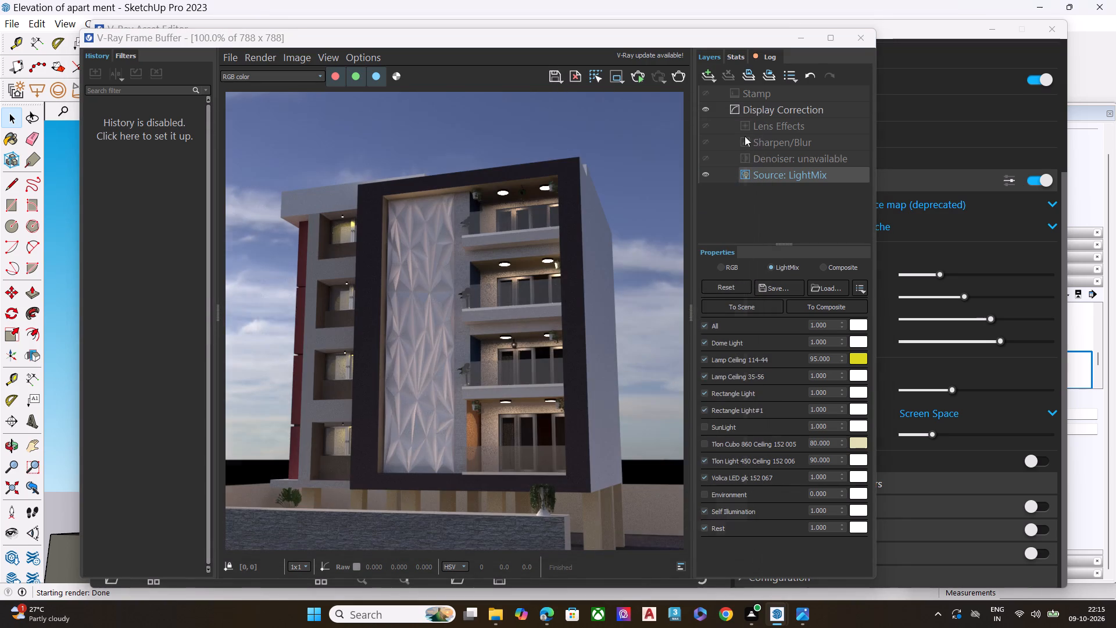
click(702, 447)
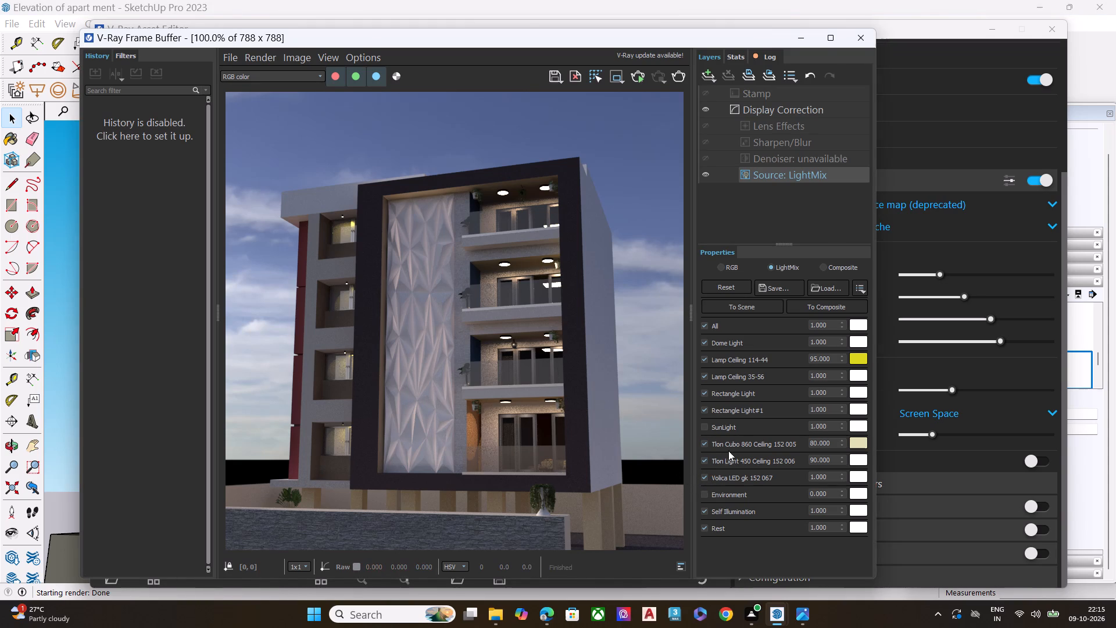
click(705, 447)
click(705, 447)
click(704, 444)
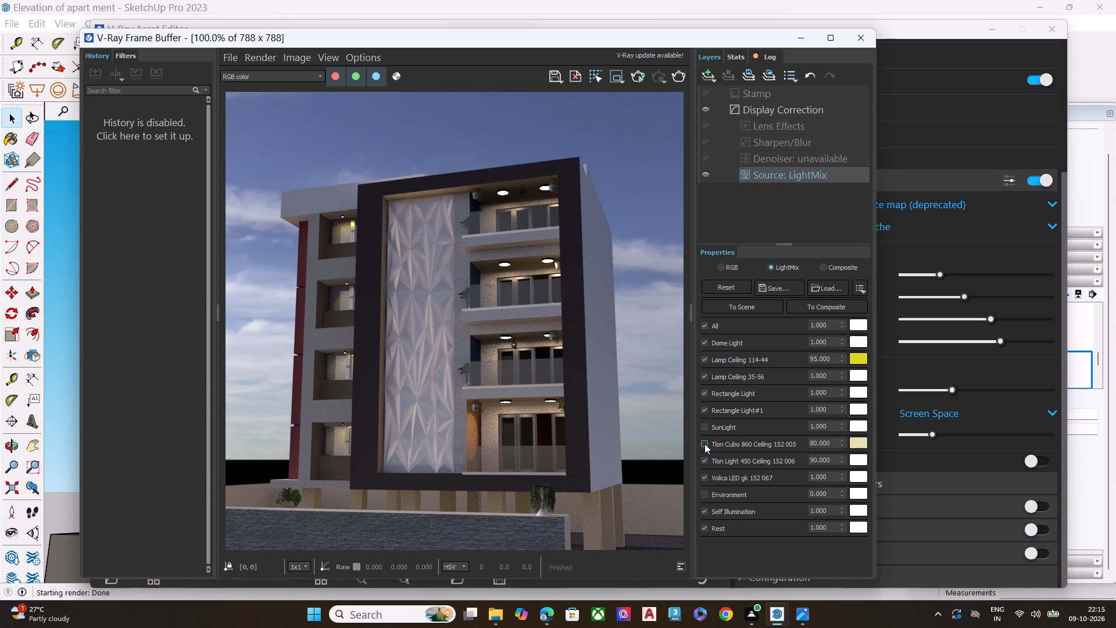
click(704, 444)
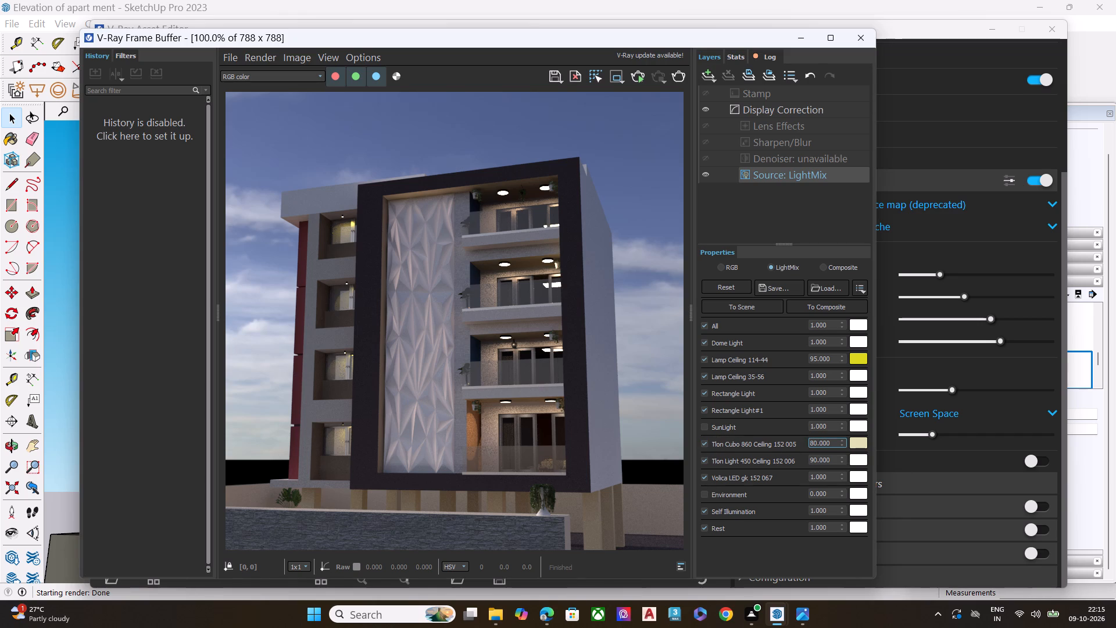
Set the Tlon Cubo 860 Ceiling 152 005 intensity to 95 in LightMix.
click(831, 444)
key(BackSpace)
key(BackSpace)
key(BackSpace)
key(BackSpace)
key(BackSpace)
key(BackSpace)
key(BackSpace)
key(BackSpace)
key(BackSpace)
key(BackSpace)
key(BackSpace)
key(BackSpace)
key(BackSpace)
key(BackSpace)
key(BackSpace)
key(BackSpace)
key(BackSpace)
key(BackSpace)
key(9)
key(5)
key(Return)
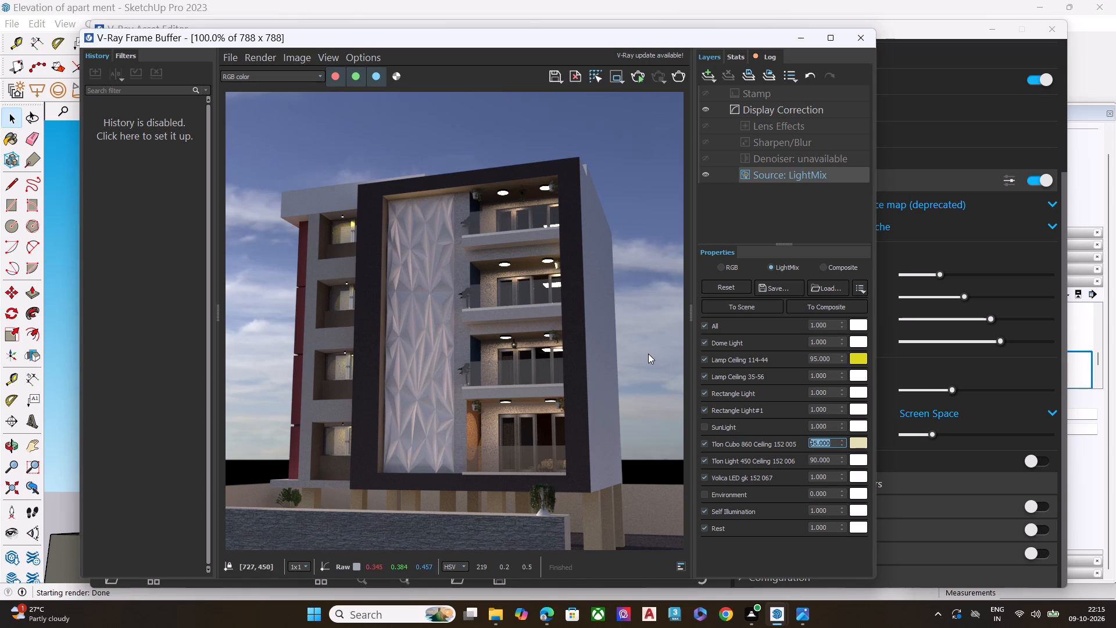
click(648, 354)
Save the relit render in Documents as a PNG named Building Elevation scene 2.
scroll(515, 326, up, 2)
scroll(557, 341, down, 2)
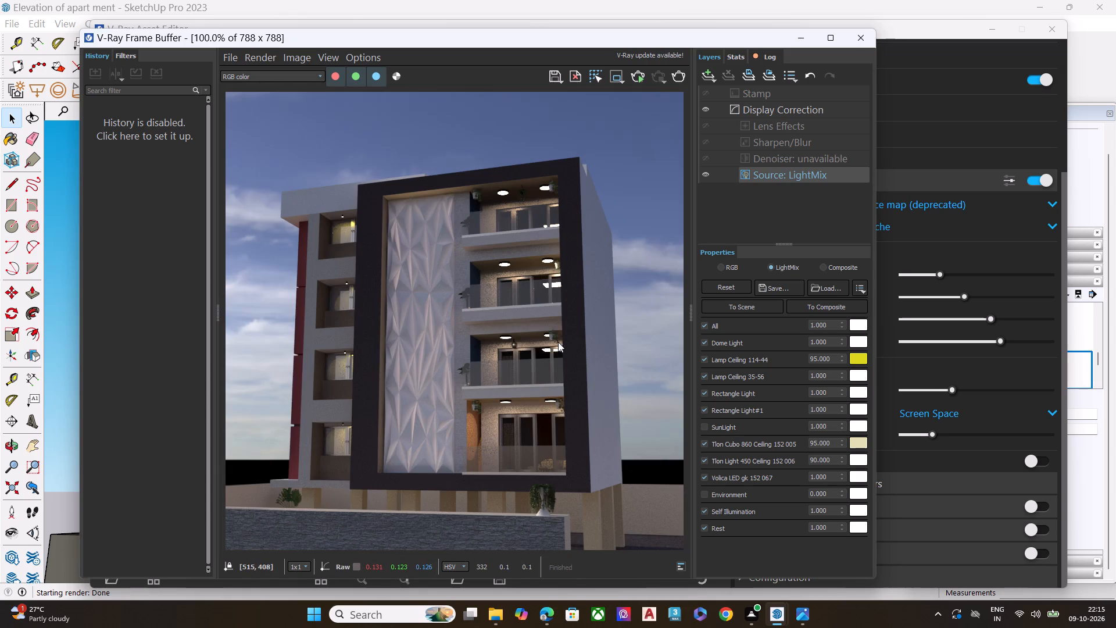
scroll(492, 304, up, 3)
scroll(490, 302, down, 4)
scroll(402, 313, up, 1)
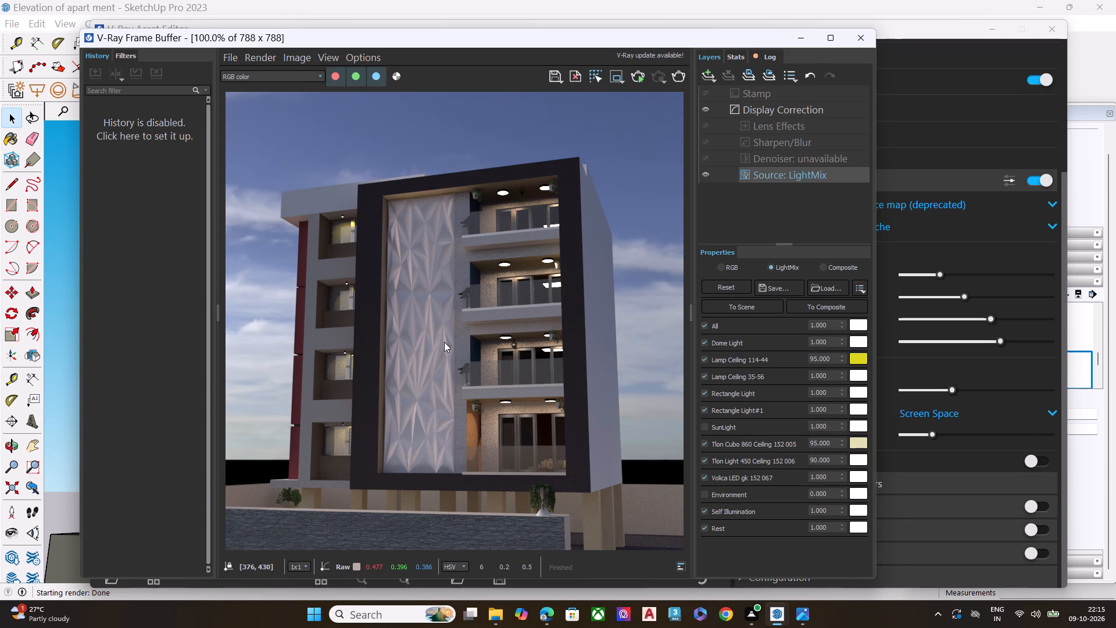
click(555, 72)
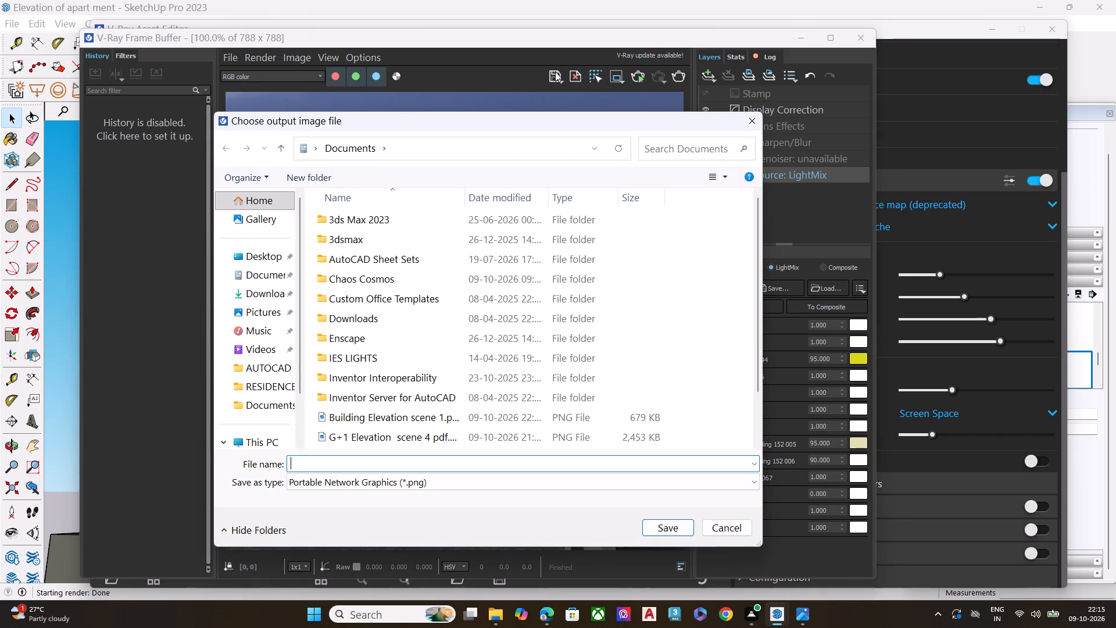
text(buidling)
key(BackSpace)
key(BackSpace)
key(BackSpace)
key(BackSpace)
key(BackSpace)
key(BackSpace)
key(BackSpace)
key(BackSpace)
key(BackSpace)
key(BackSpace)
key(BackSpace)
key(BackSpace)
text(Building)
key(space)
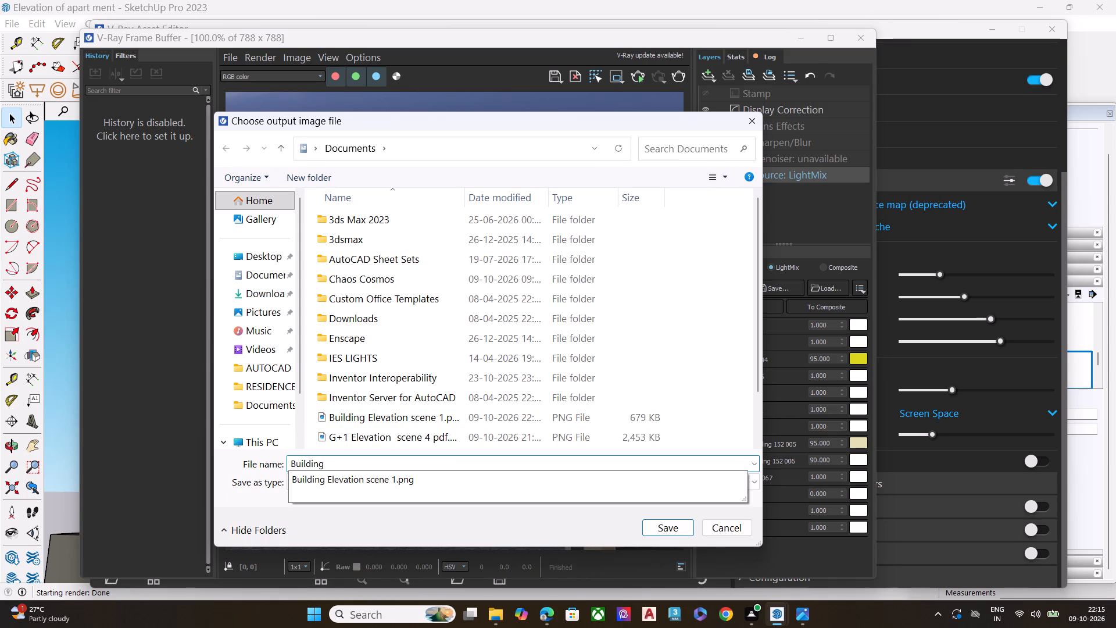
text(Elevatio)
text(n)
key(space)
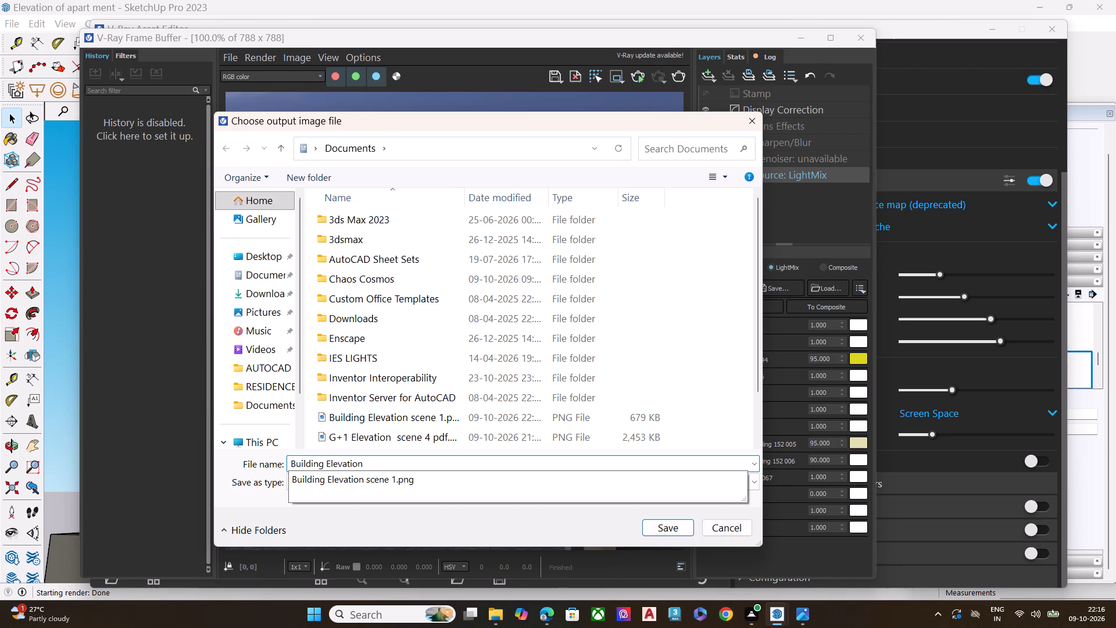
text(scene)
key(space)
key(2)
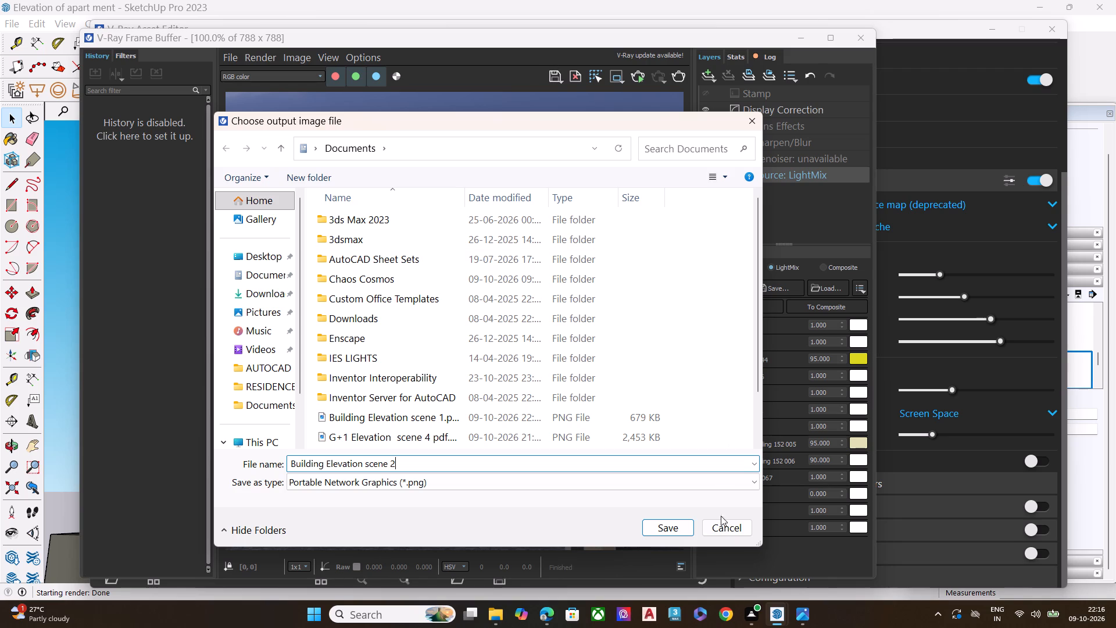
click(657, 519)
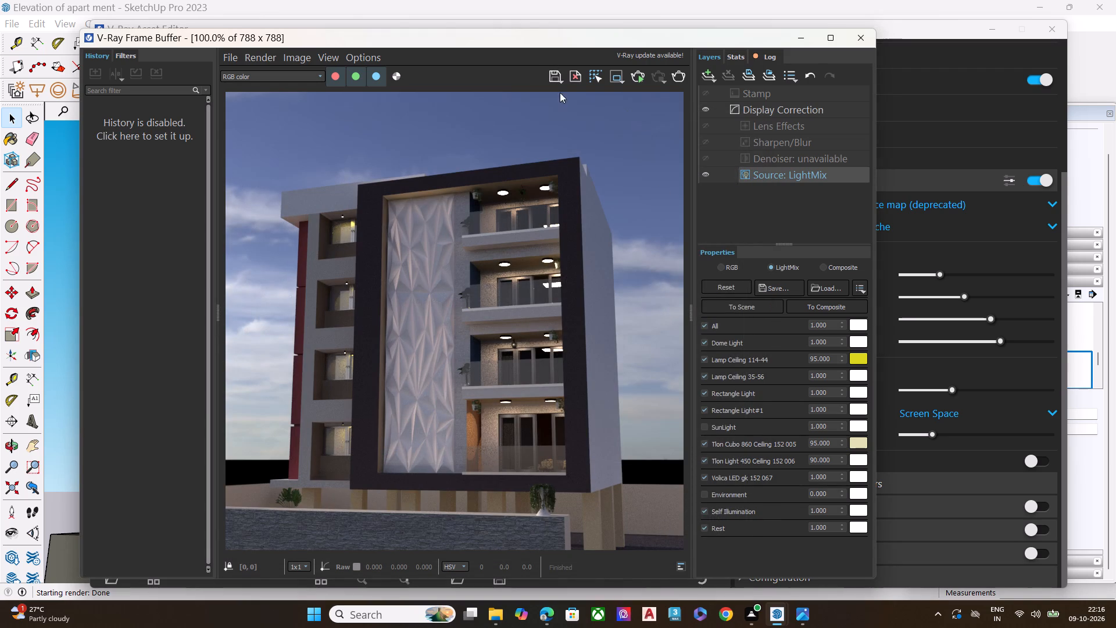
Close the V-Ray Frame Buffer and minimise the V-Ray Asset Editor to return to the model.
click(858, 42)
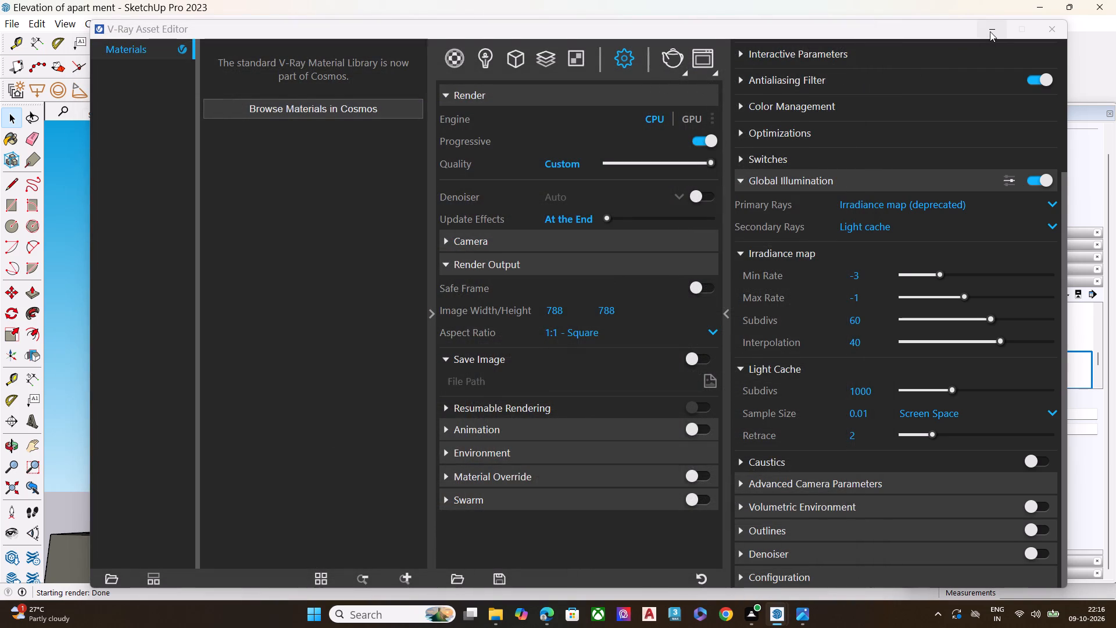
click(990, 30)
Save a new scene showing the building's corner, with the red vertical panels between the two dark-framed balcony facades.
scroll(571, 337, down, 4)
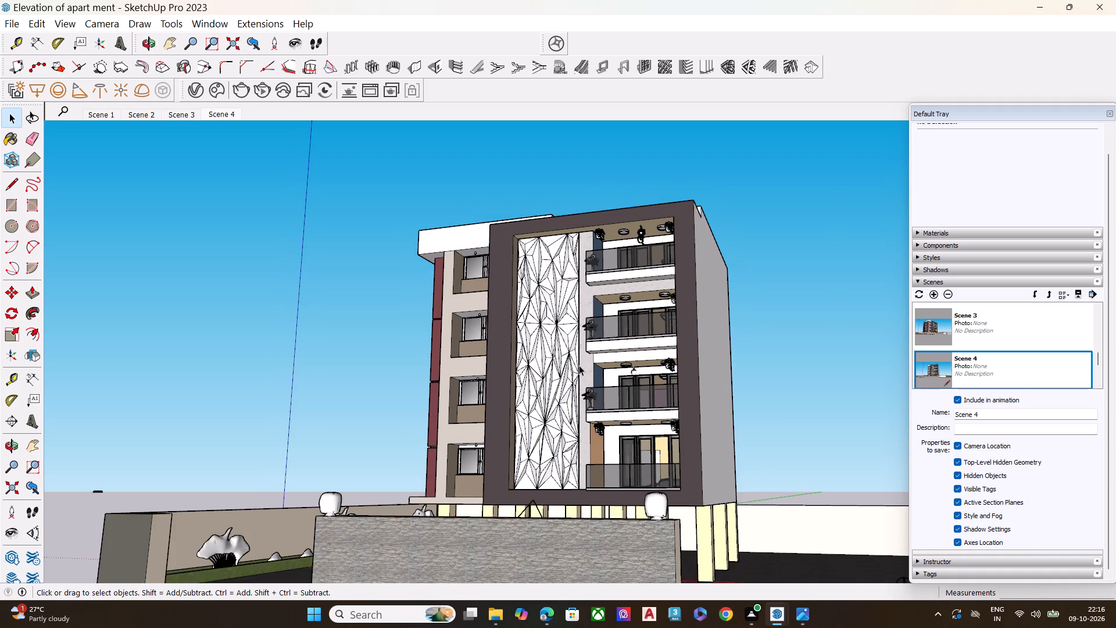
middle_drag(567, 383, 756, 430)
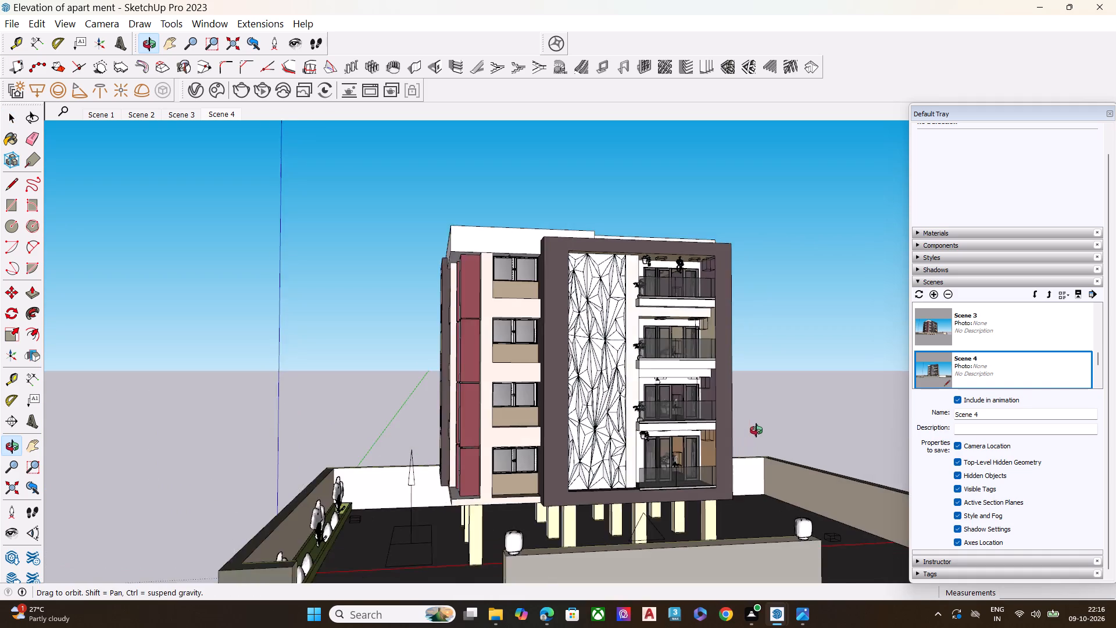
middle_drag(756, 430, 982, 418)
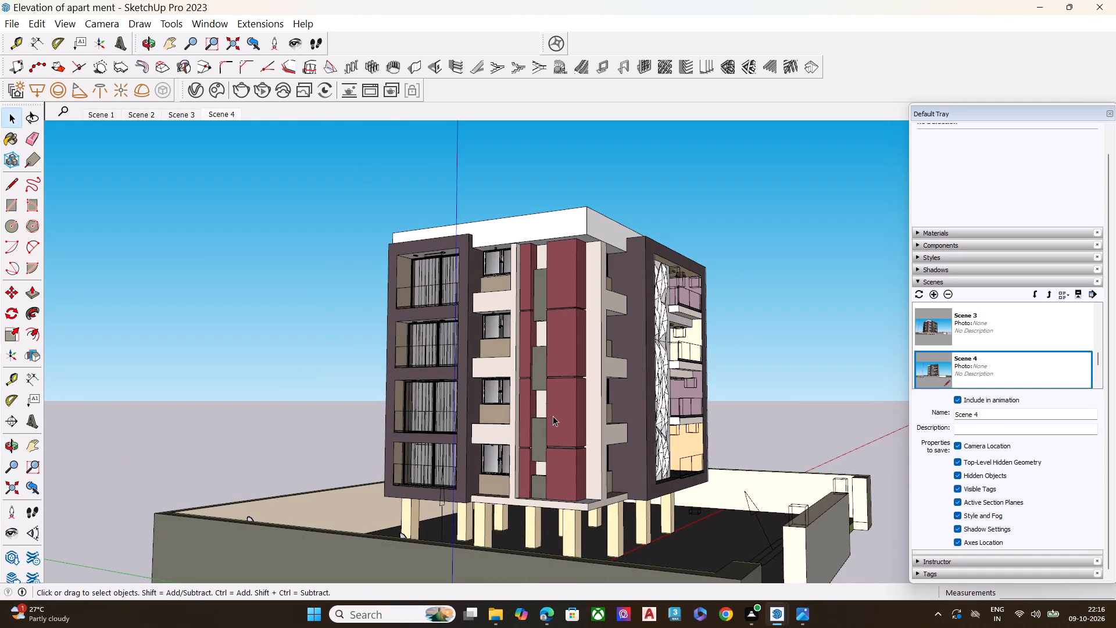
middle_drag(553, 416, 462, 398)
scroll(538, 401, up, 1)
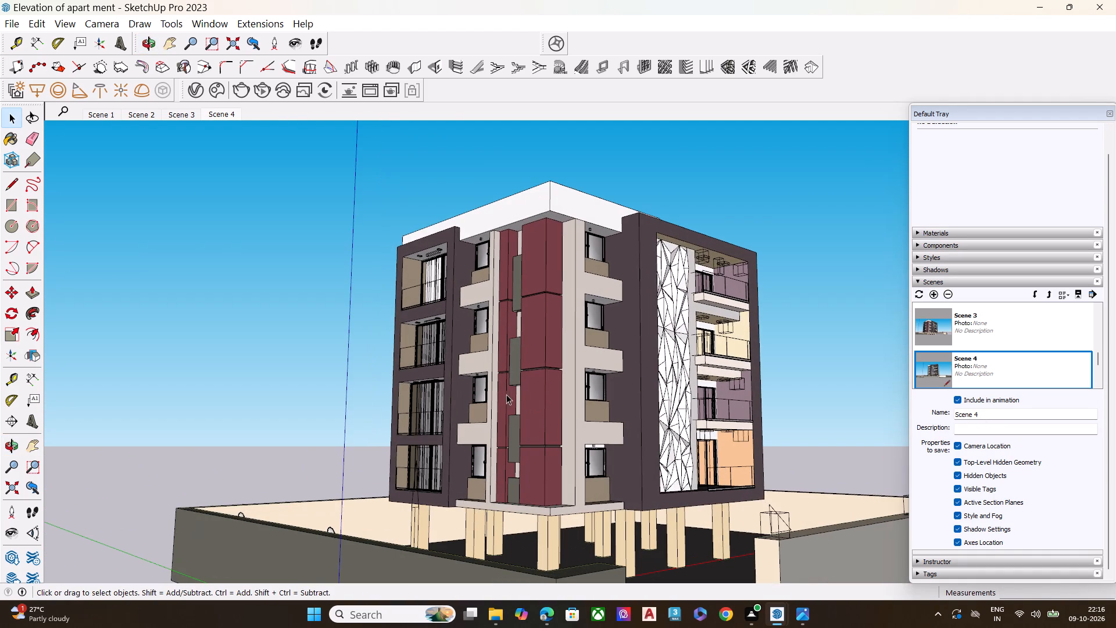
scroll(500, 382, up, 2)
middle_drag(568, 397, 553, 397)
click(842, 294)
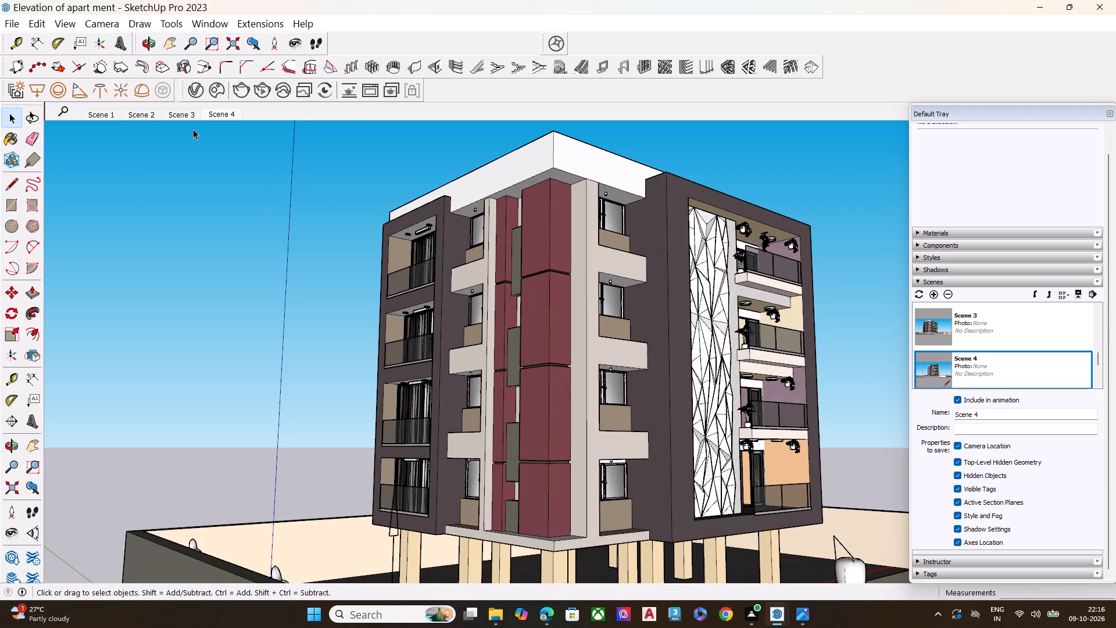
click(935, 294)
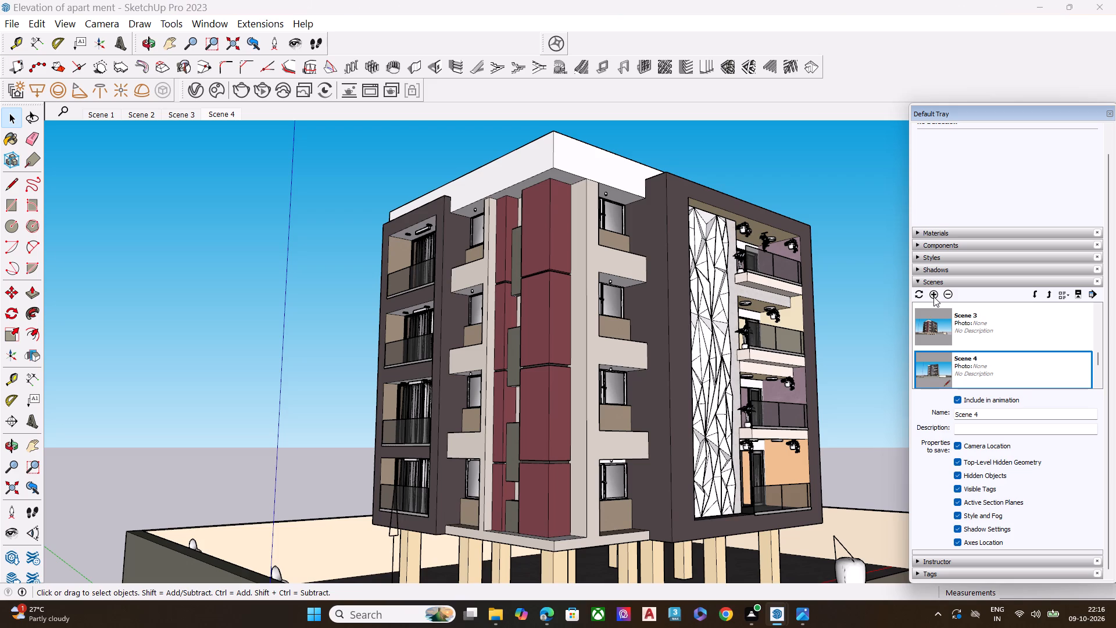
click(934, 296)
scroll(1012, 356, down, 10)
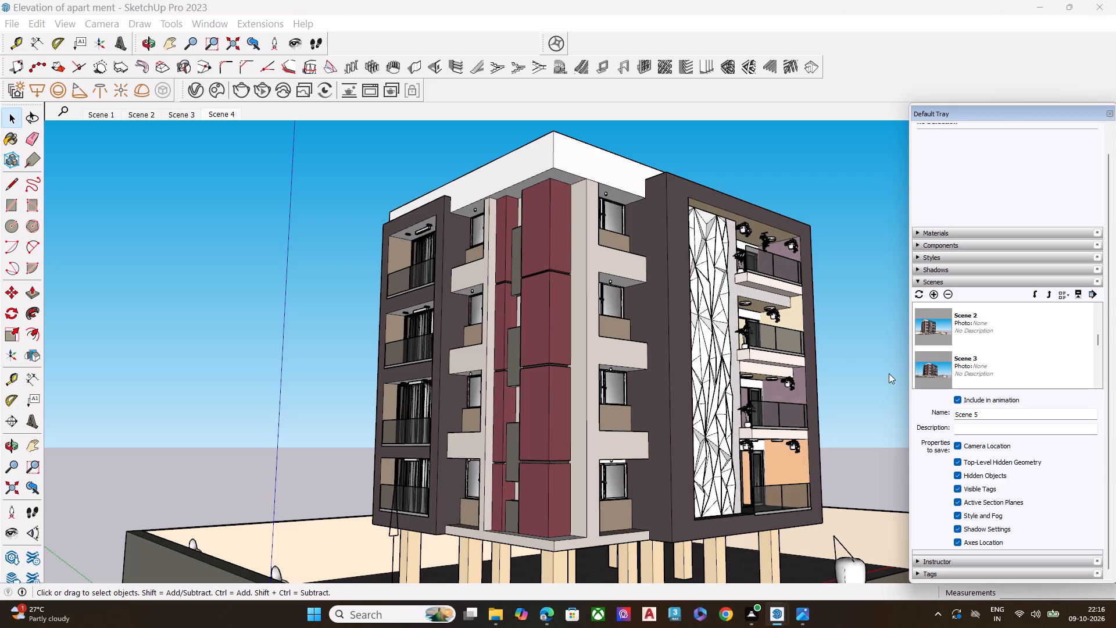
scroll(889, 373, down, 4)
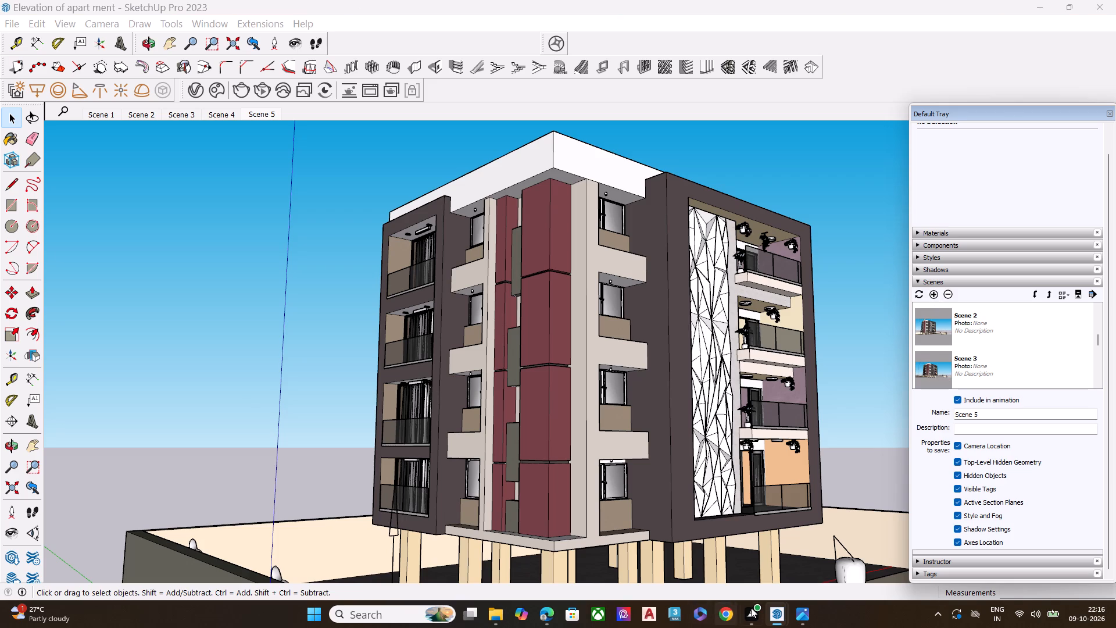
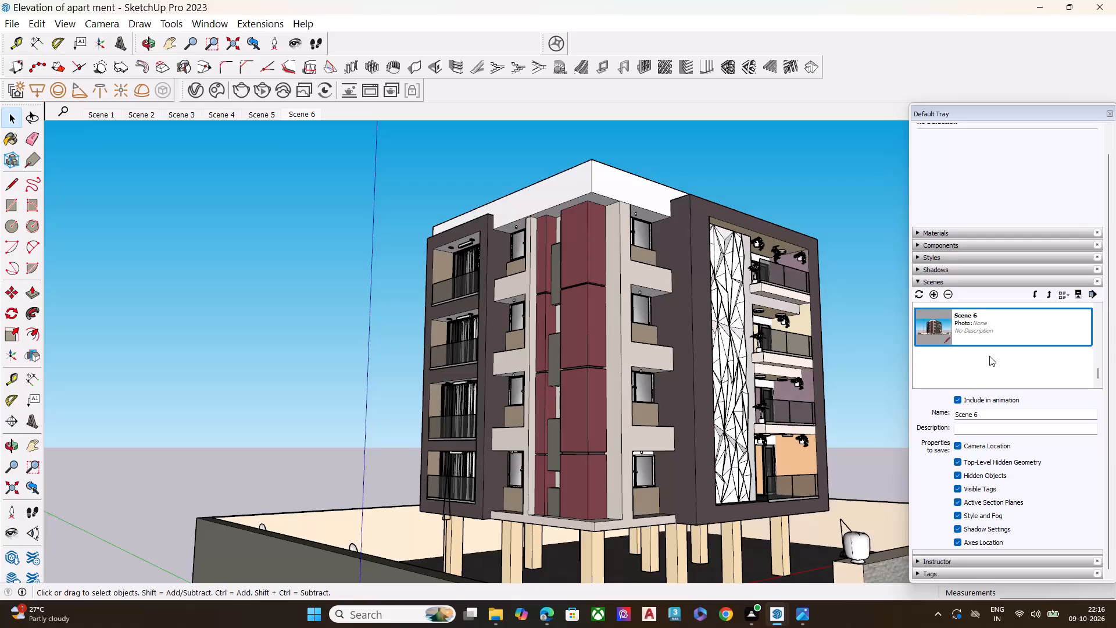
Compare Scene 5 with Scene 6, keep the closer Scene 5 view active and delete Scene 6.
scroll(969, 334, up, 1)
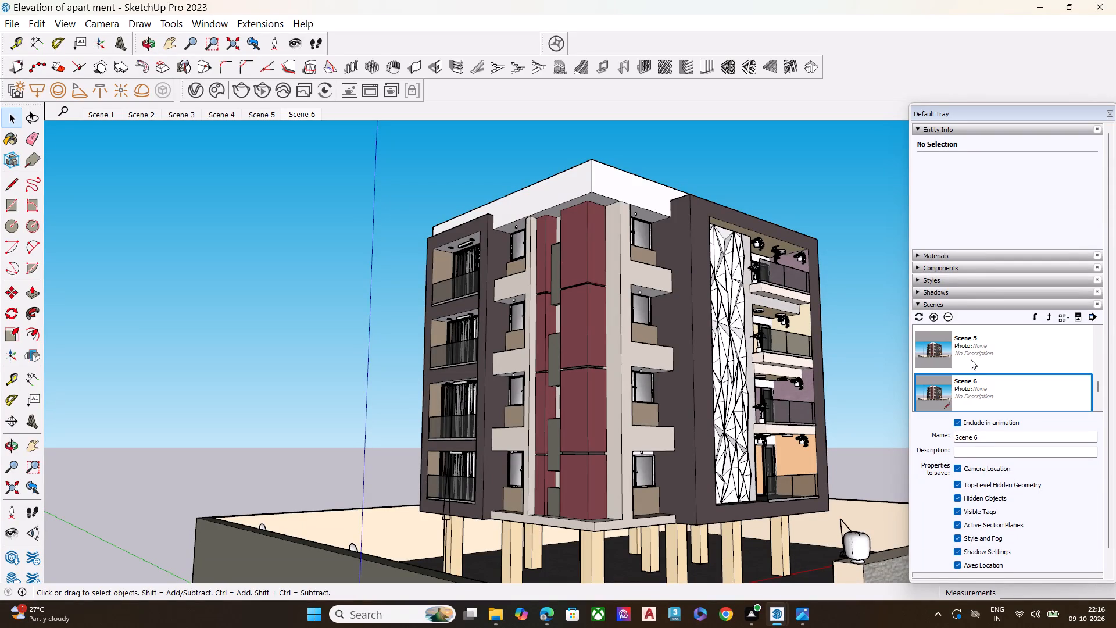
click(953, 348)
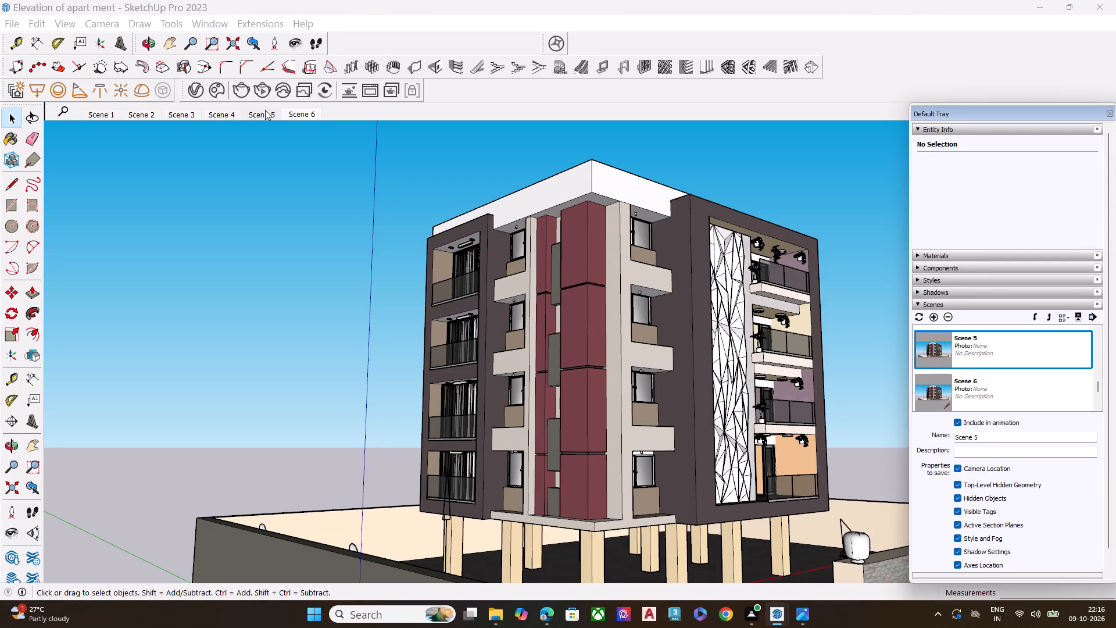
click(266, 113)
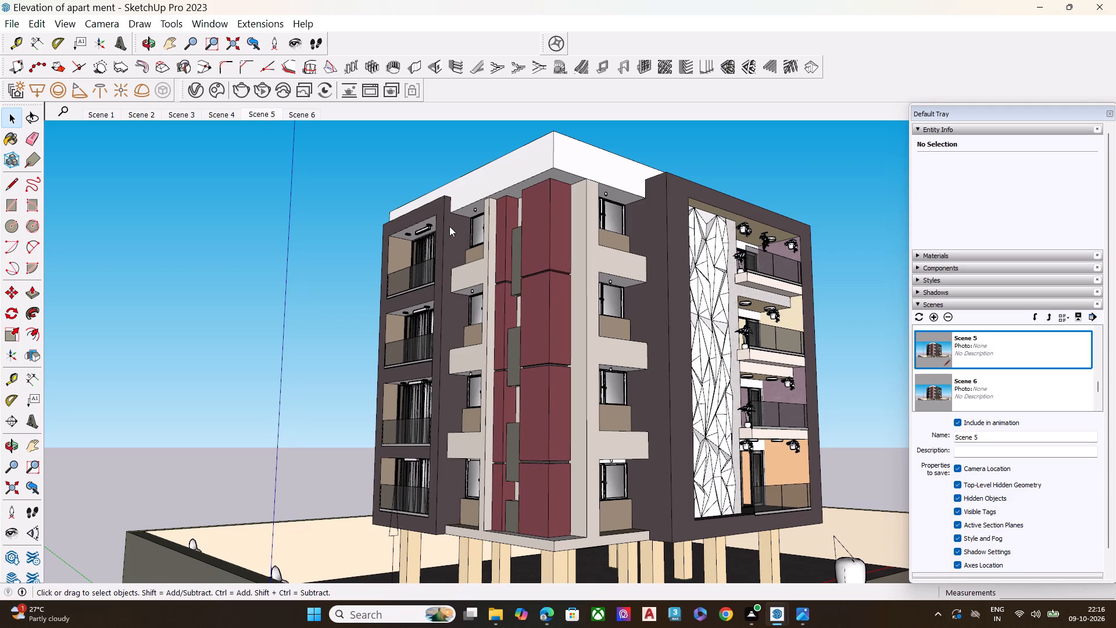
click(926, 396)
click(948, 318)
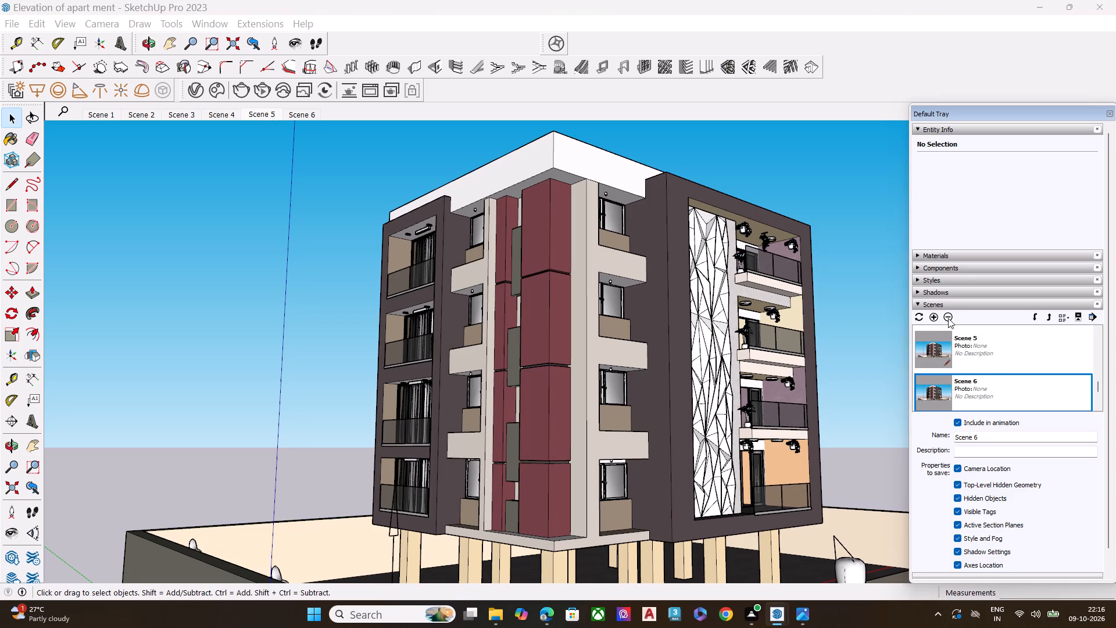
click(990, 387)
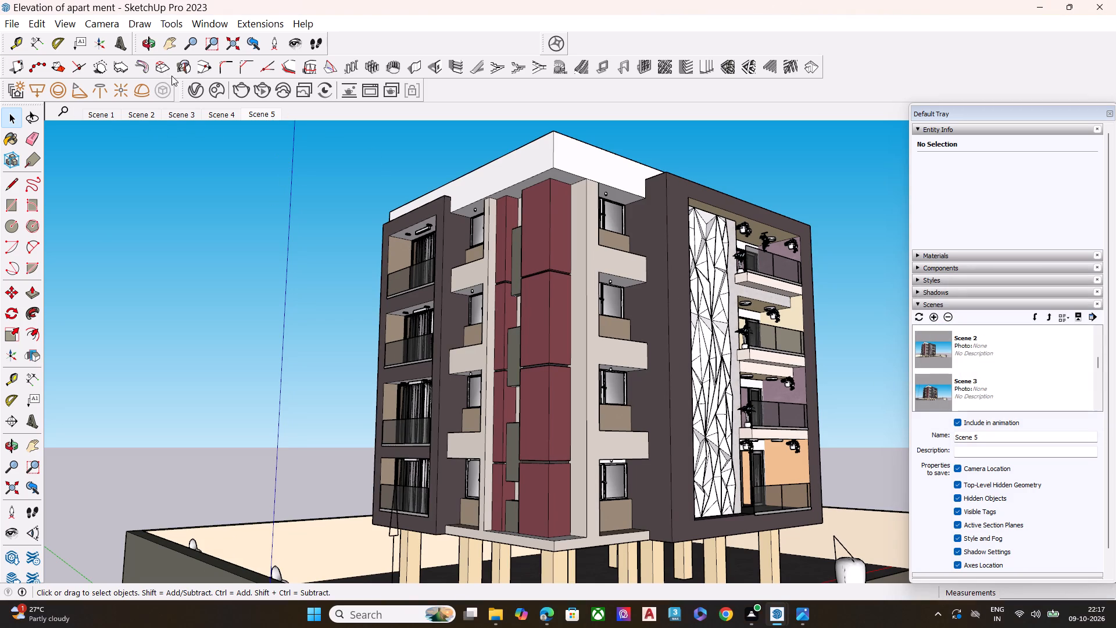
Start a V-Ray render of the Scene 5 corner view.
click(239, 89)
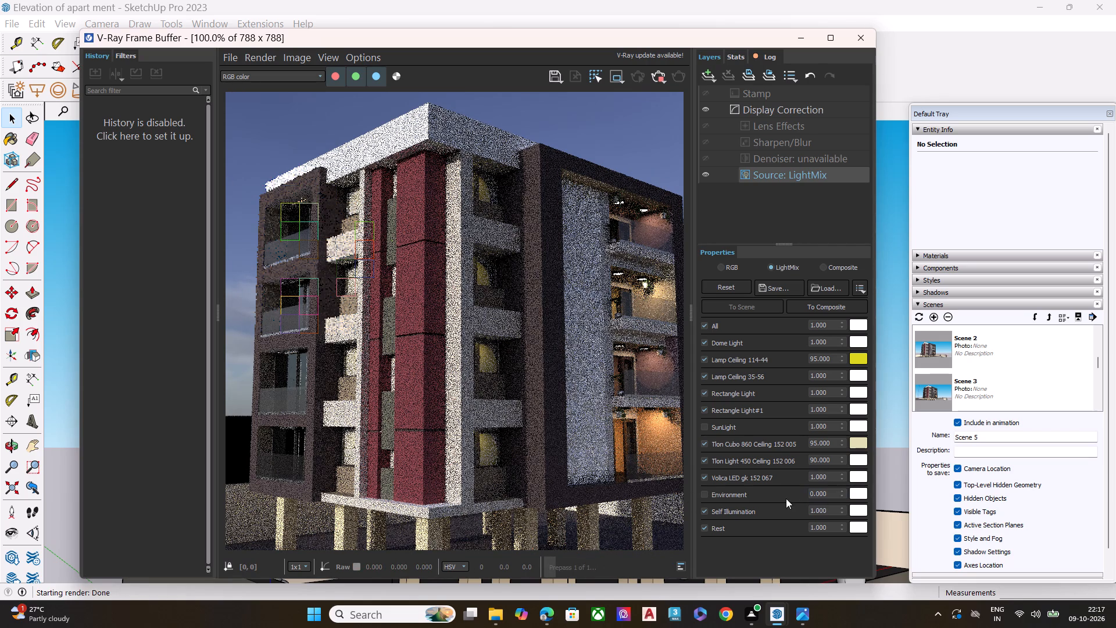
Switch off the Volica LED gk 152 067 light in LightMix and inspect the effect on the building render.
click(707, 478)
click(707, 478)
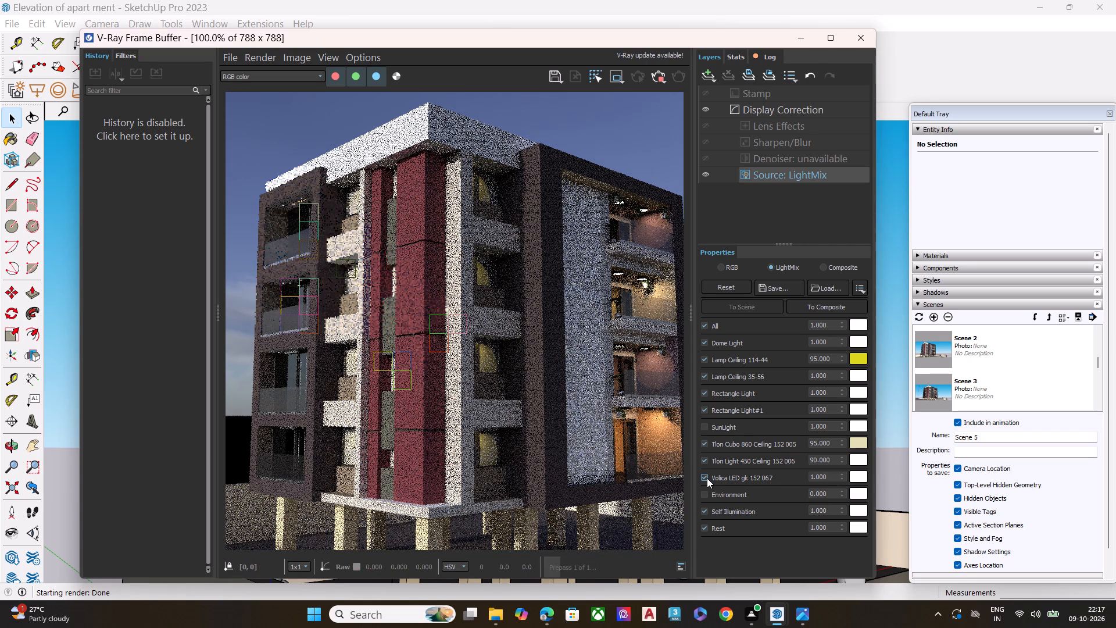
click(705, 483)
click(705, 477)
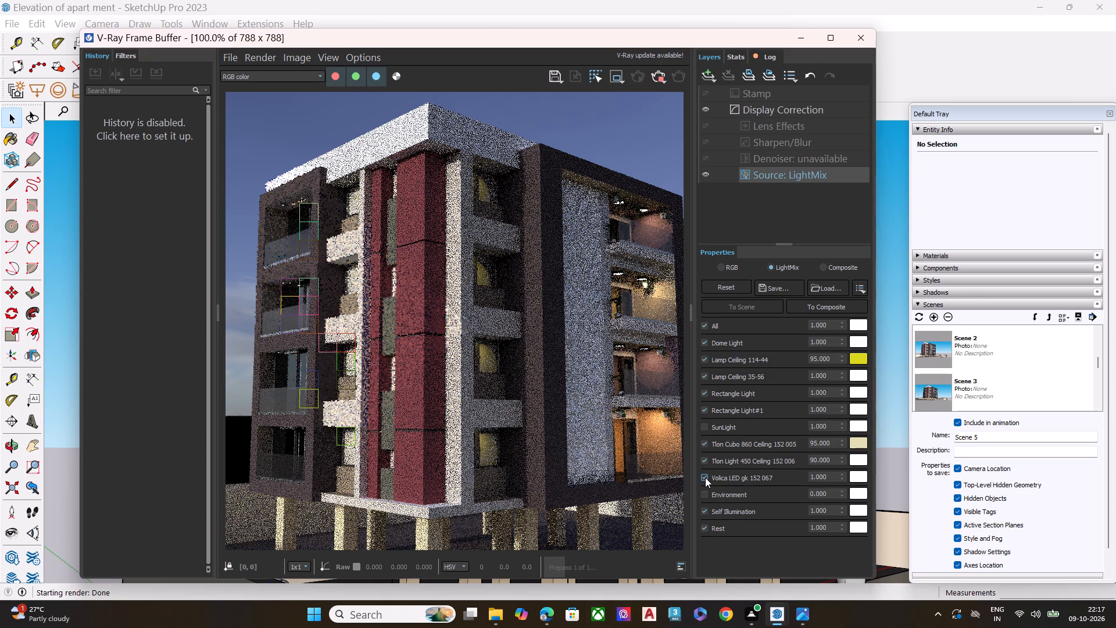
scroll(509, 402, down, 1)
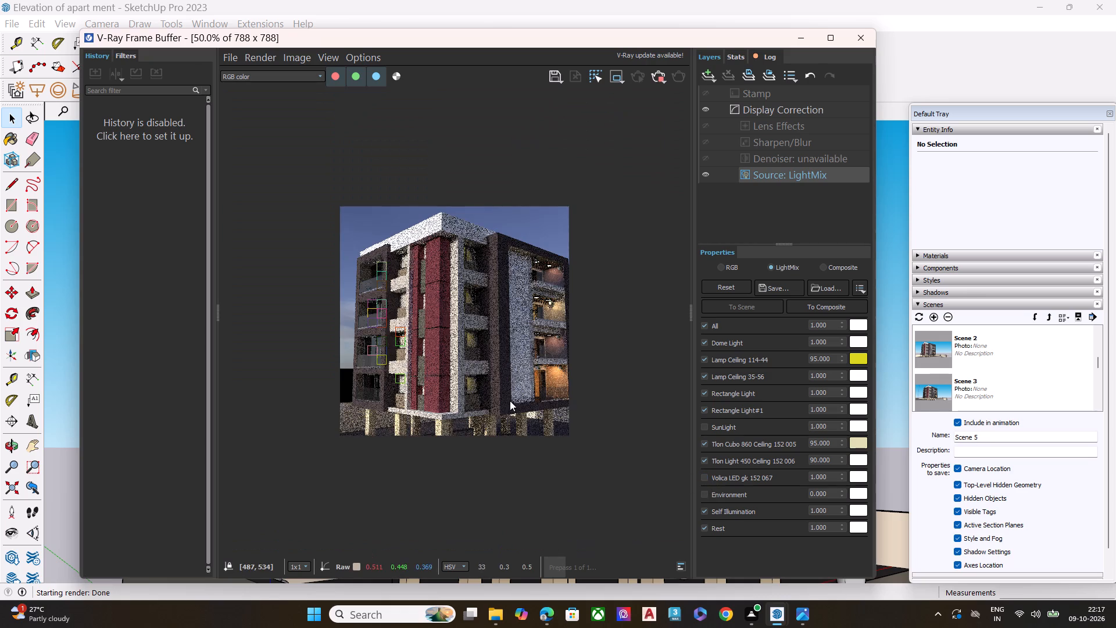
scroll(512, 399, up, 1)
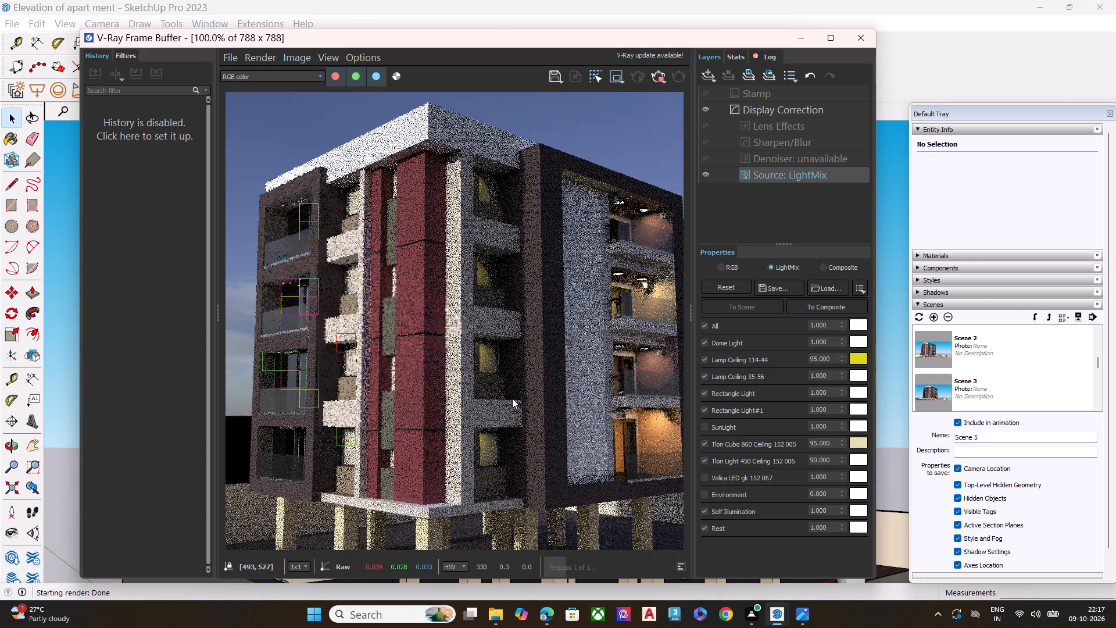
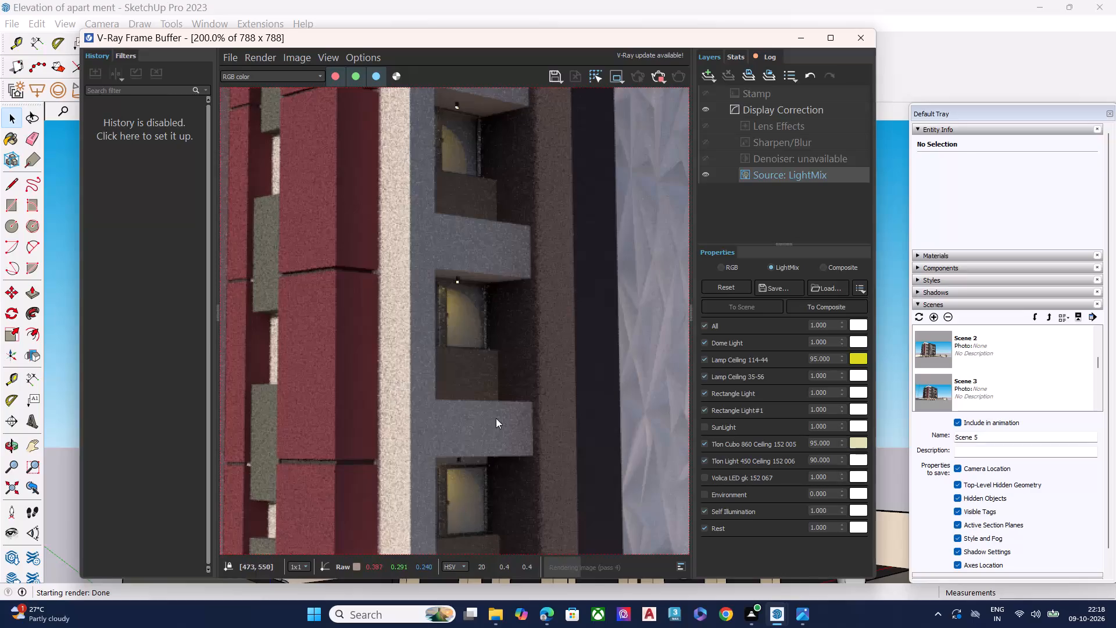
Switch the Volica LED gk 152 067 light back on in LightMix and set its intensity to 80.
scroll(495, 419, down, 4)
scroll(415, 369, up, 1)
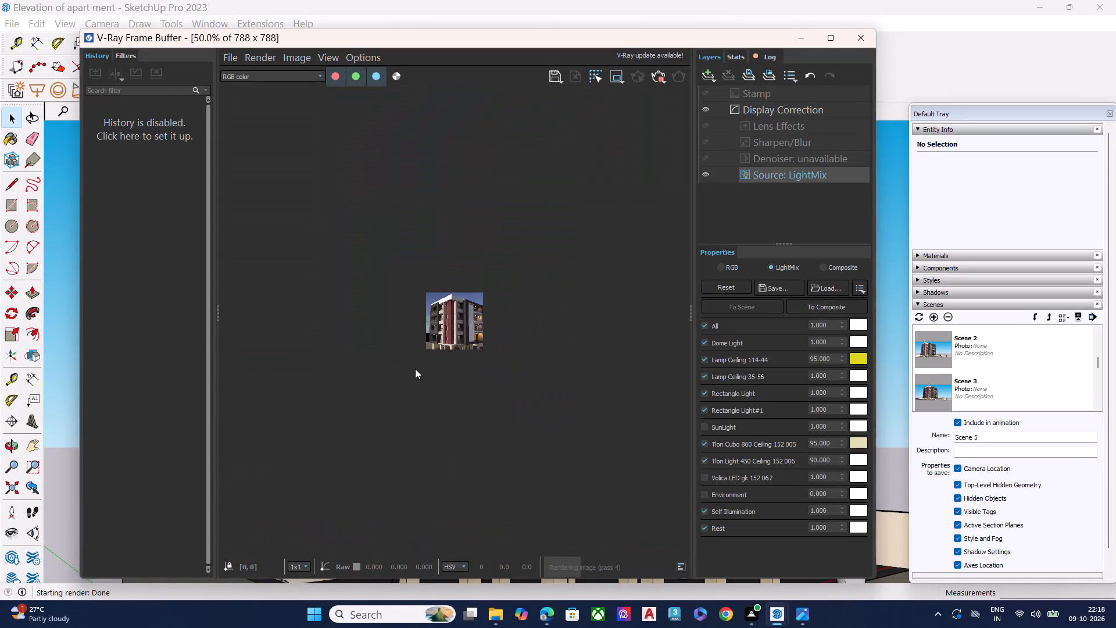
scroll(415, 369, up, 2)
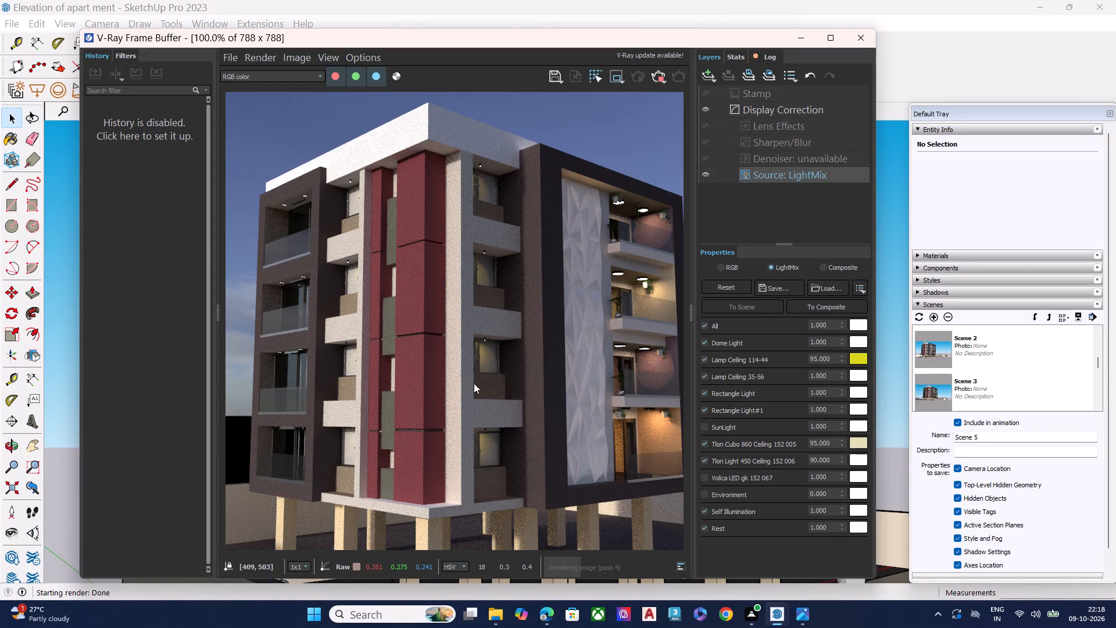
click(706, 475)
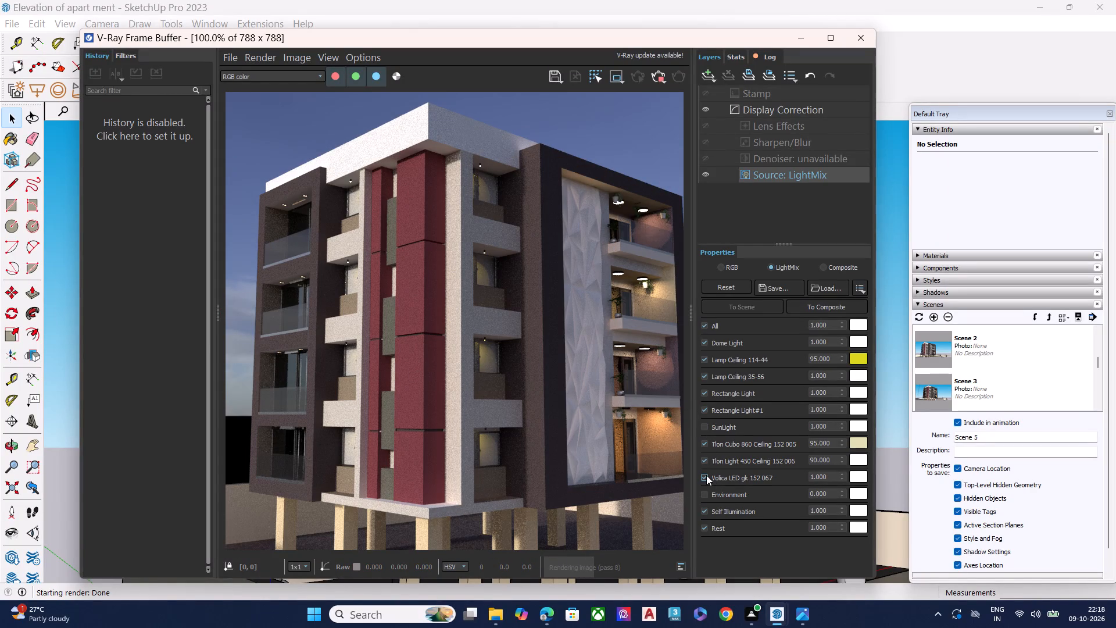
click(706, 475)
click(706, 475)
click(829, 476)
key(BackSpace)
key(BackSpace)
key(BackSpace)
key(BackSpace)
key(BackSpace)
key(BackSpace)
key(BackSpace)
key(BackSpace)
key(BackSpace)
key(BackSpace)
key(BackSpace)
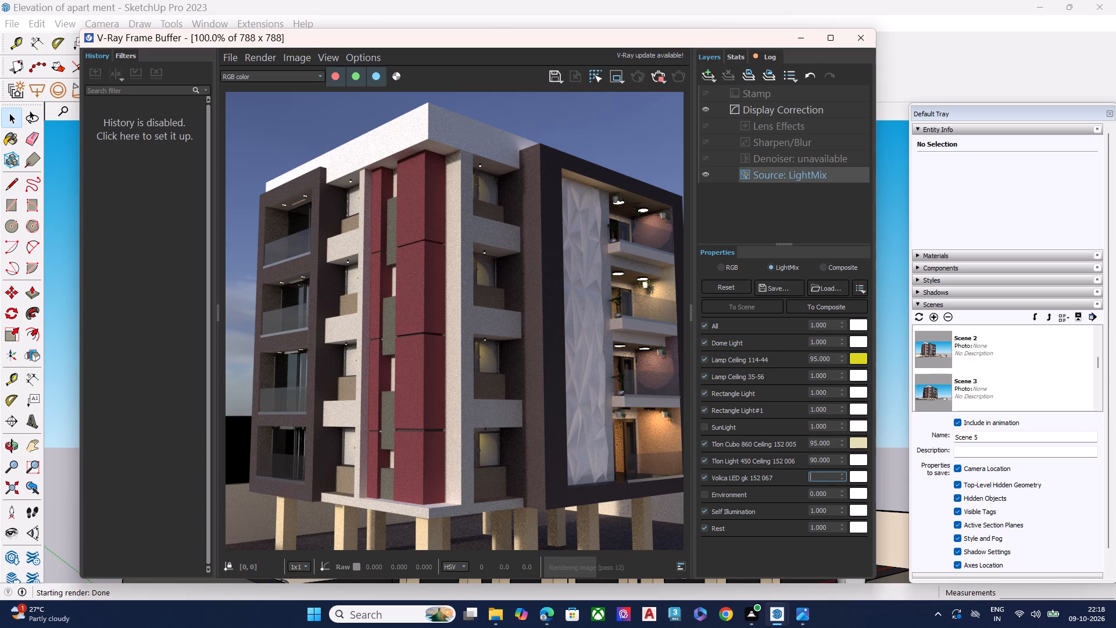
text(80)
key(Return)
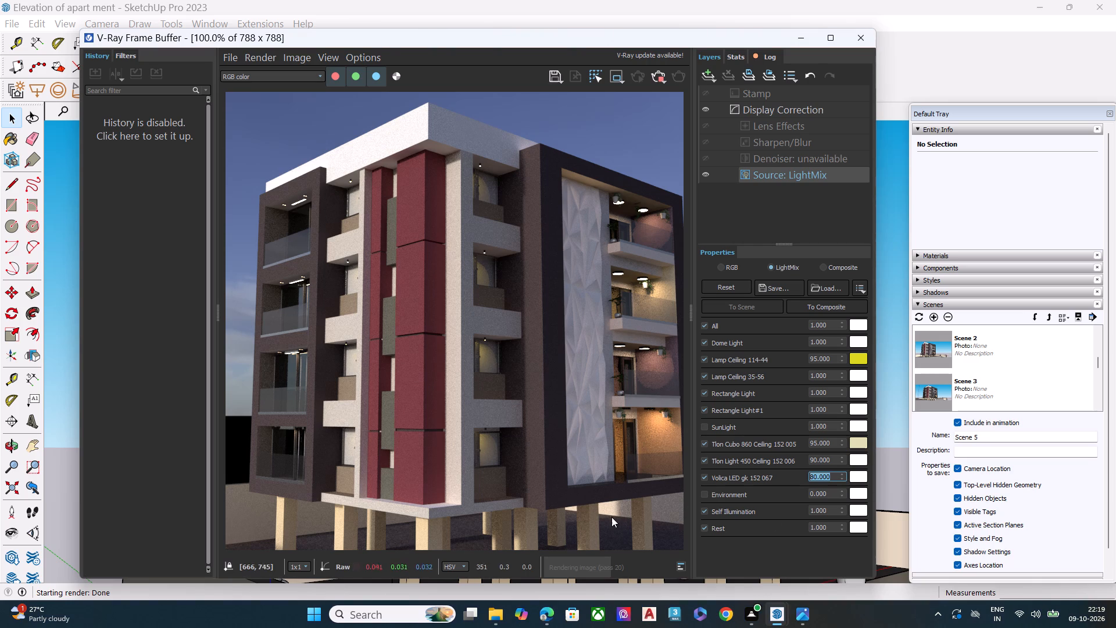
click(632, 140)
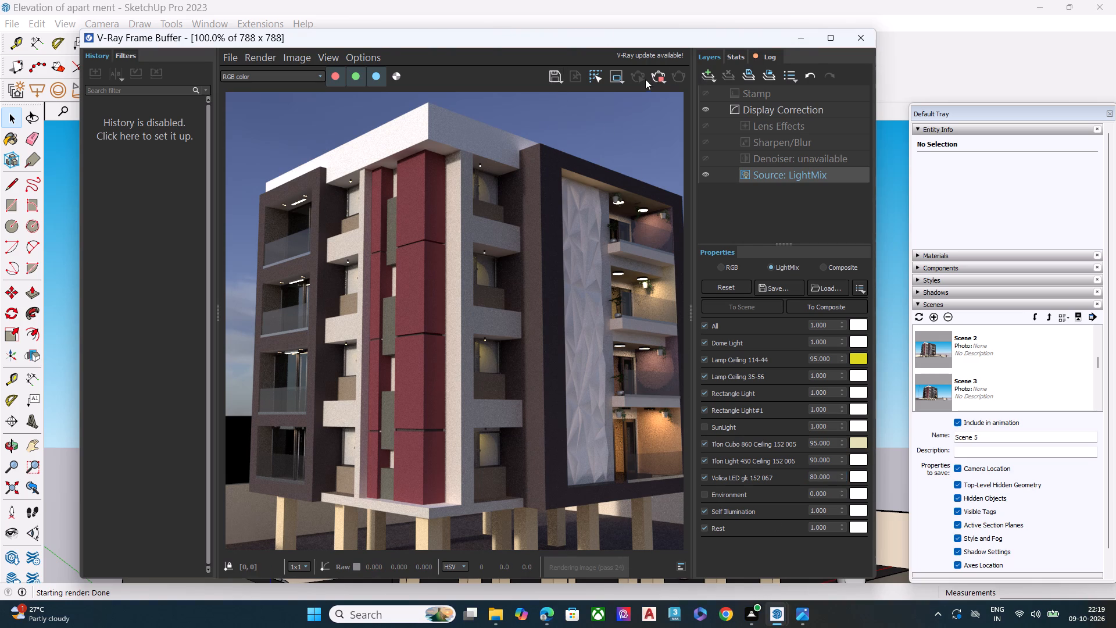
Frame the building corner more closely in the model and save the view as a new scene.
click(810, 35)
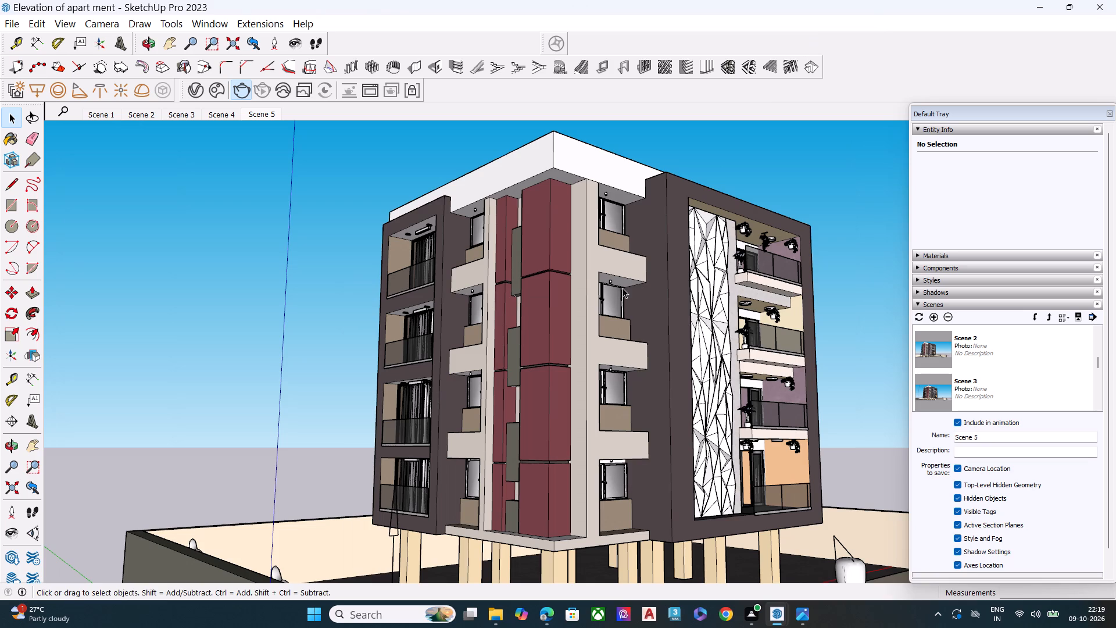
scroll(420, 302, down, 2)
scroll(769, 349, up, 2)
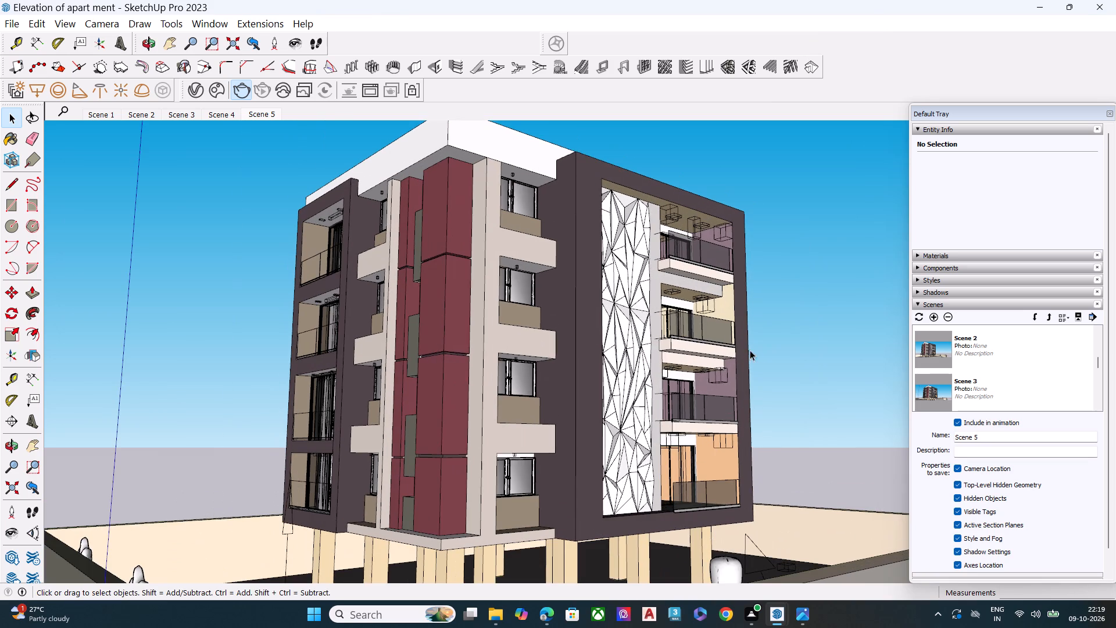
click(840, 308)
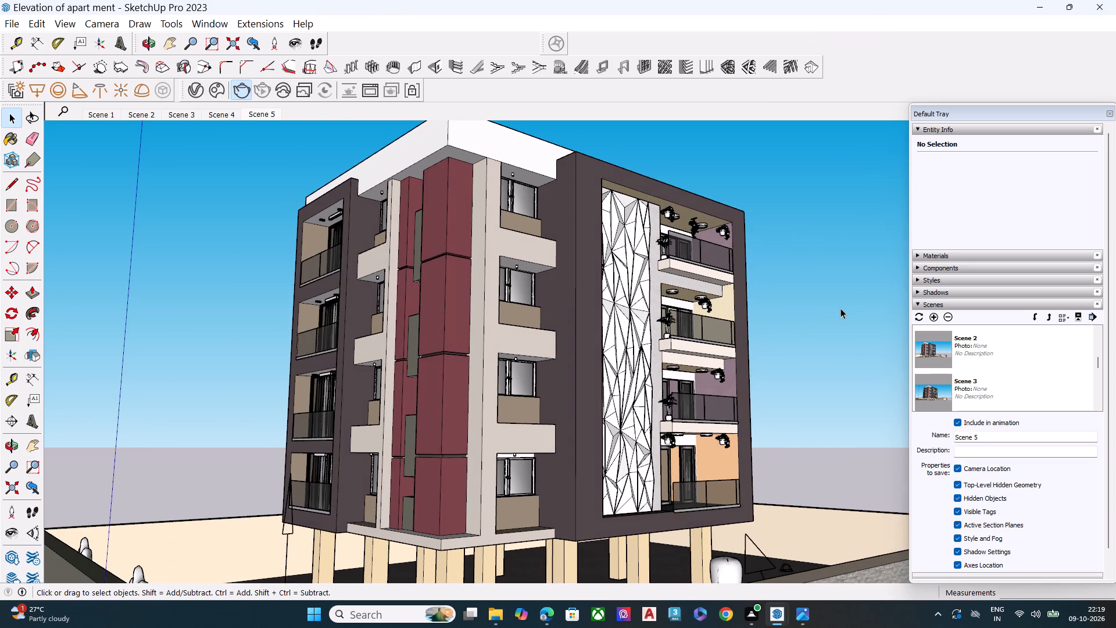
scroll(846, 337, down, 1)
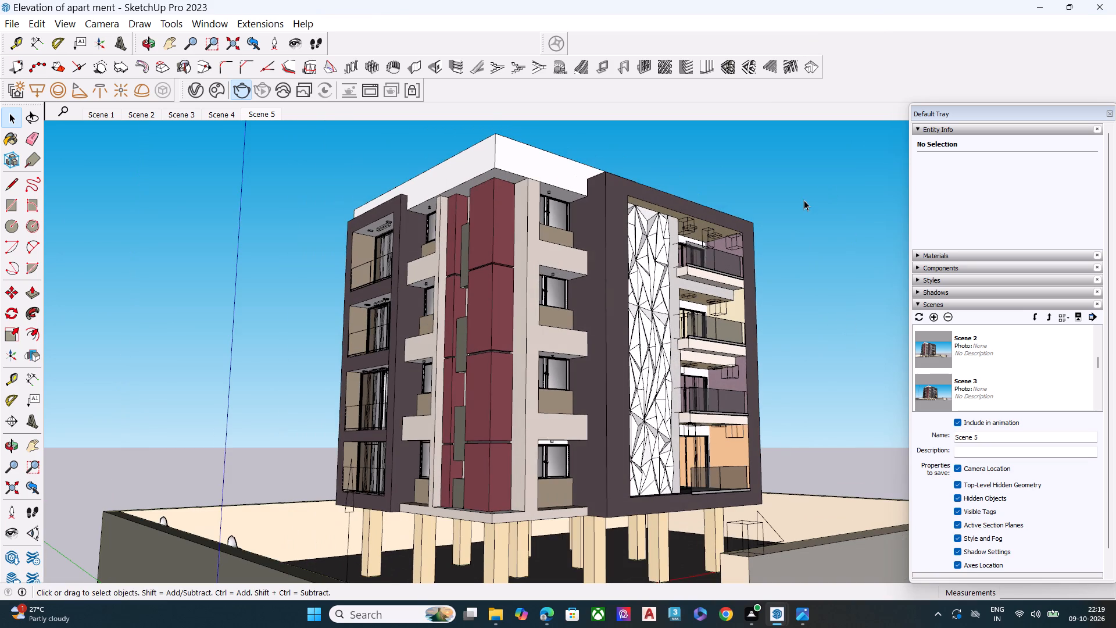
scroll(804, 201, up, 2)
scroll(804, 201, down, 1)
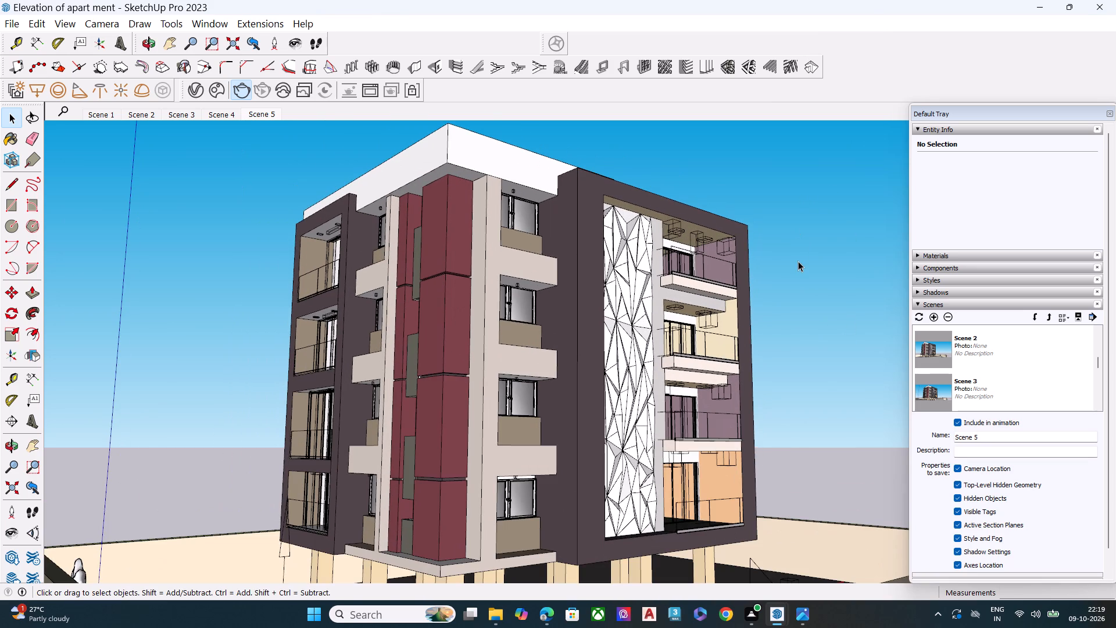
middle_drag(798, 261, 817, 256)
click(817, 267)
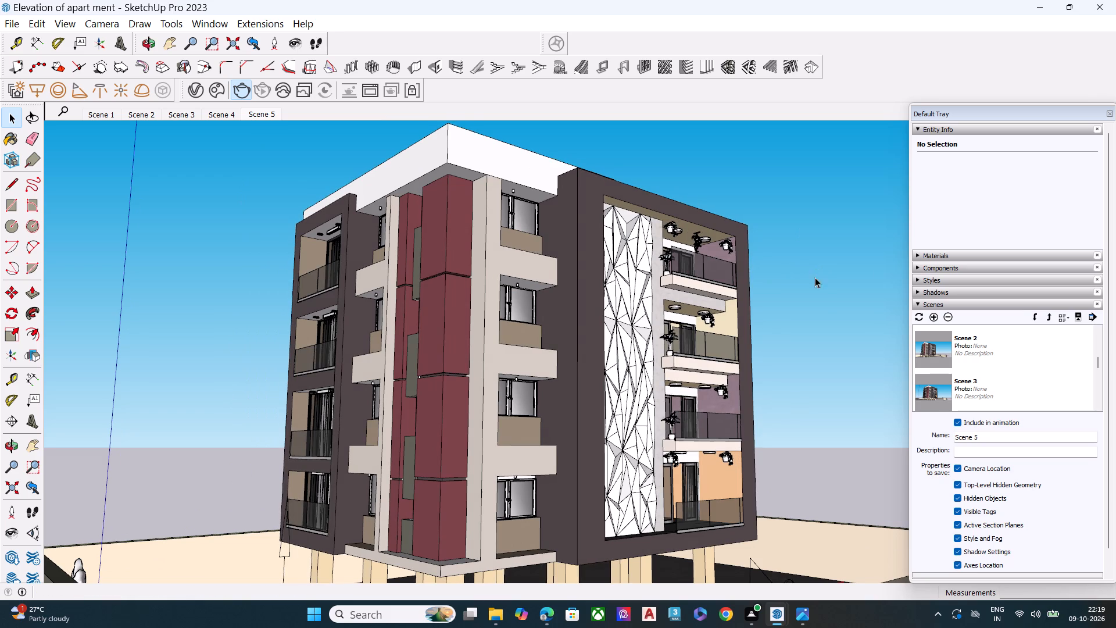
scroll(952, 359, down, 5)
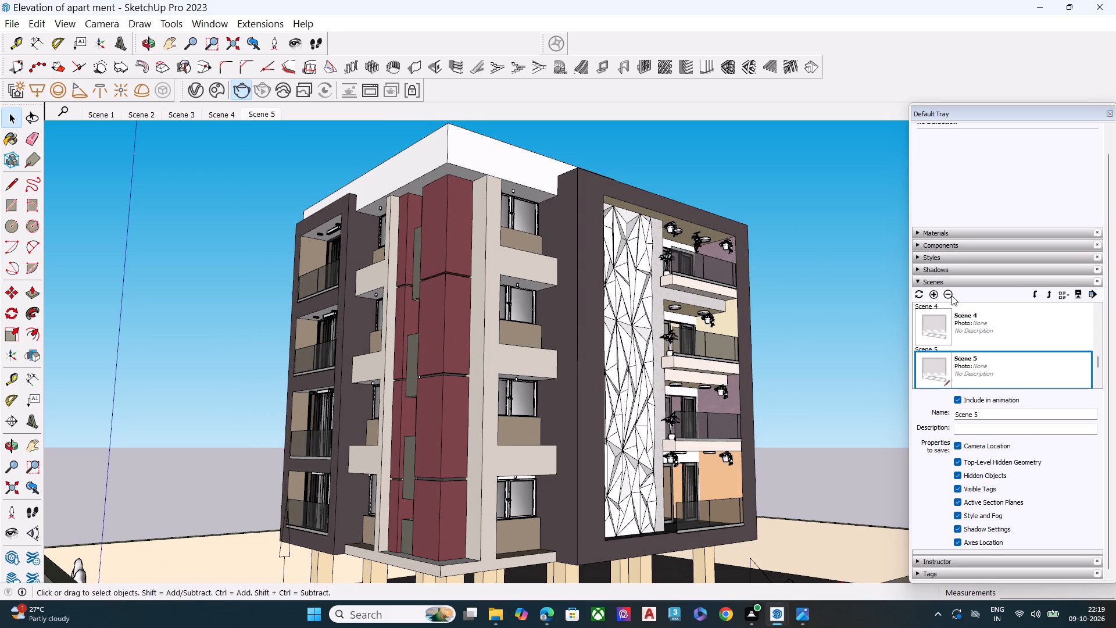
click(934, 296)
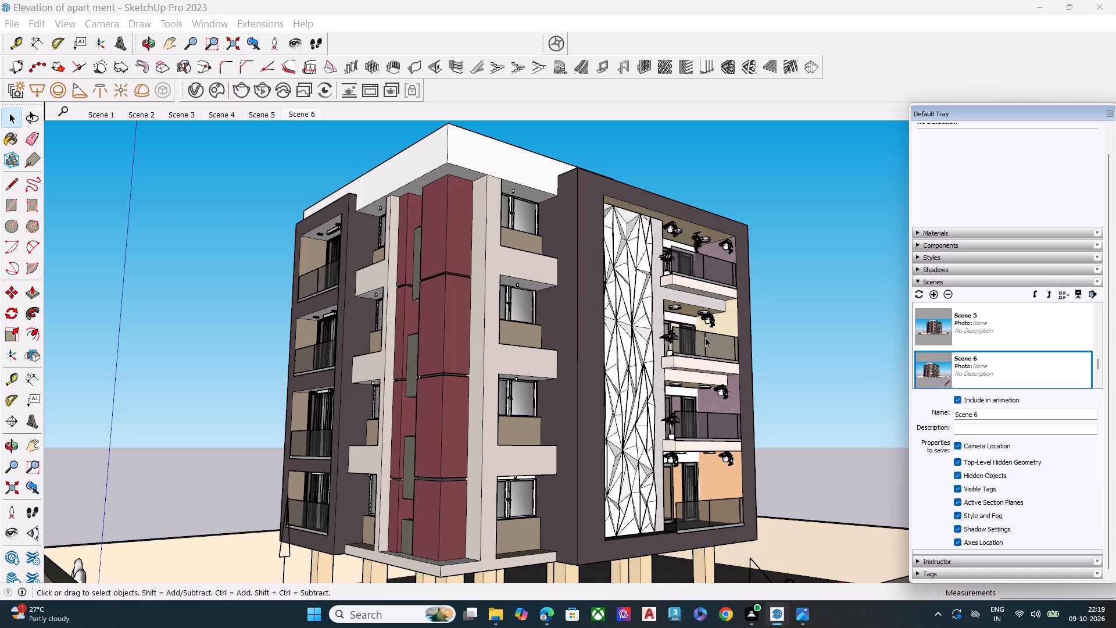
Start a V-Ray render of the newly saved close corner view.
click(244, 93)
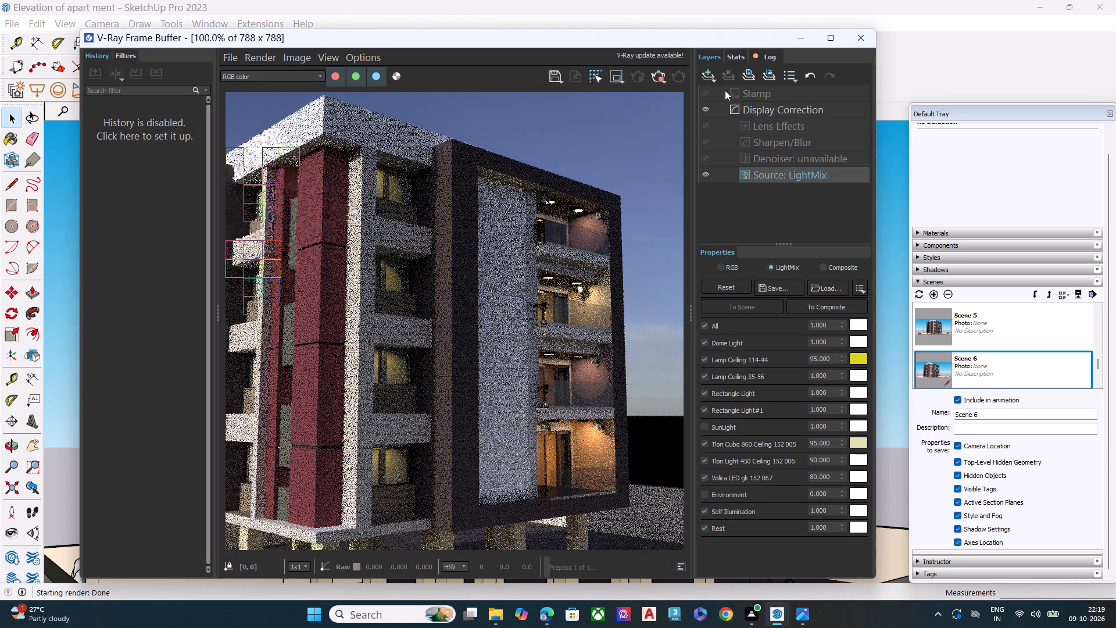
Add an Exposure correction layer to the render with exposure about 1.117, highlight burn about 0.607 and contrast about 0.184.
click(705, 73)
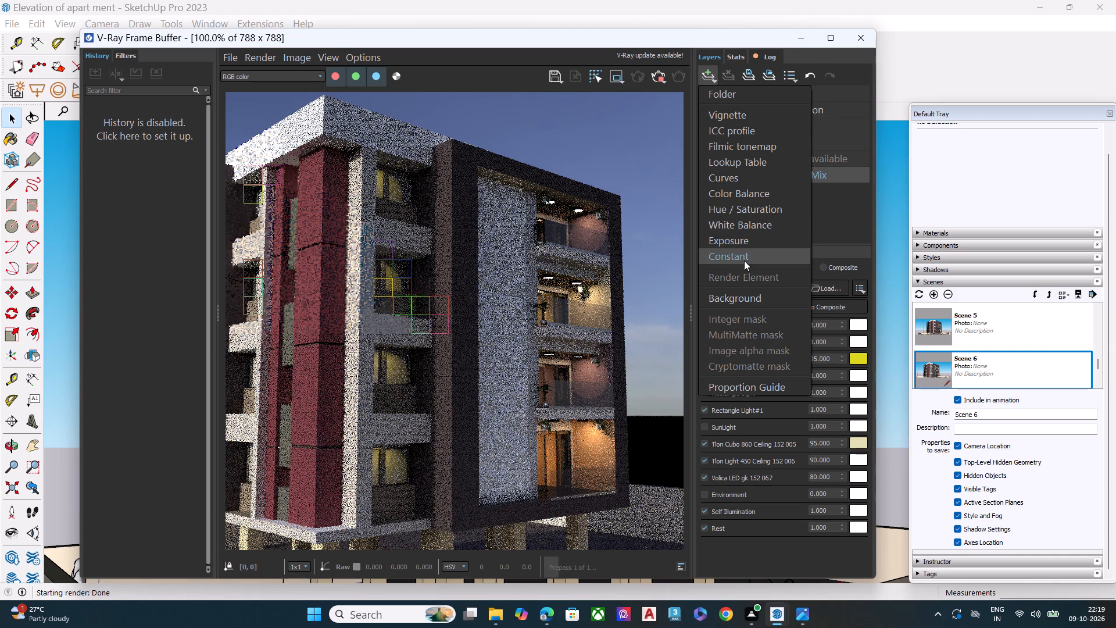
click(742, 242)
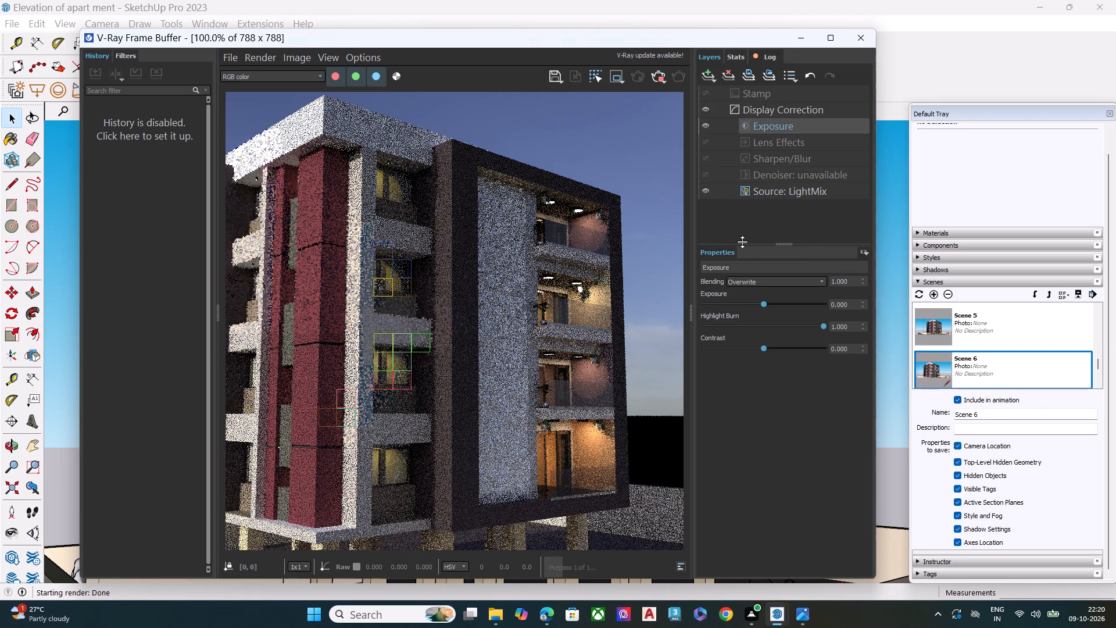
drag(763, 302, 773, 305)
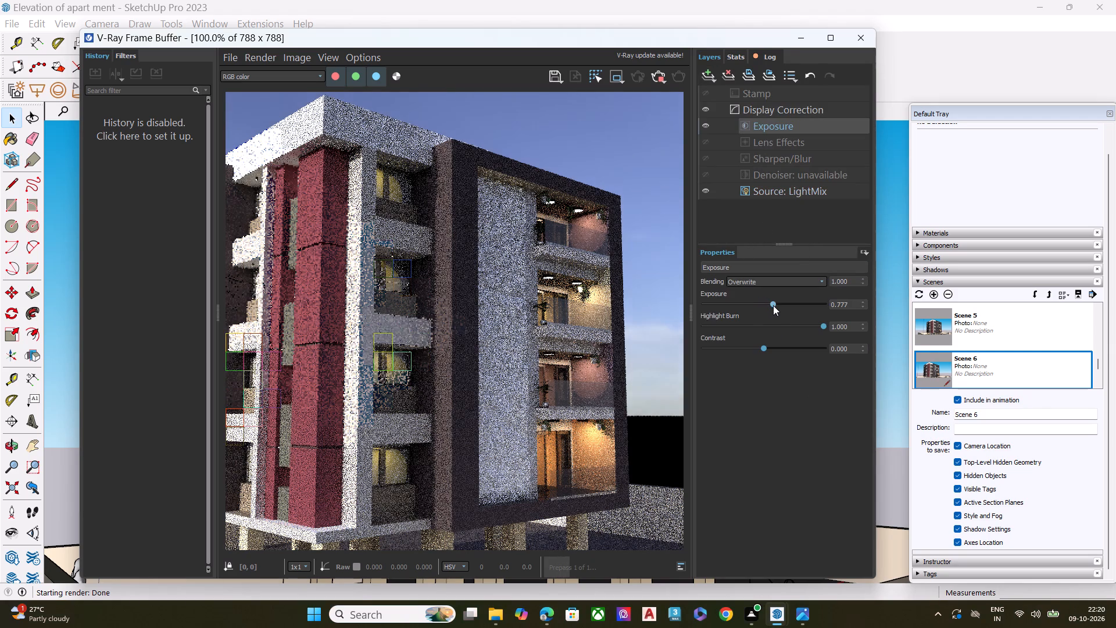
drag(773, 305, 767, 308)
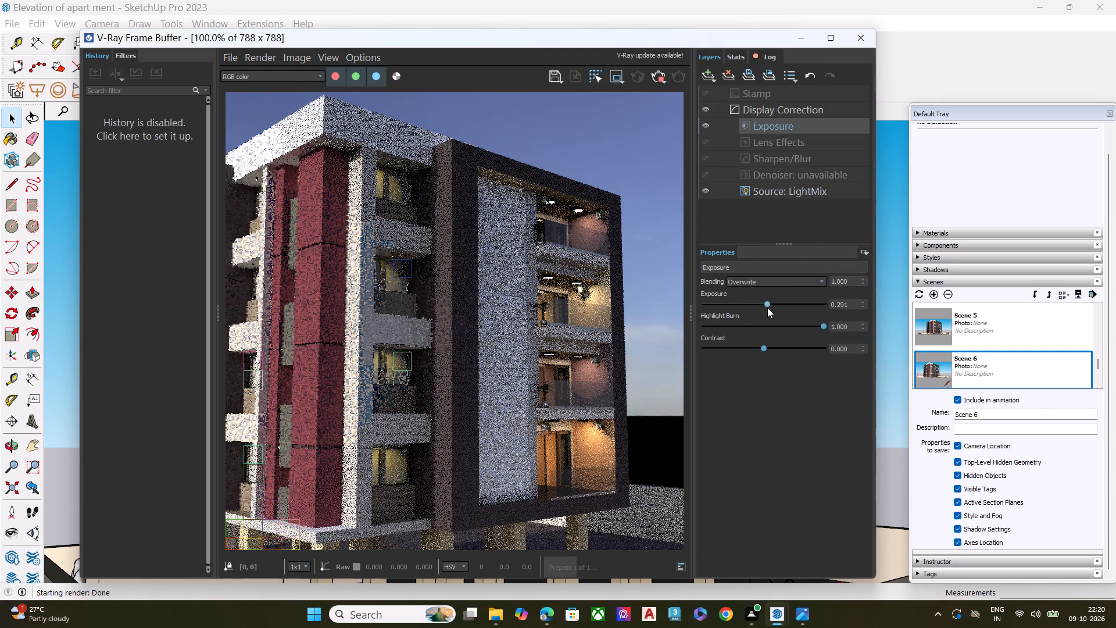
drag(767, 308, 768, 312)
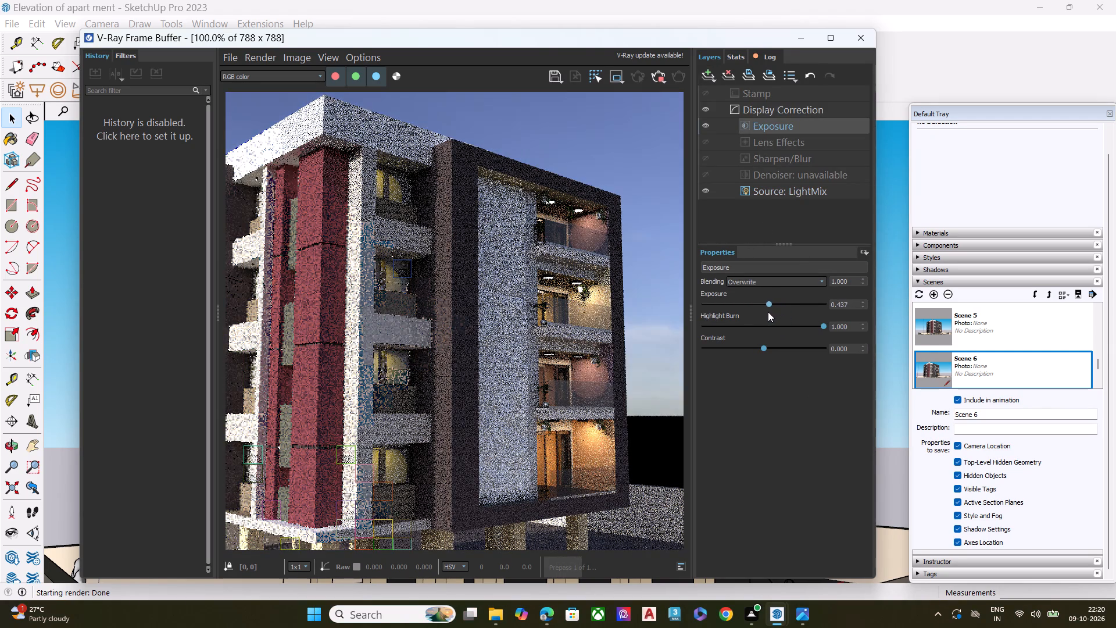
drag(768, 312, 777, 315)
drag(786, 324, 772, 324)
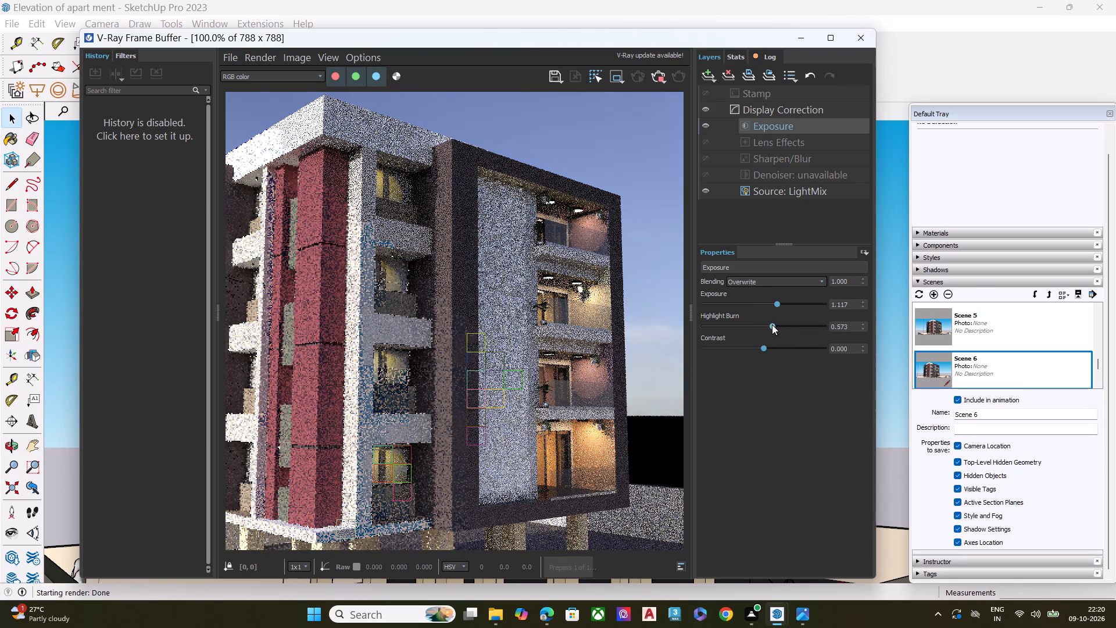
drag(772, 324, 777, 326)
drag(767, 349, 764, 349)
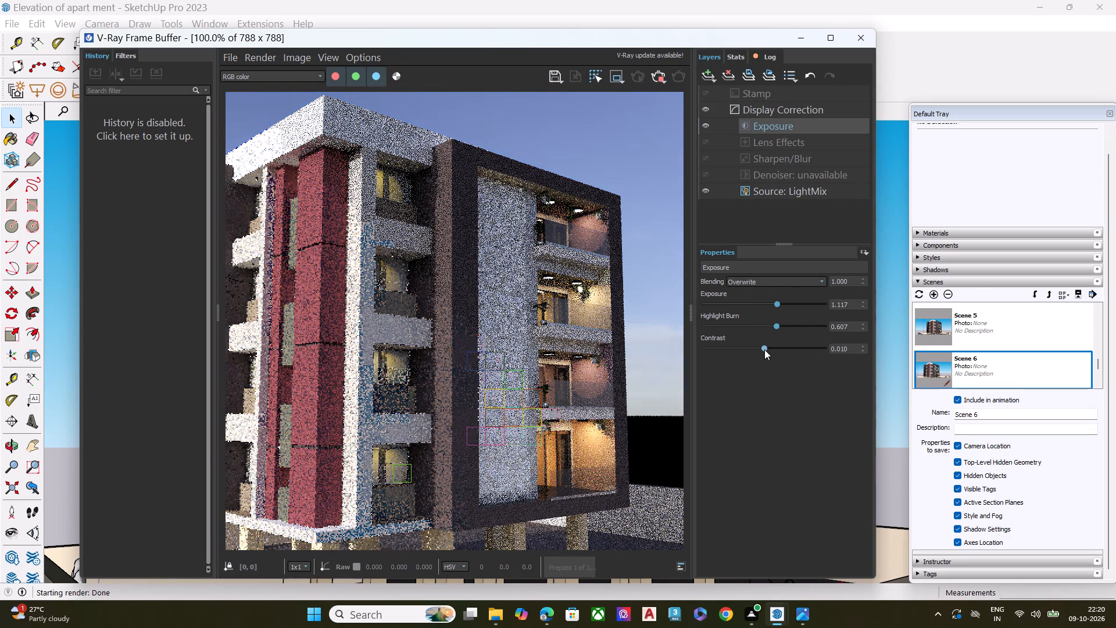
drag(764, 349, 775, 350)
scroll(633, 167, down, 1)
scroll(352, 200, up, 1)
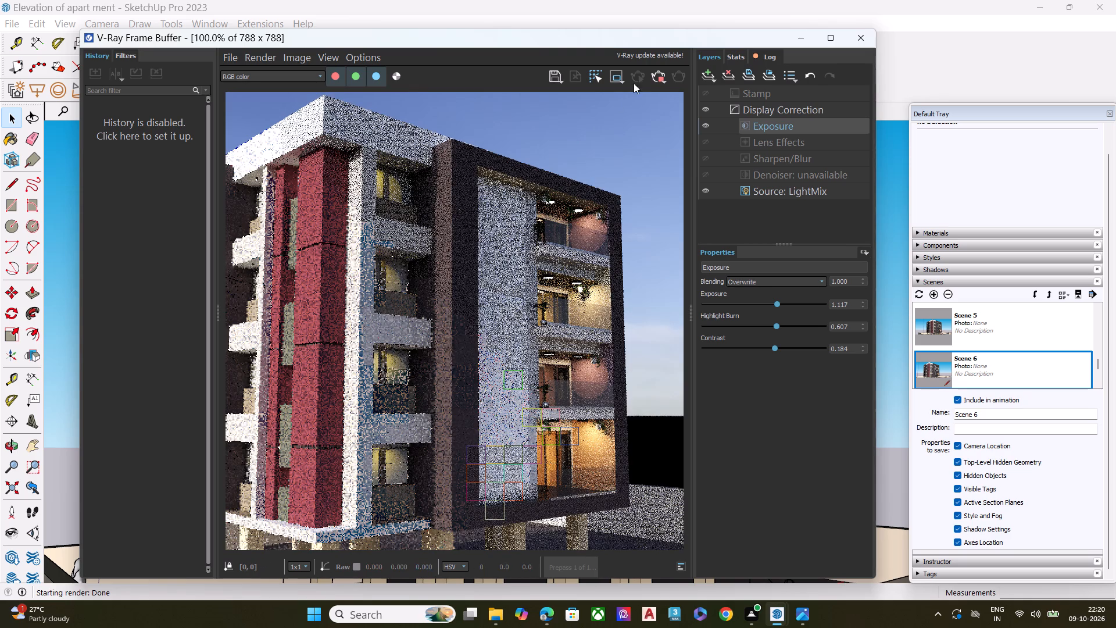
Stop the running render and close the frame buffer.
click(659, 77)
click(861, 39)
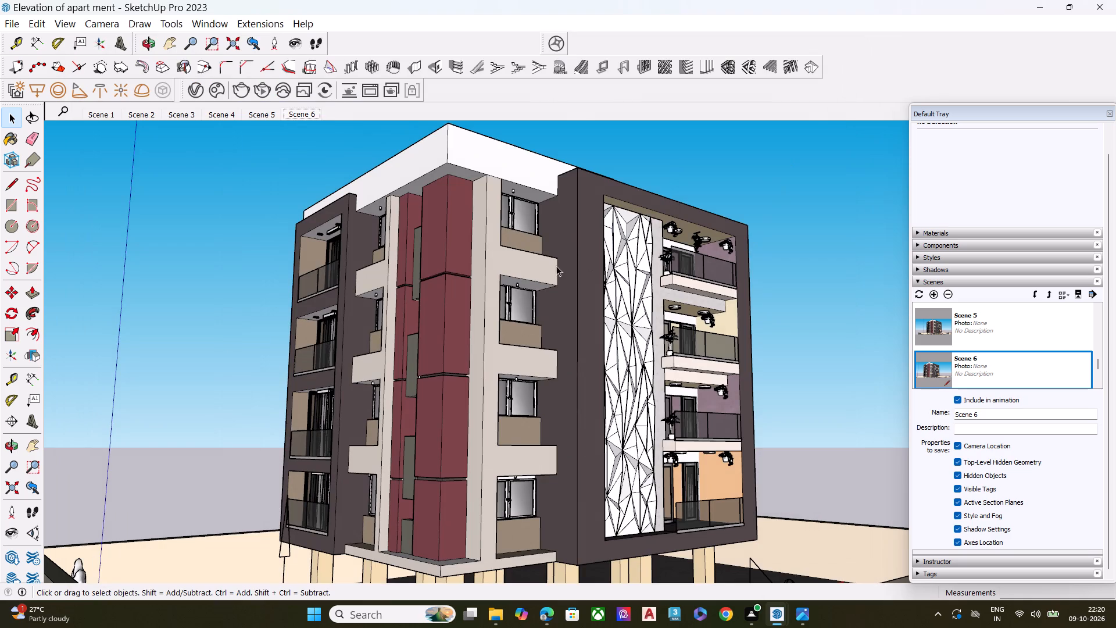
Change the V-Ray render output aspect ratio to 4:5 - Portrait.
scroll(548, 268, down, 1)
click(195, 84)
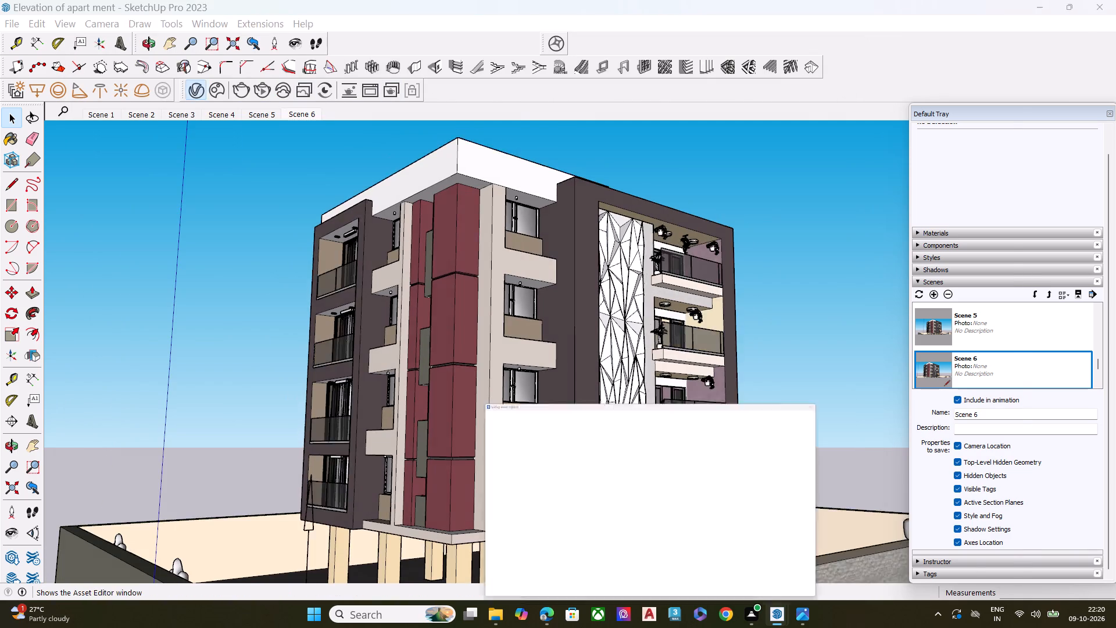
click(592, 337)
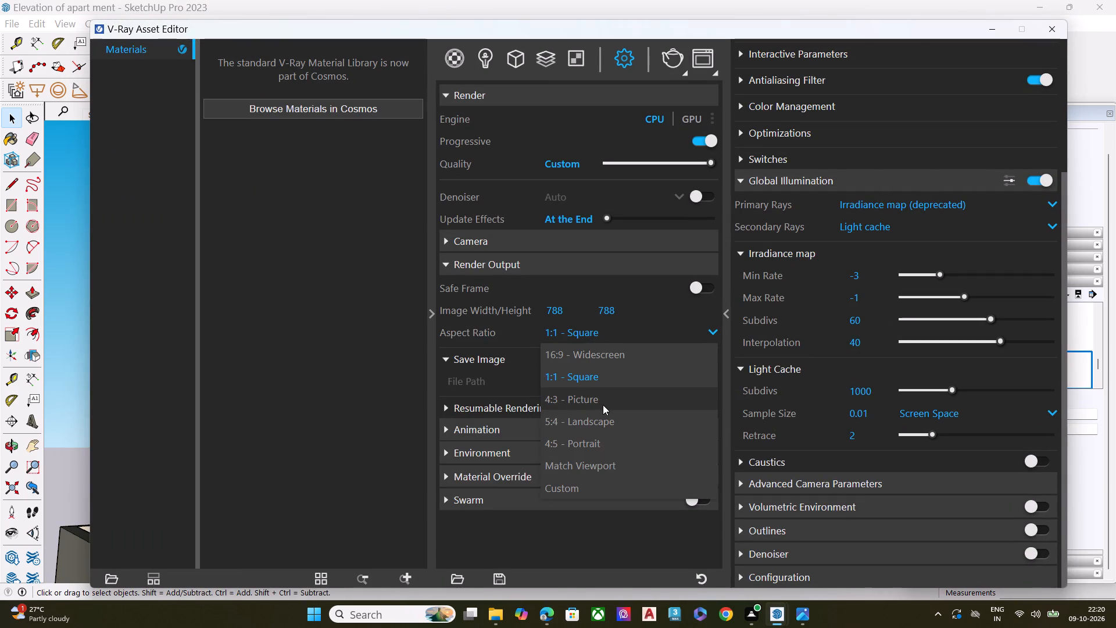
click(600, 443)
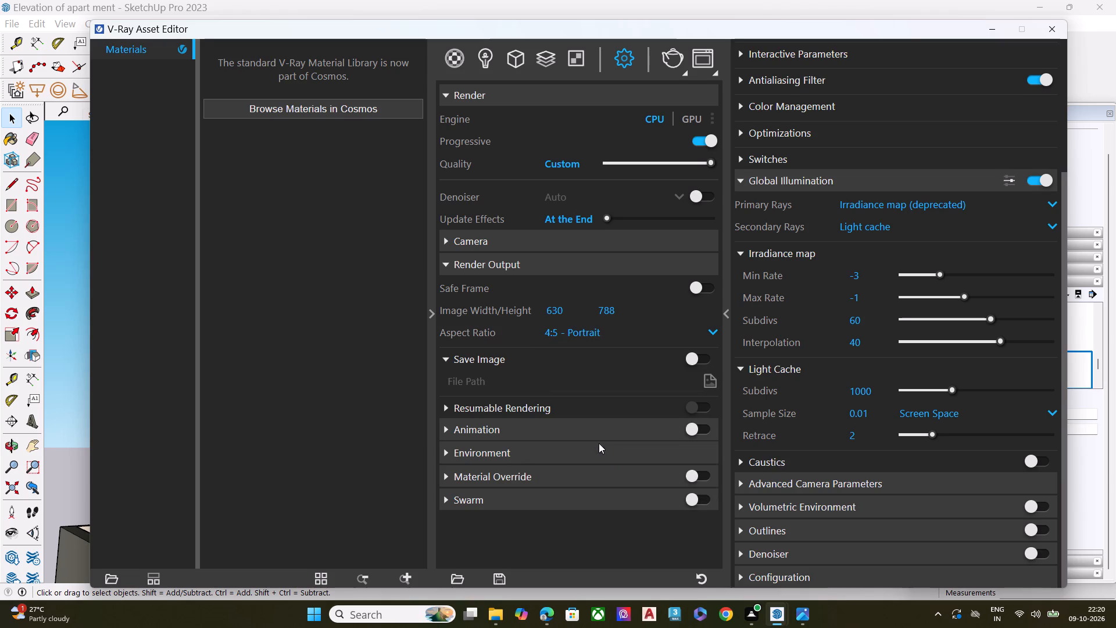
click(992, 33)
Frame the whole building with its boundary walls from a lower corner angle and save the view as a new scene.
scroll(580, 247, down, 4)
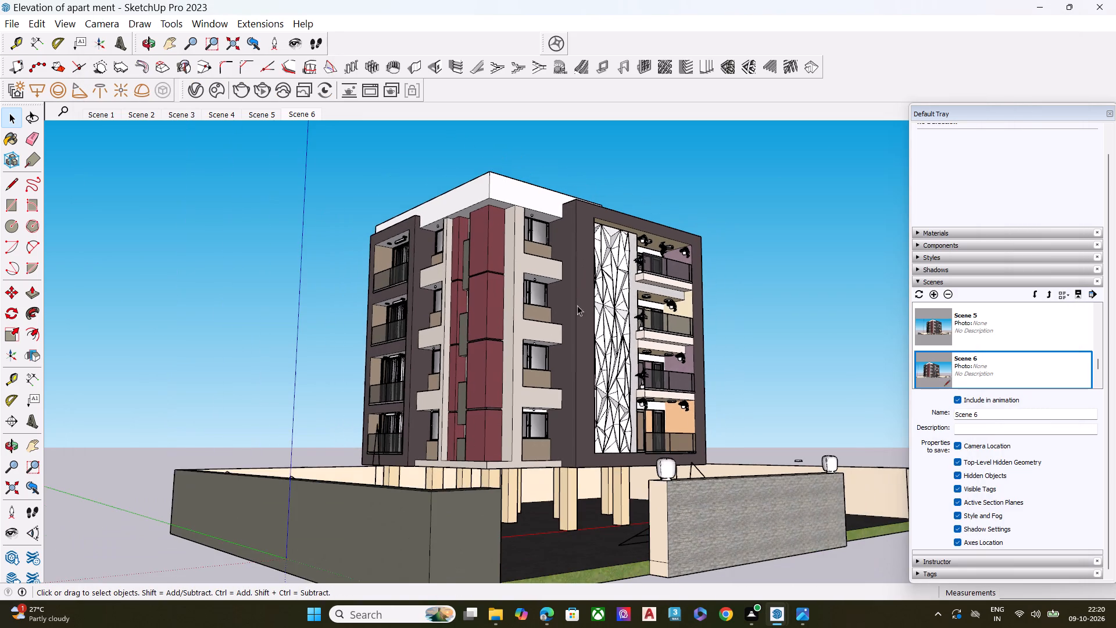
middle_drag(589, 304, 612, 310)
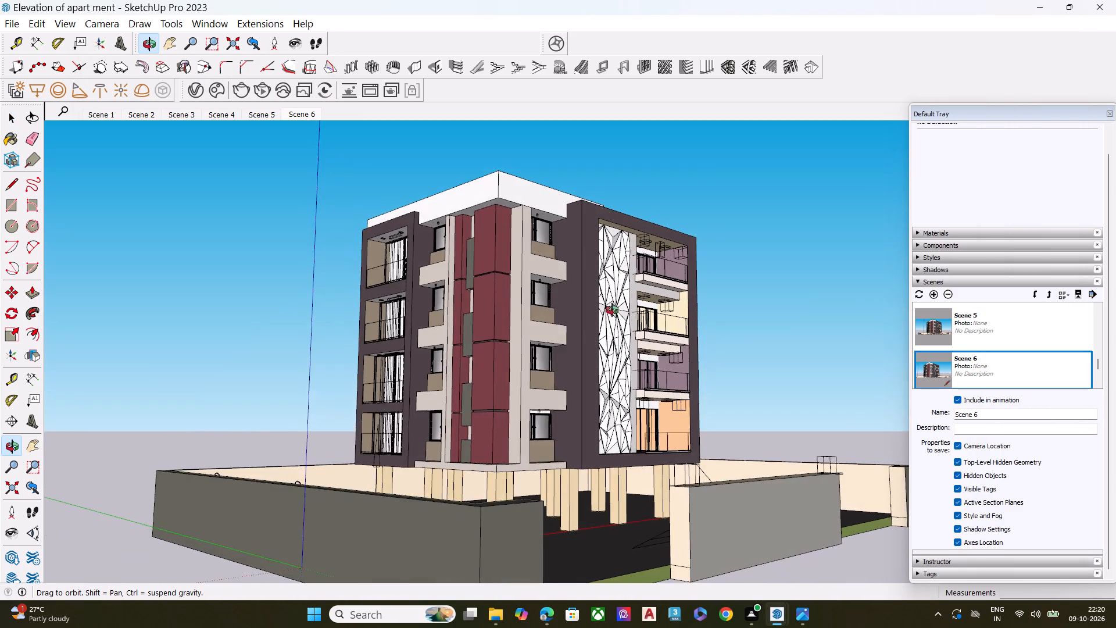
middle_drag(612, 310, 598, 285)
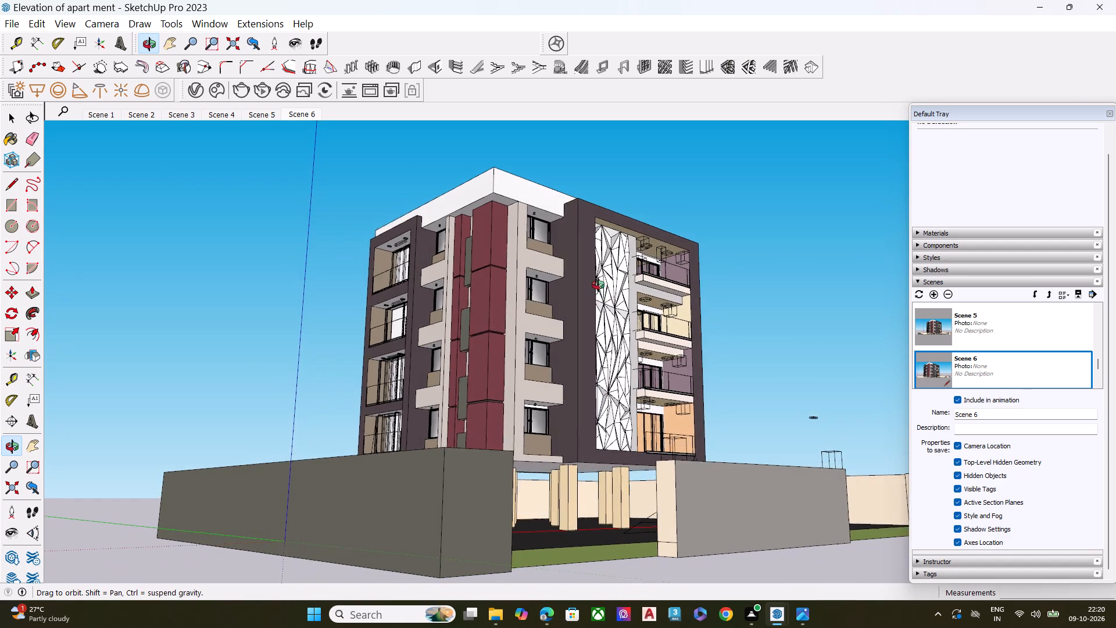
middle_drag(598, 285, 567, 288)
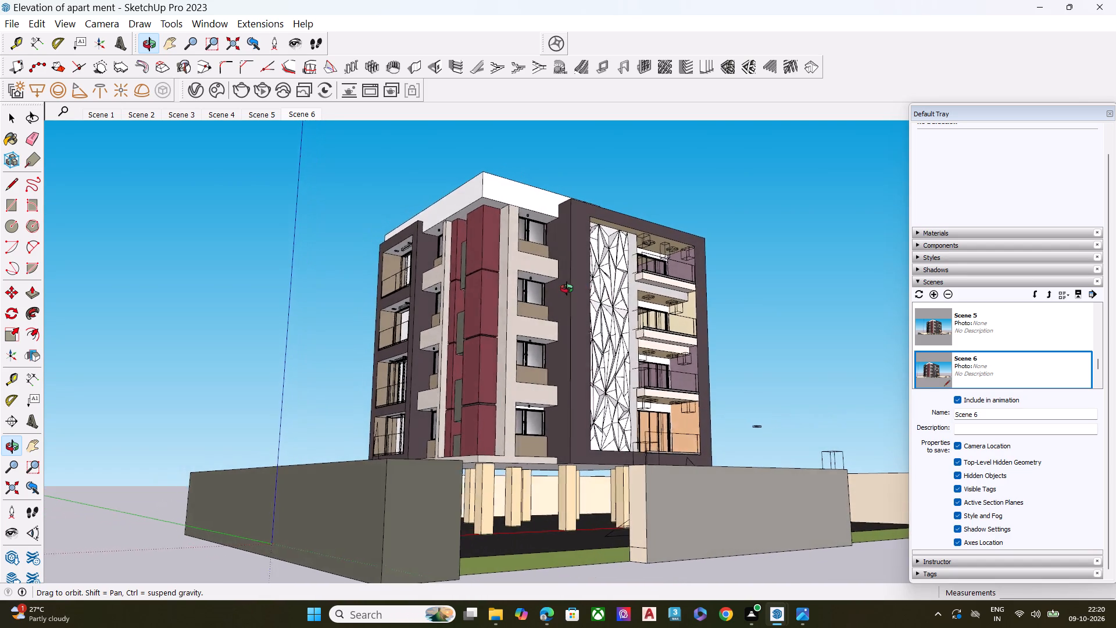
middle_drag(567, 288, 560, 288)
click(768, 297)
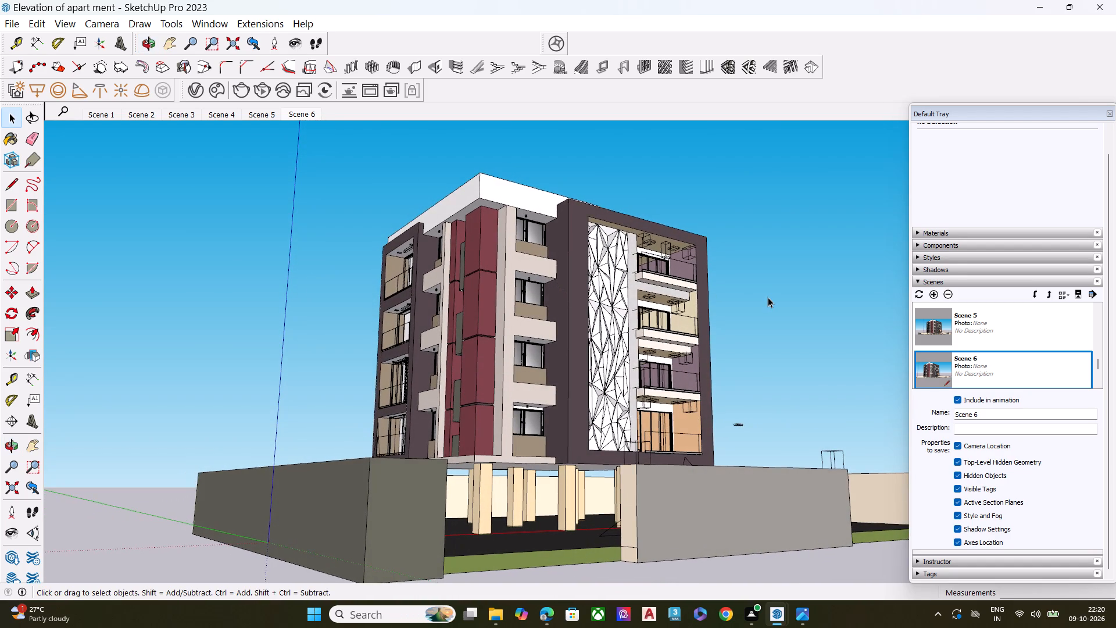
click(934, 292)
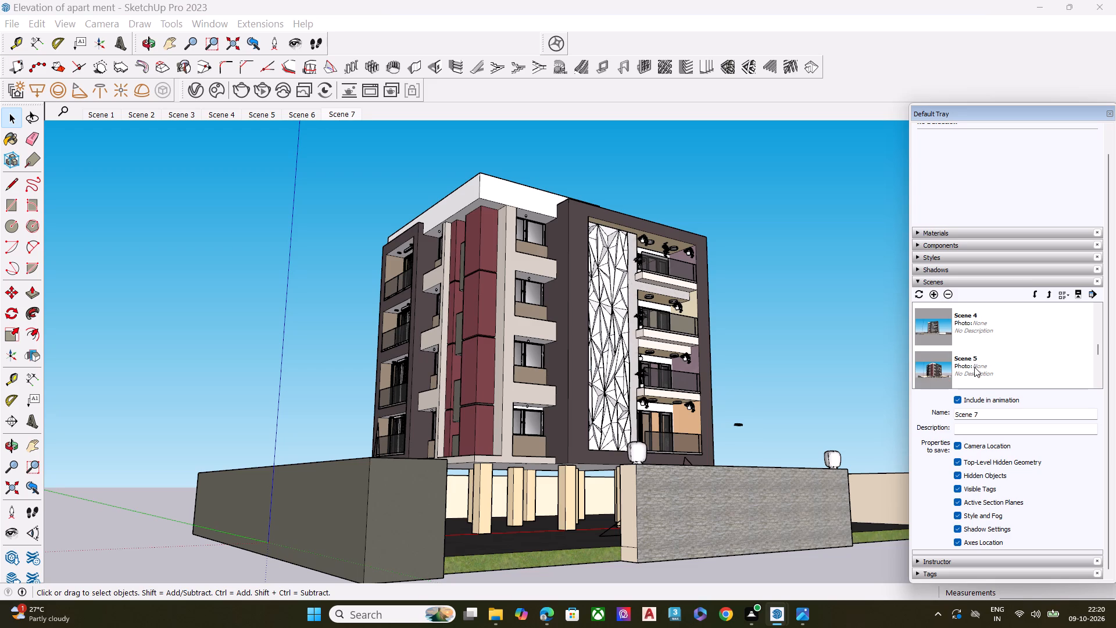
Delete Scene 6 from the saved scenes.
scroll(970, 356, down, 3)
scroll(968, 333, up, 2)
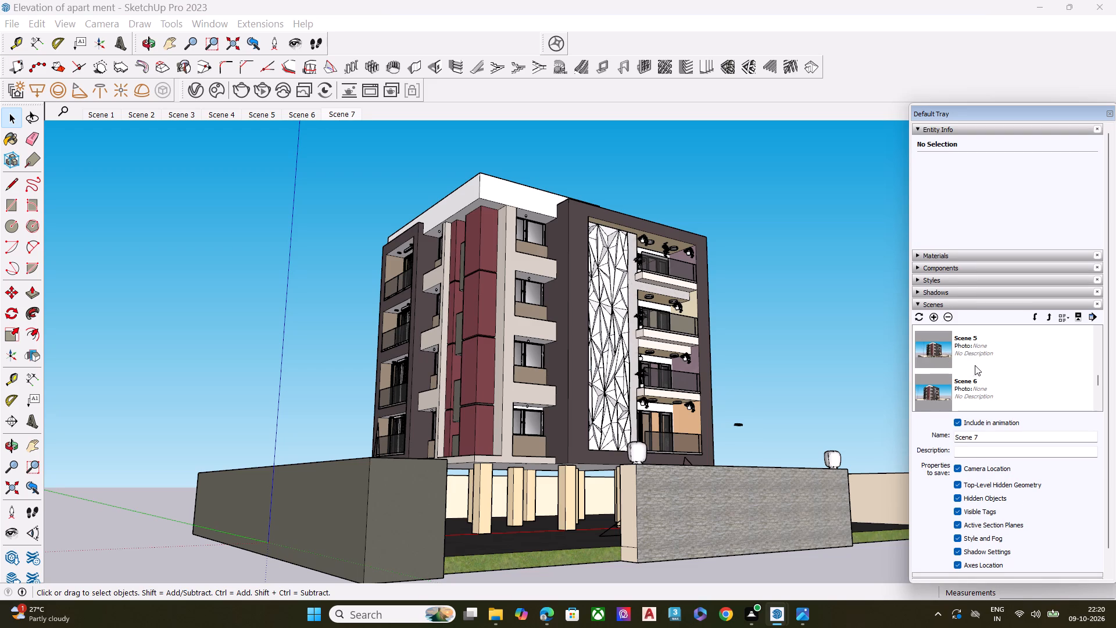
click(978, 381)
click(946, 319)
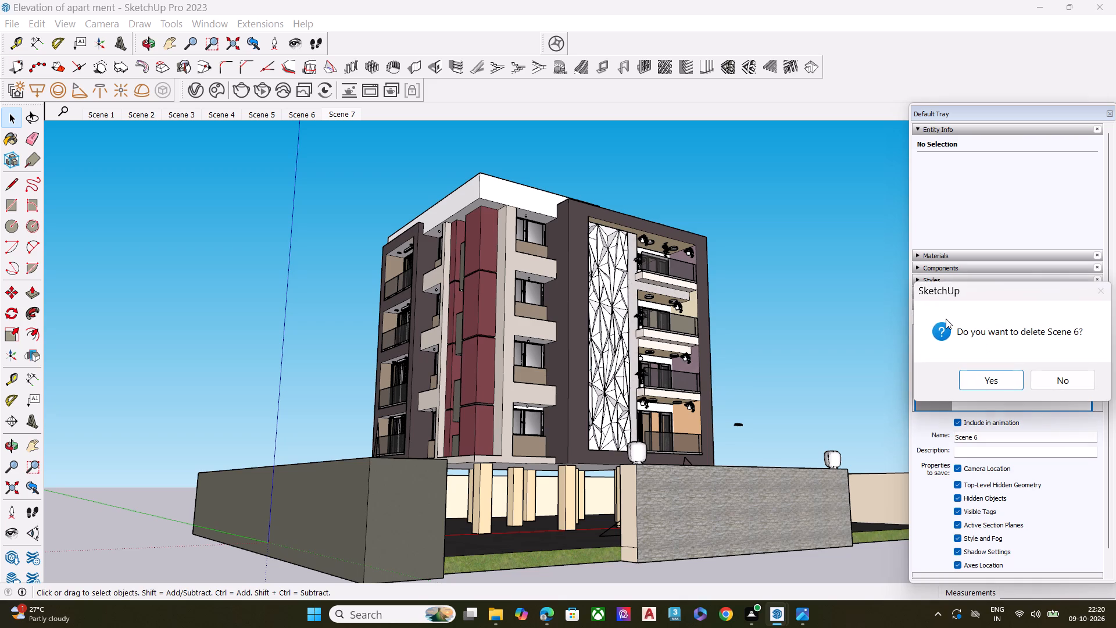
click(992, 383)
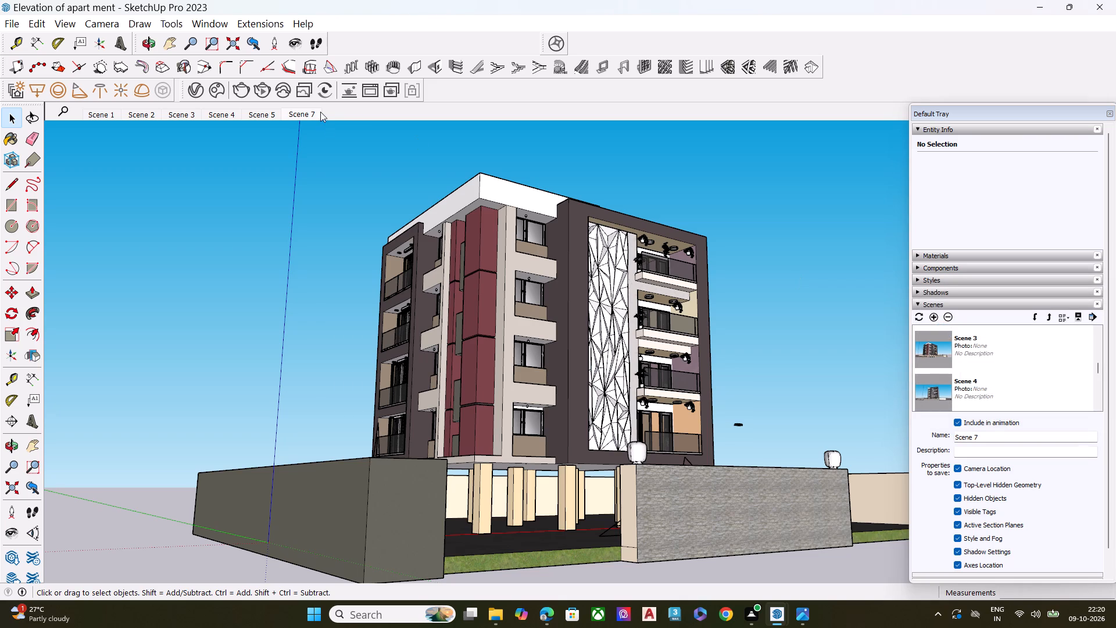
Set the V-Ray render output aspect ratio to 16:9 - Widescreen.
click(196, 90)
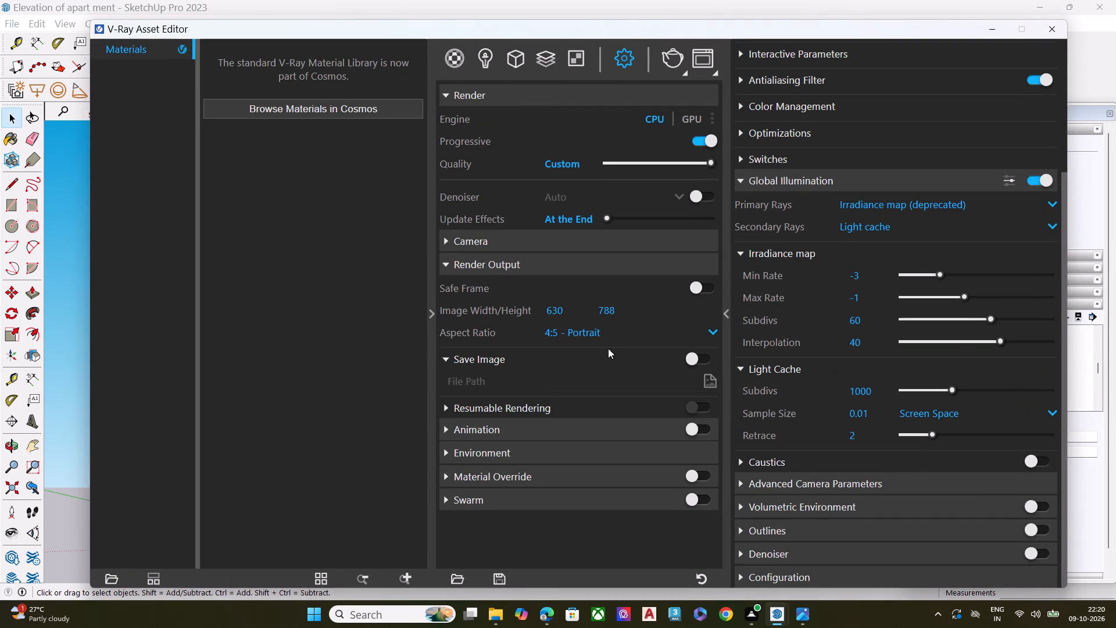
click(606, 332)
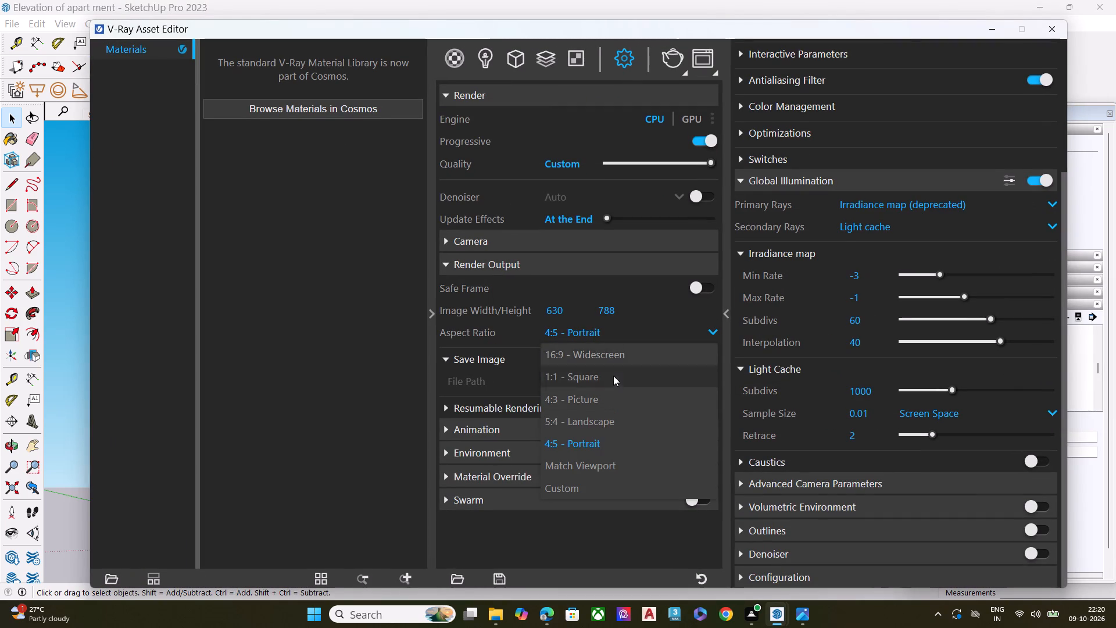
click(613, 356)
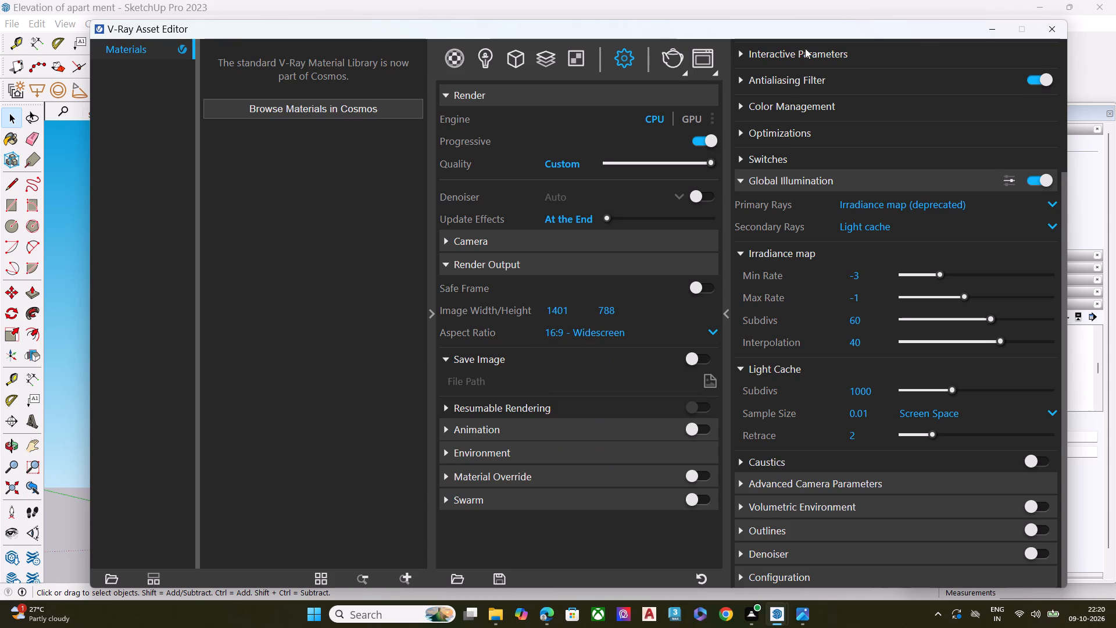
click(997, 24)
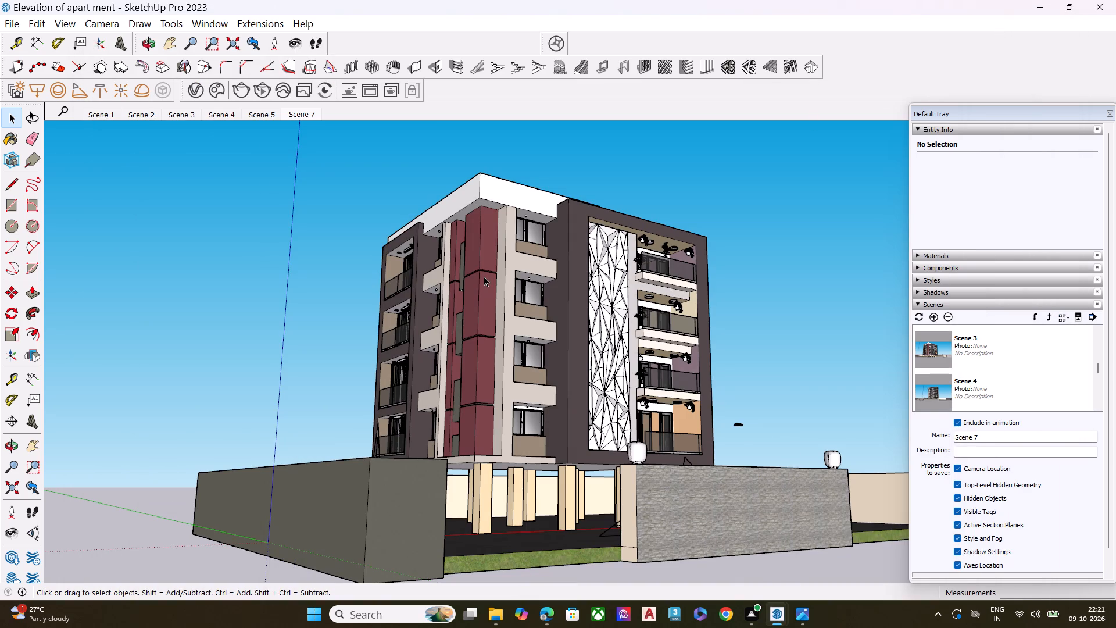
Start a V-Ray render of the Scene 7 view and enlarge the frame buffer to full screen.
scroll(982, 388, down, 4)
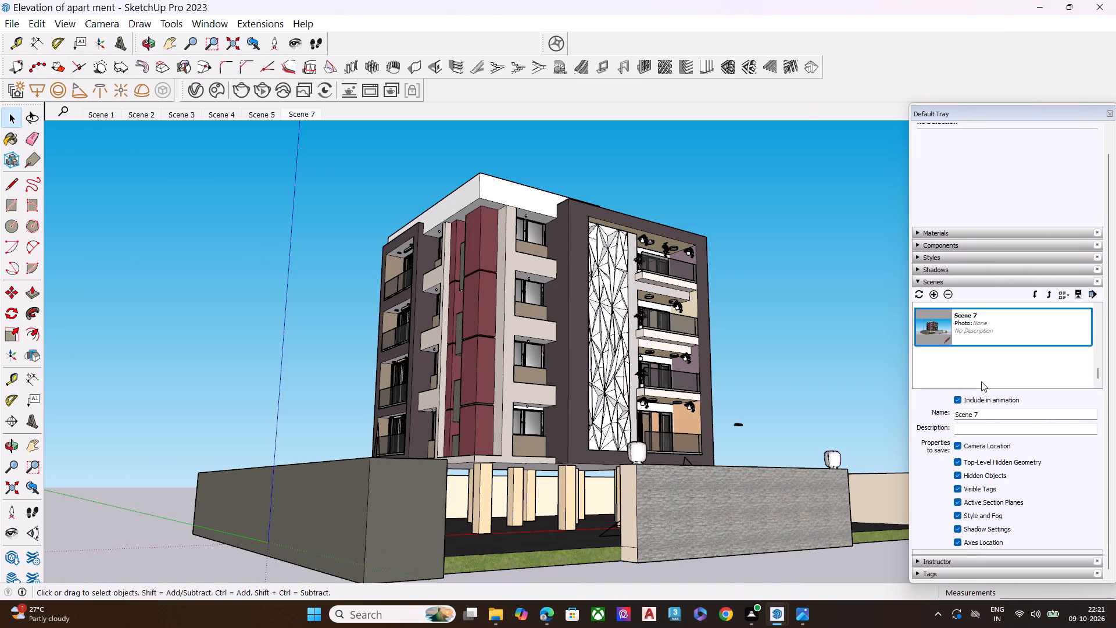
scroll(977, 365, up, 1)
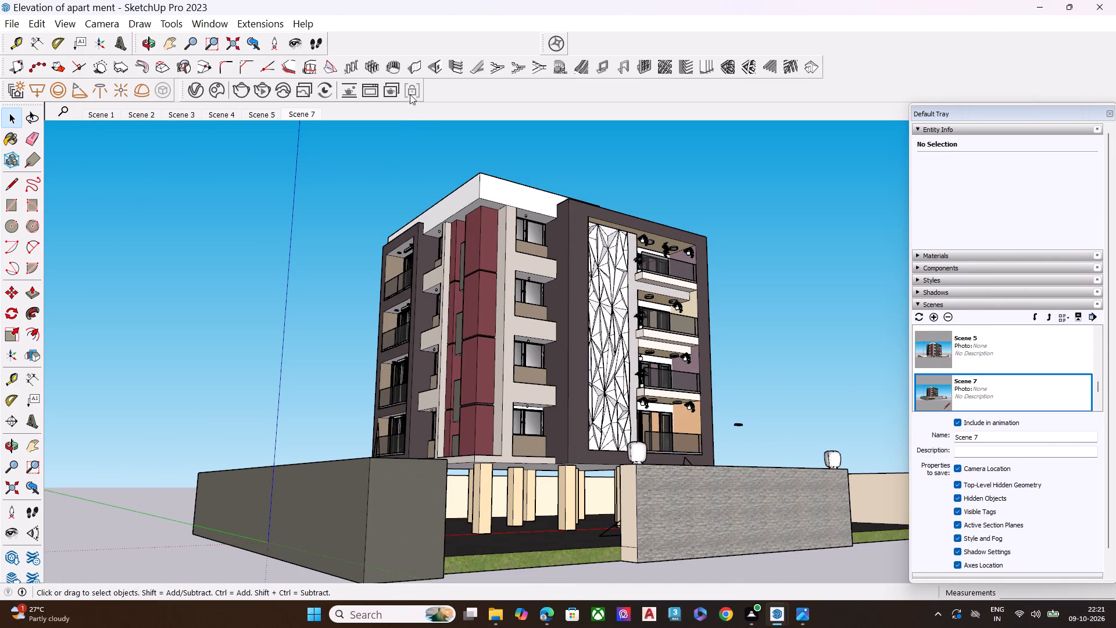
click(240, 91)
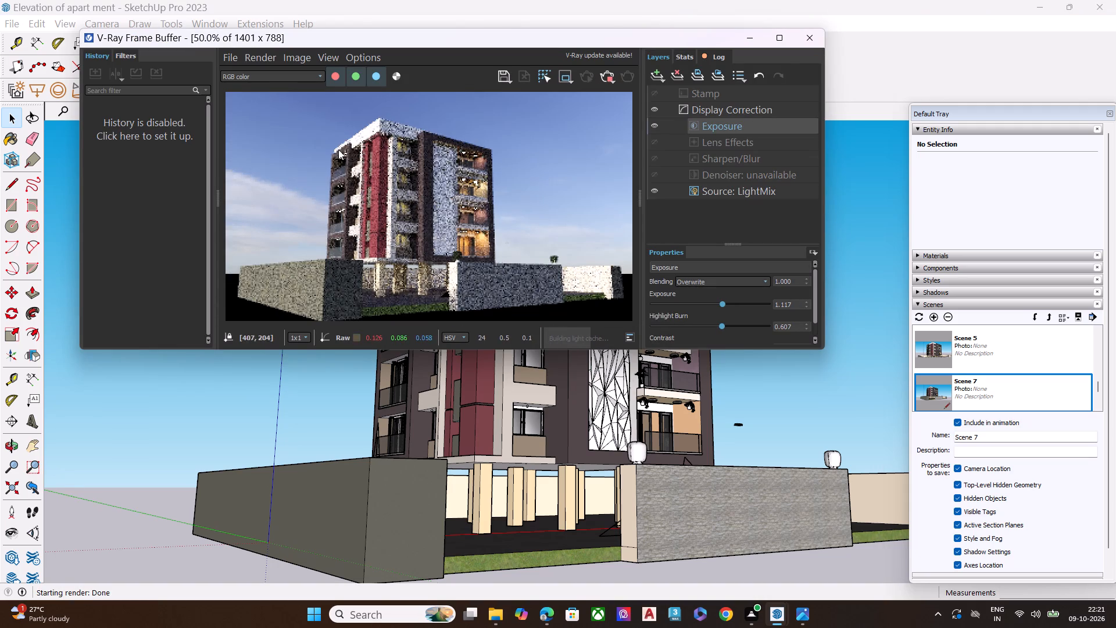
click(772, 38)
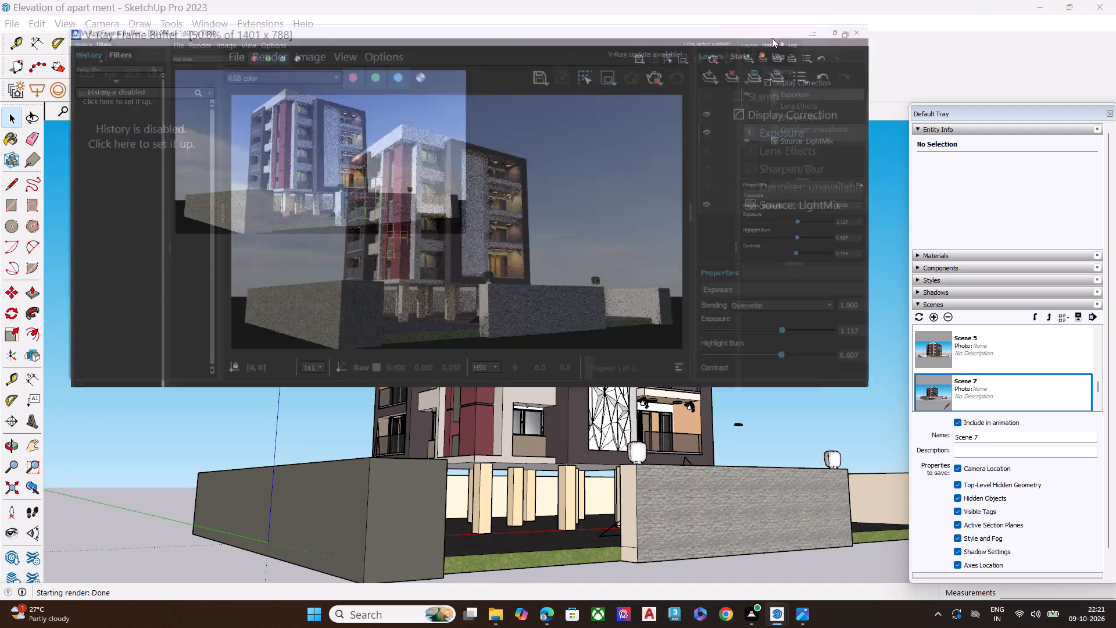
scroll(610, 289, up, 1)
scroll(610, 289, down, 1)
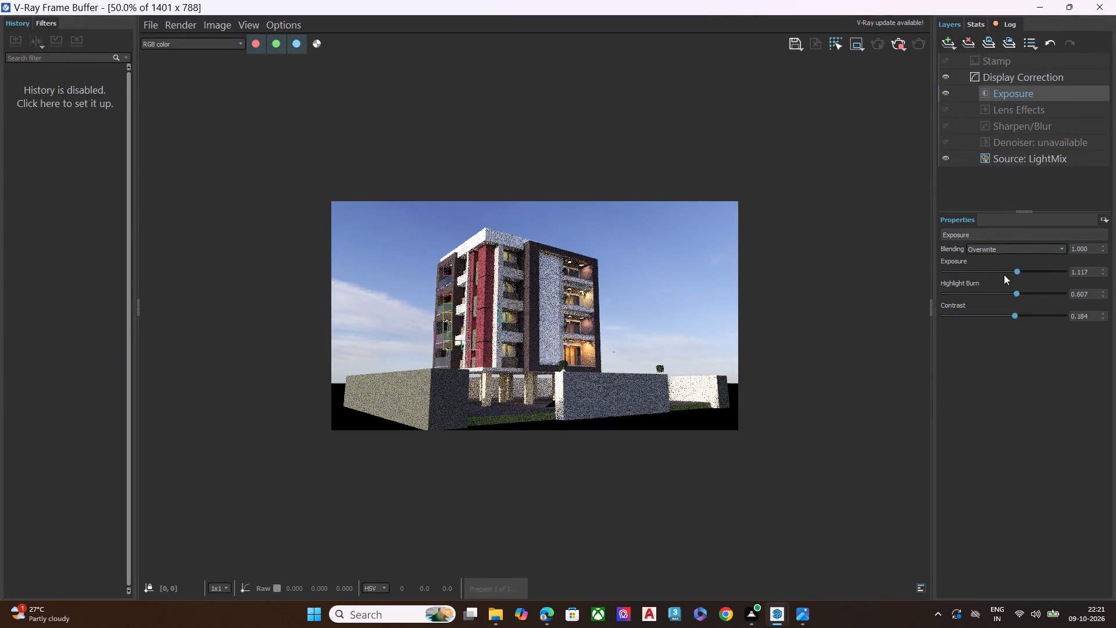
In the render's LightMix, try a Dome Light intensity of 5 and bring it back down to 0.990.
click(1008, 162)
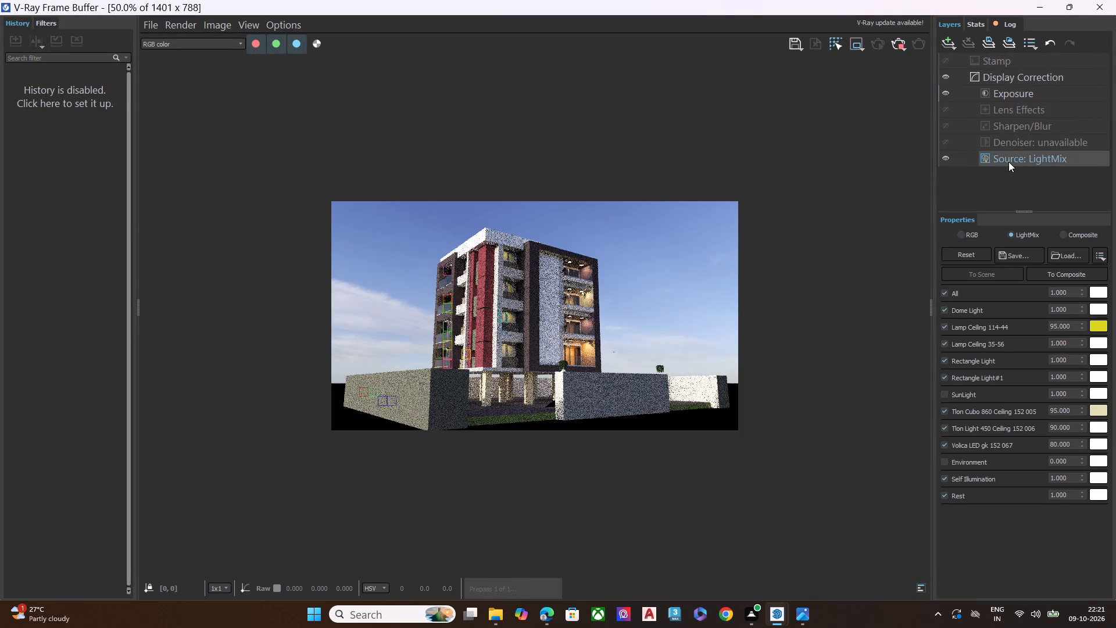
click(1079, 307)
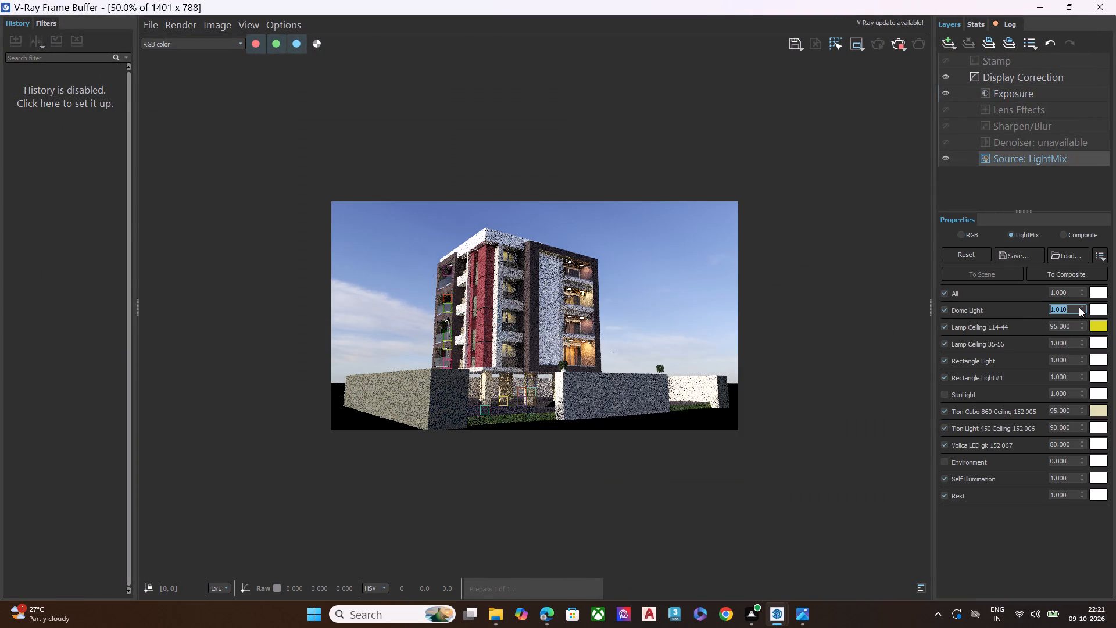
key(BackSpace)
key(BackSpace)
key(5)
key(Return)
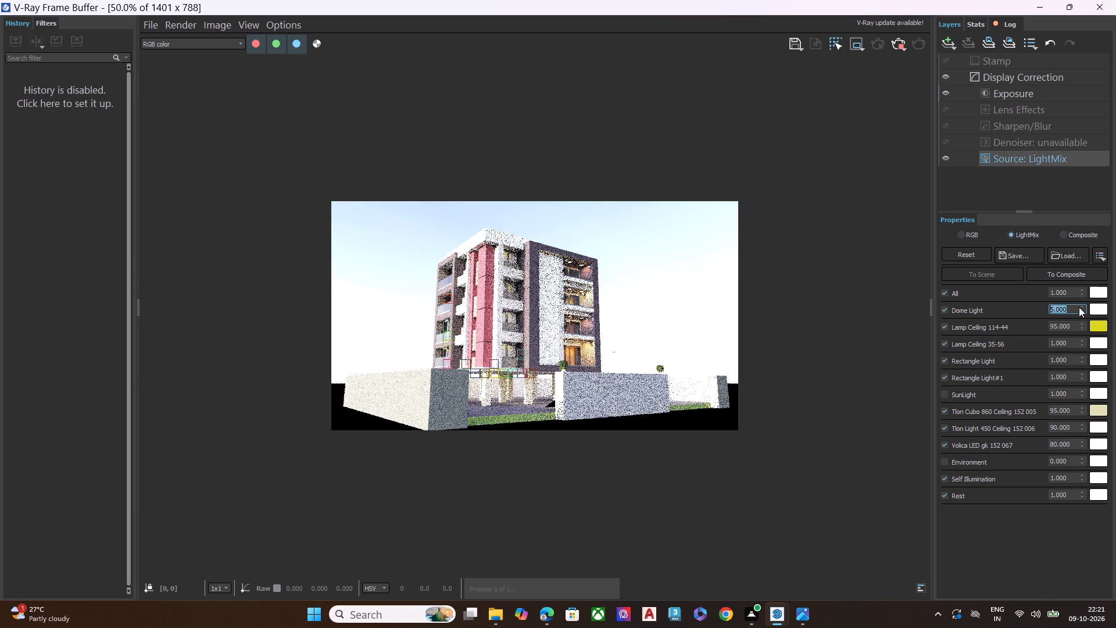
key(BackSpace)
key(1)
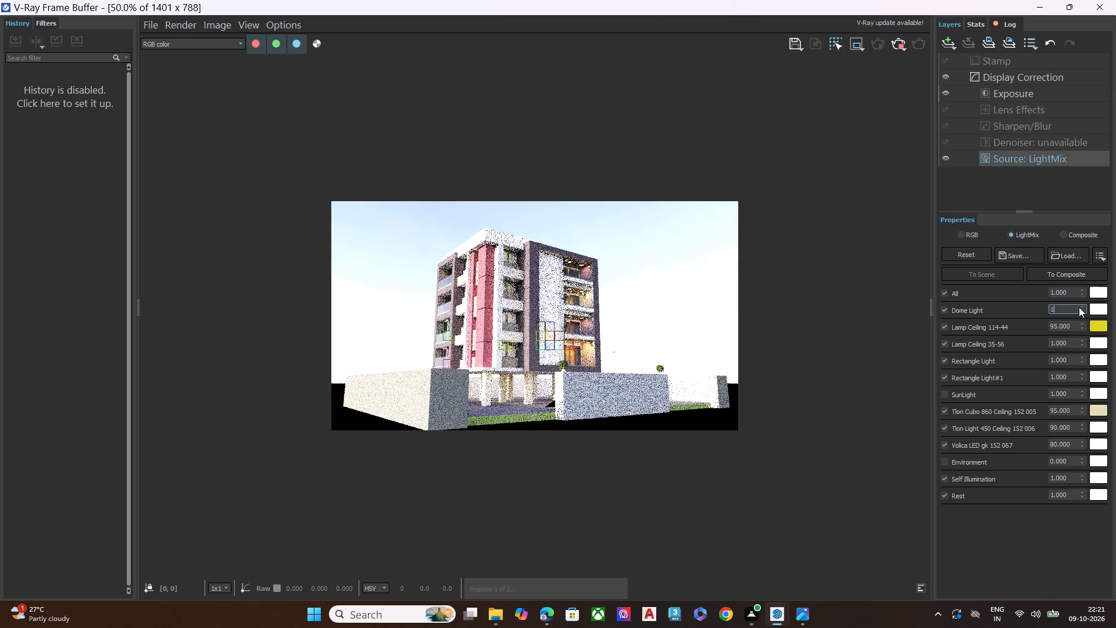
key(Return)
key(Down)
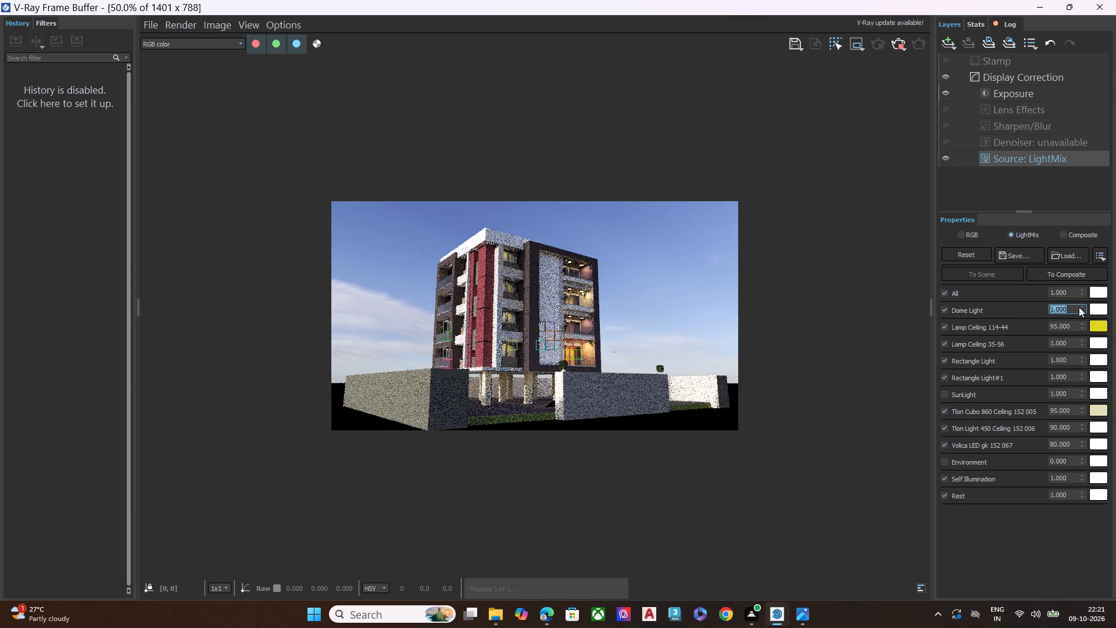
Set the Lamp Ceiling 35-56 intensity in the LightMix to 80.
click(1072, 342)
key(BackSpace)
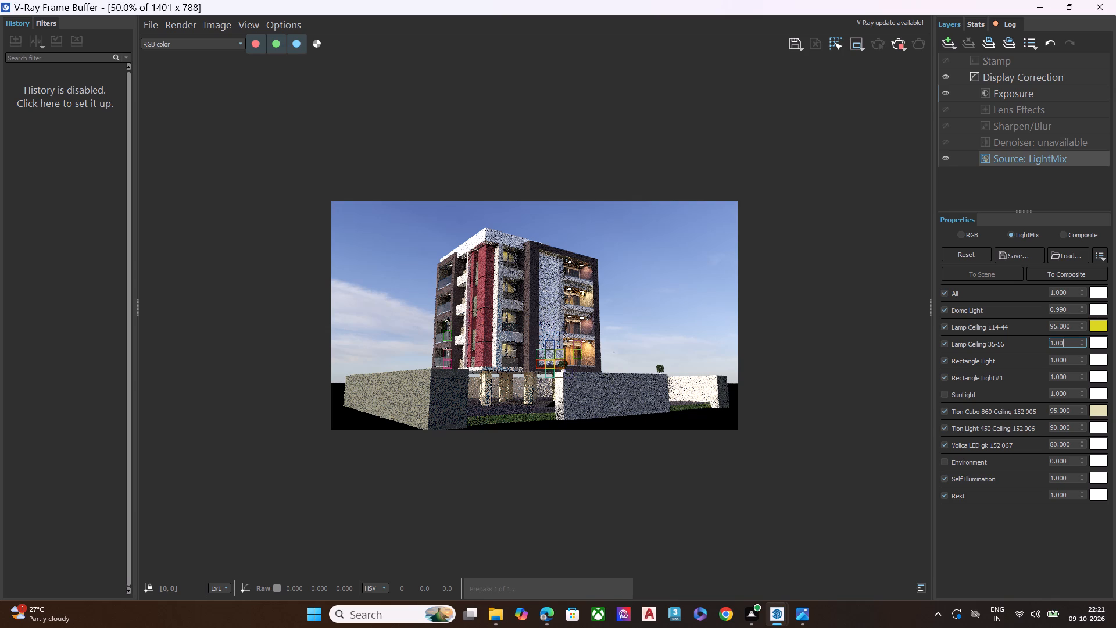
key(BackSpace)
key(BackSpace)
key(BackSpace)
key(BackSpace)
key(BackSpace)
key(BackSpace)
key(BackSpace)
key(BackSpace)
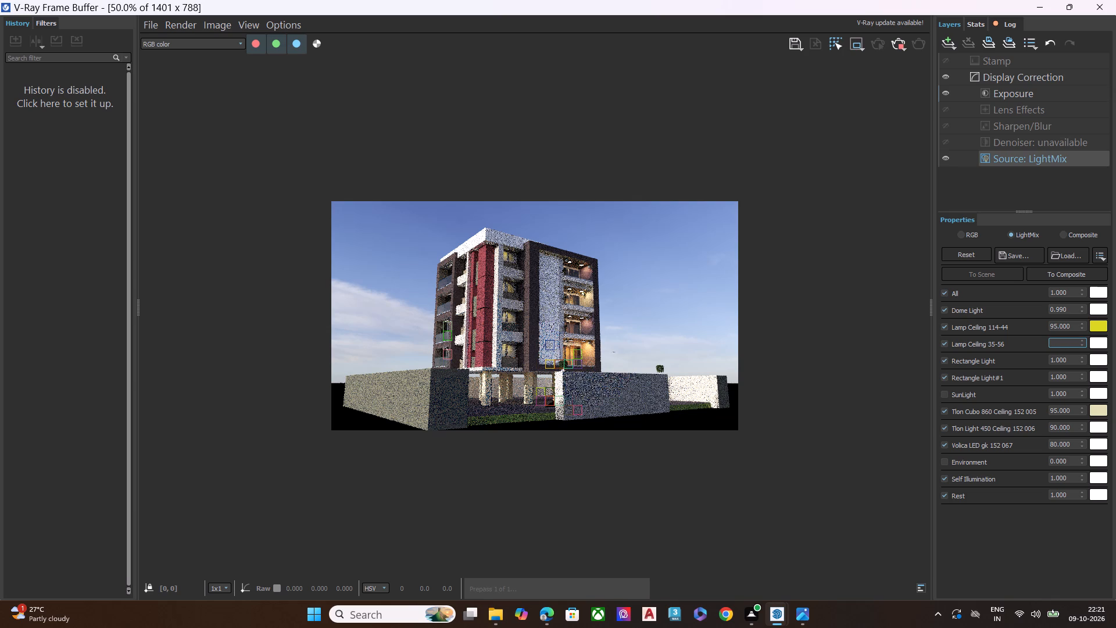
text(80)
key(Return)
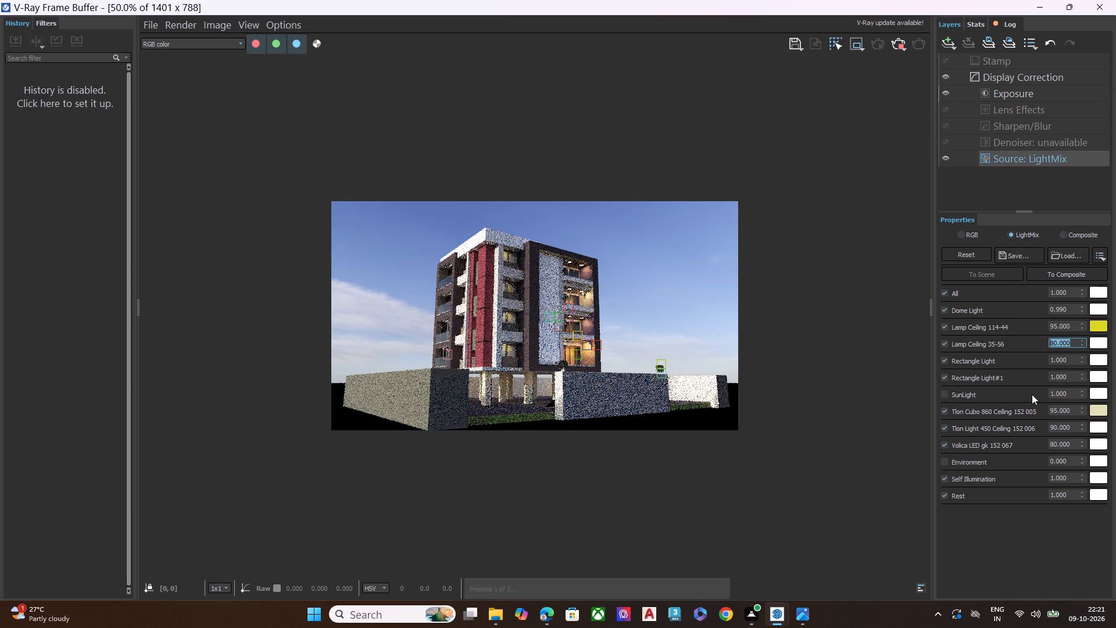
Enable the SunLight in the LightMix.
click(945, 395)
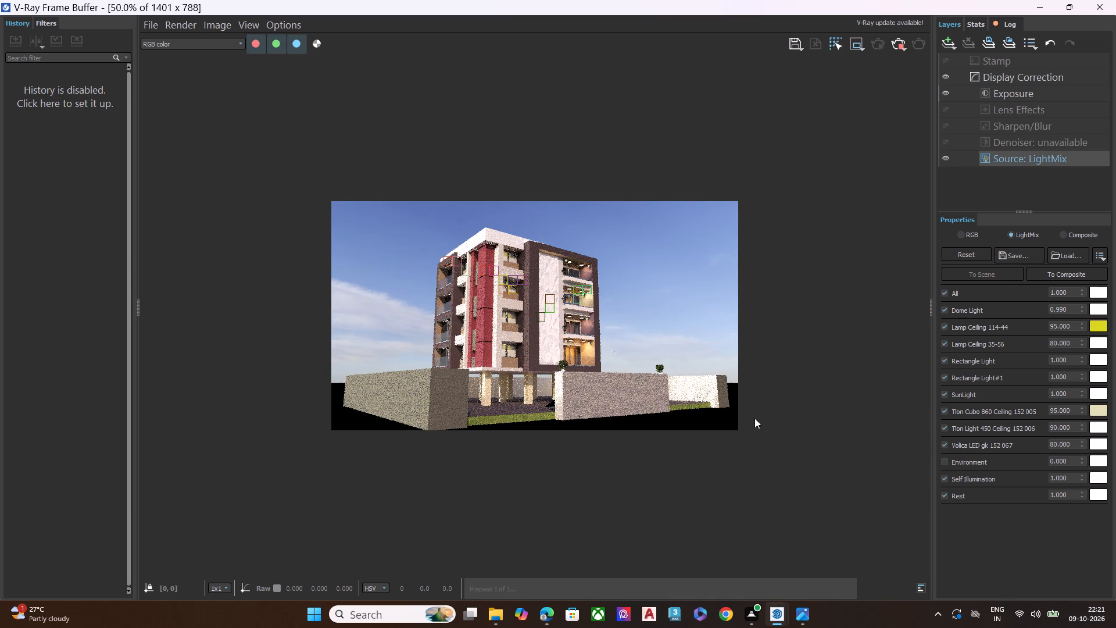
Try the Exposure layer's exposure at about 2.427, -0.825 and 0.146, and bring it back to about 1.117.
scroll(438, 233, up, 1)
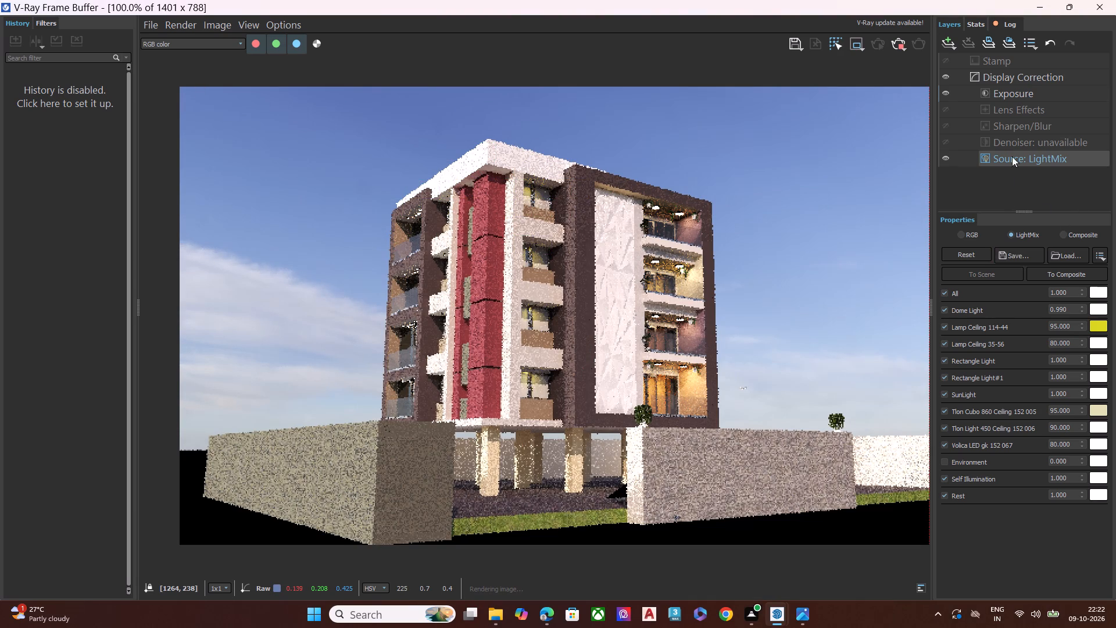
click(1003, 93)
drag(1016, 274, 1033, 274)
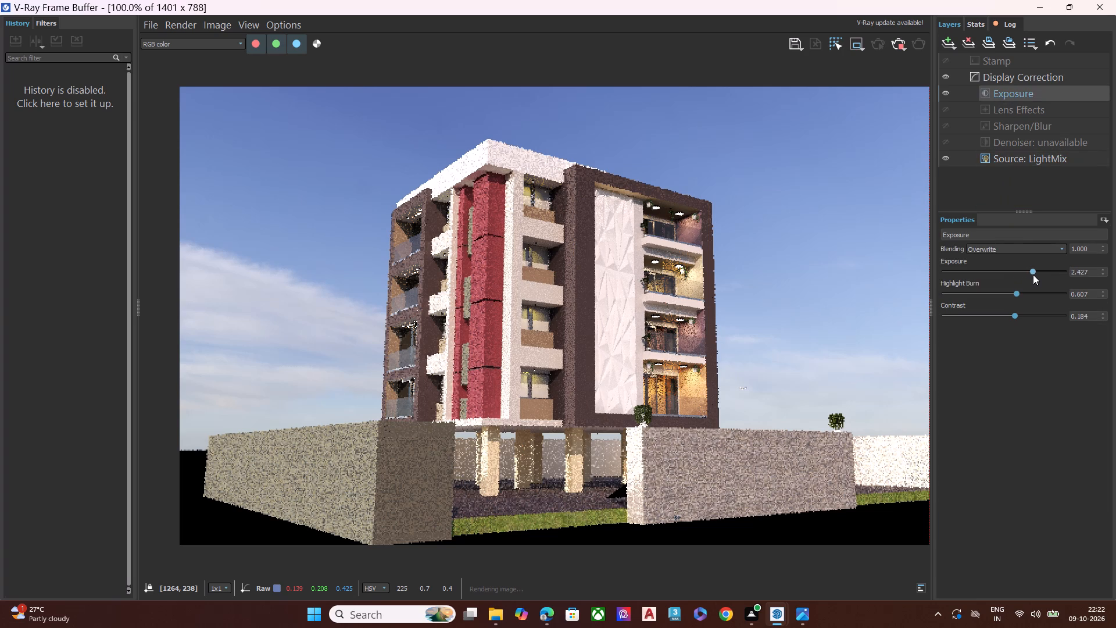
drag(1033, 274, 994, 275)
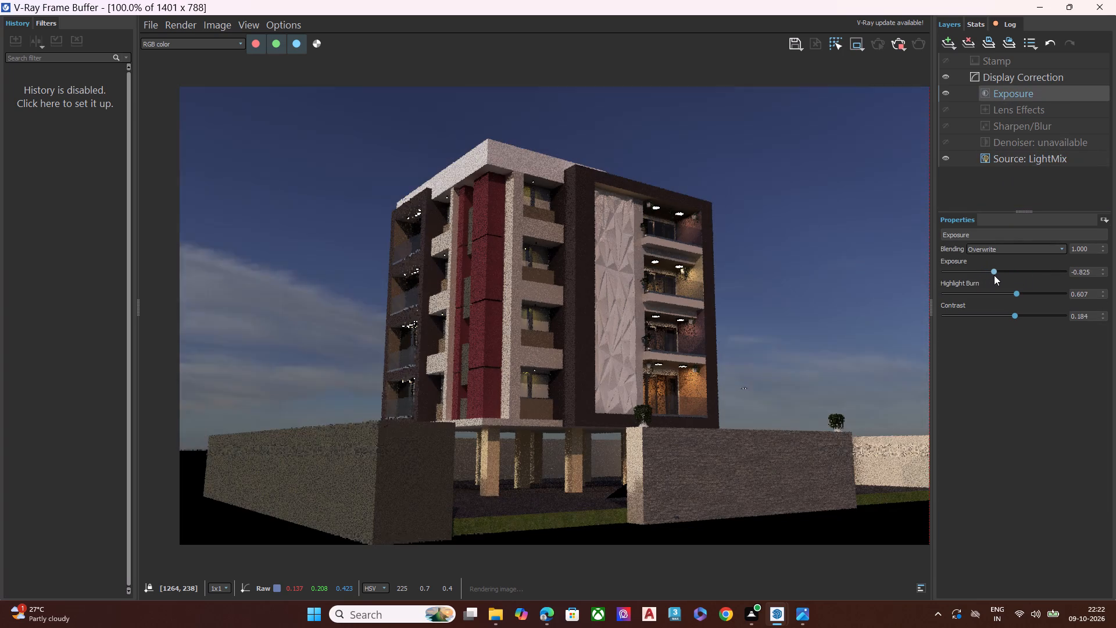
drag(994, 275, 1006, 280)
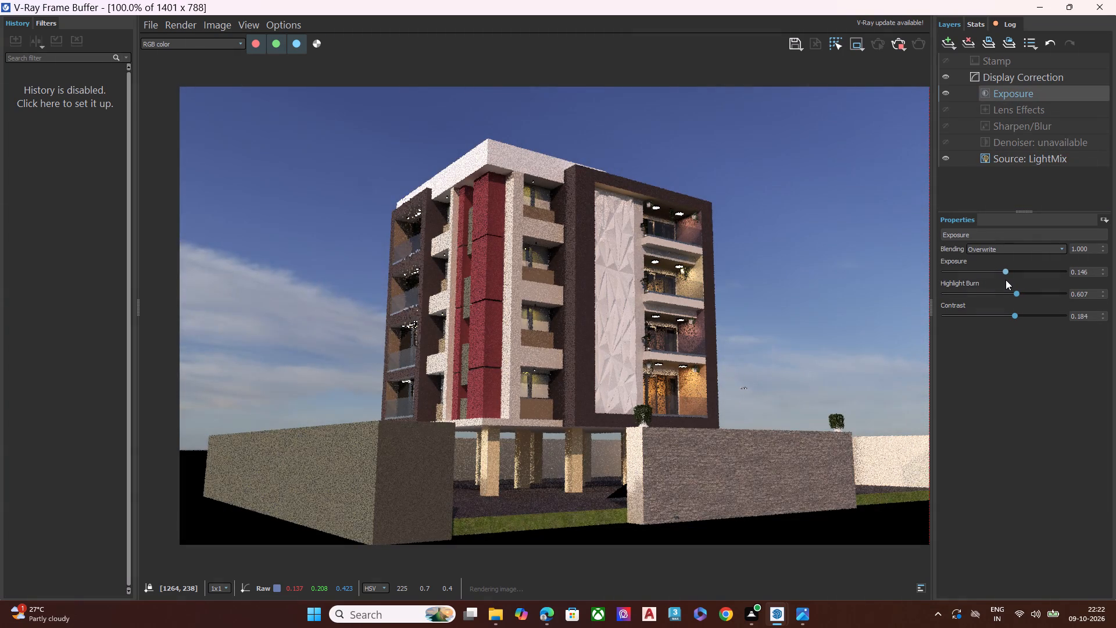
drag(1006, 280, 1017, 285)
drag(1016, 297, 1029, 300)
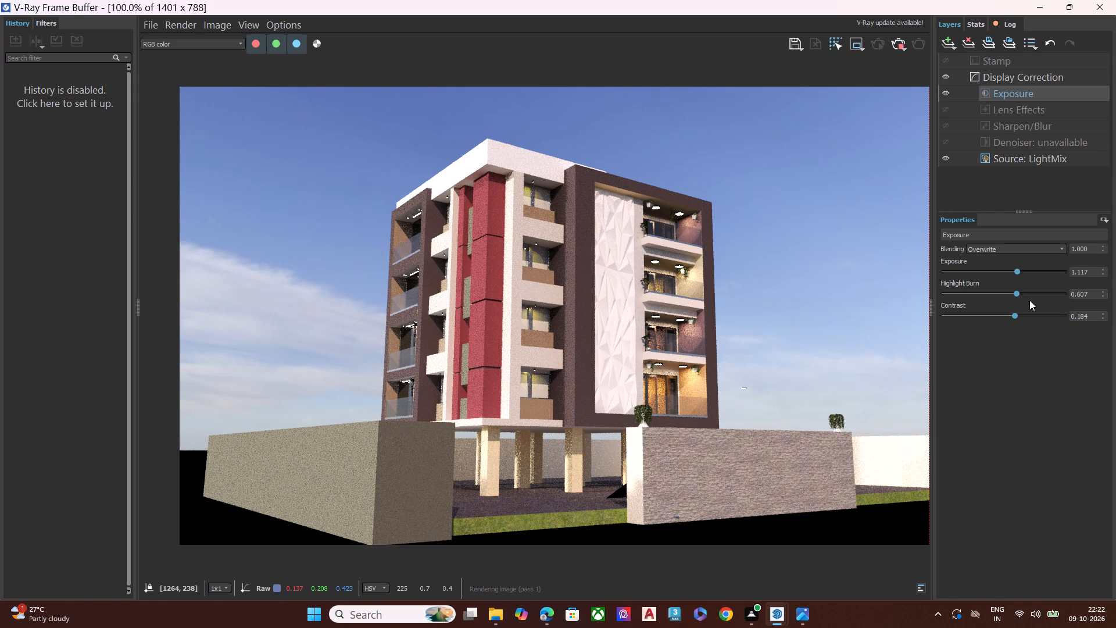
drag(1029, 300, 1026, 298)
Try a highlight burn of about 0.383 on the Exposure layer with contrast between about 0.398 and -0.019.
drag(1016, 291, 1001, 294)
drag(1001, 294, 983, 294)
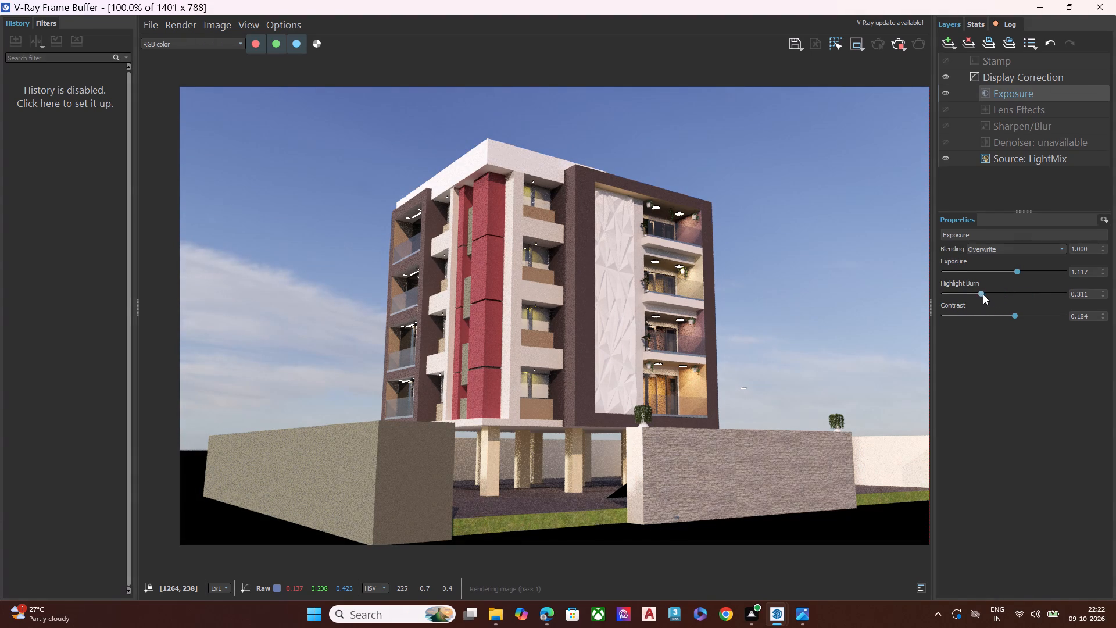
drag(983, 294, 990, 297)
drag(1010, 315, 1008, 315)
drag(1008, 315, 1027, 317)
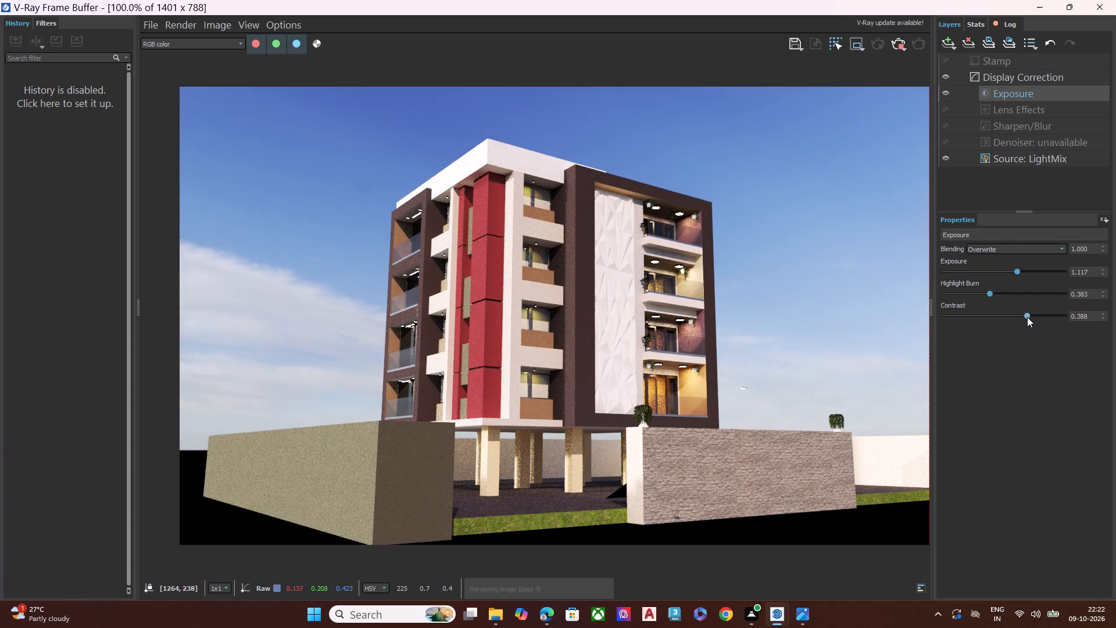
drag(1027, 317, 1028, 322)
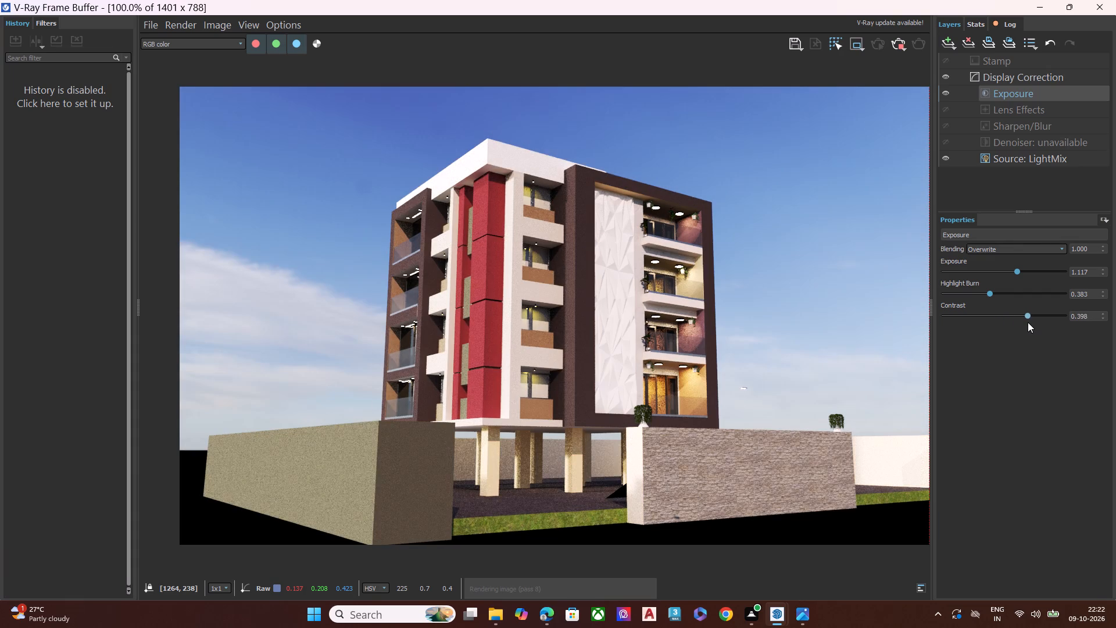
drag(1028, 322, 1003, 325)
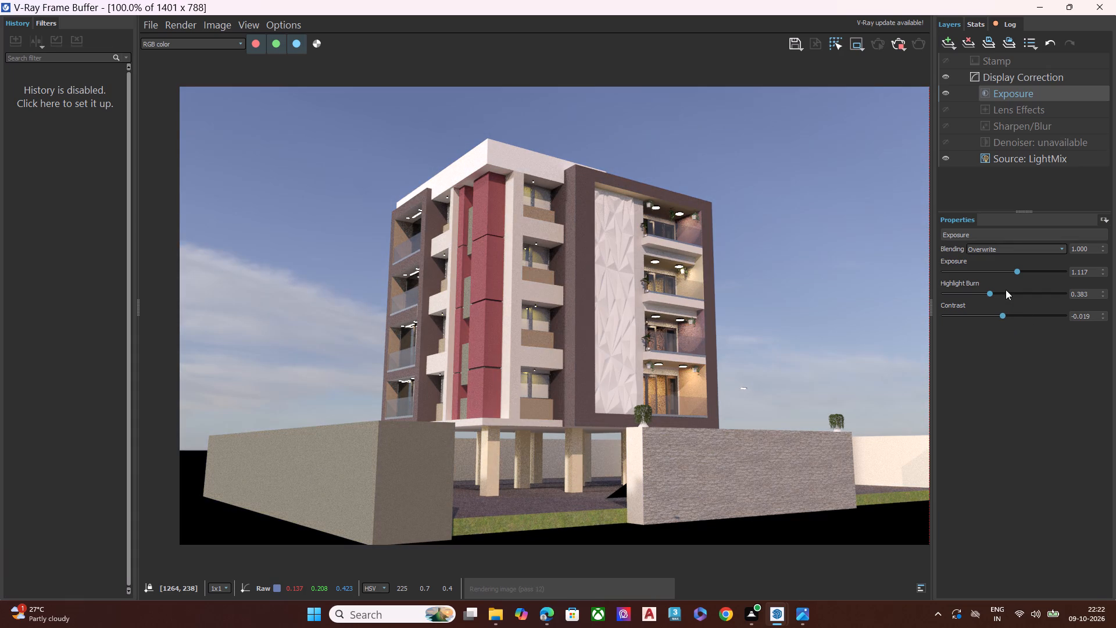
Set the Exposure layer to exposure about 0.437, highlight burn about 0.476 and contrast about 0.291.
click(1006, 290)
click(1012, 293)
drag(1017, 270, 1011, 275)
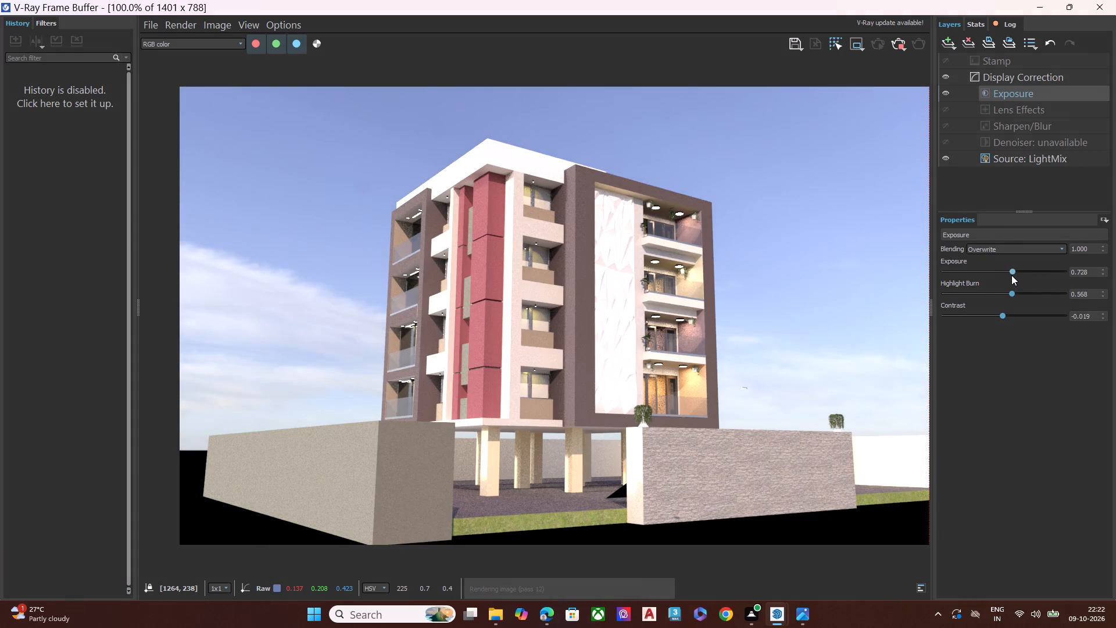
drag(1011, 275, 1009, 276)
click(1001, 294)
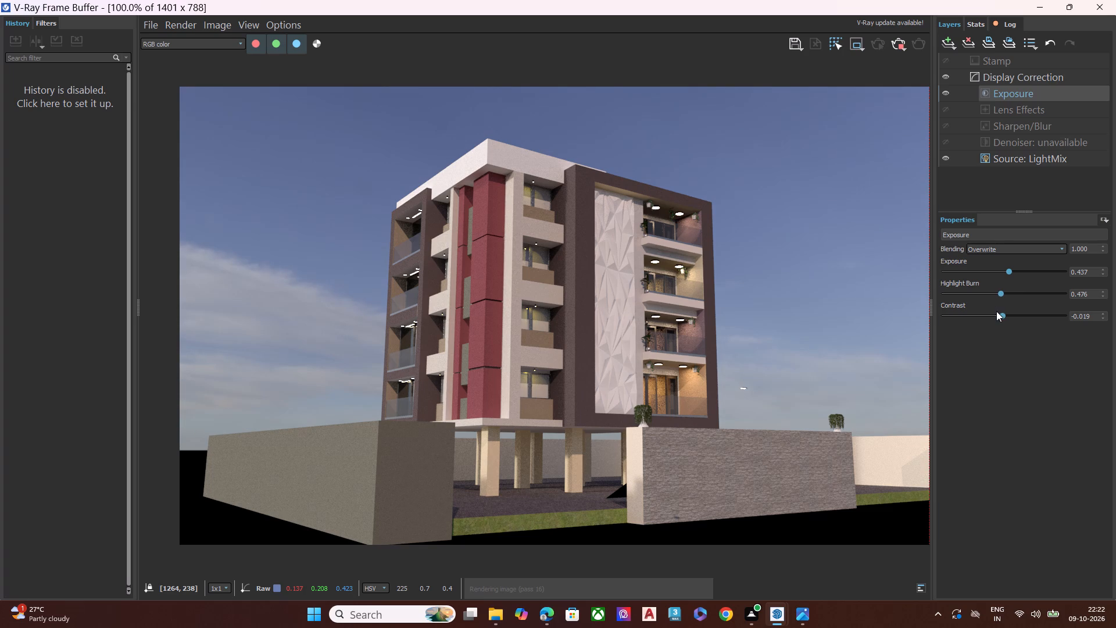
click(996, 316)
click(1015, 316)
click(1021, 315)
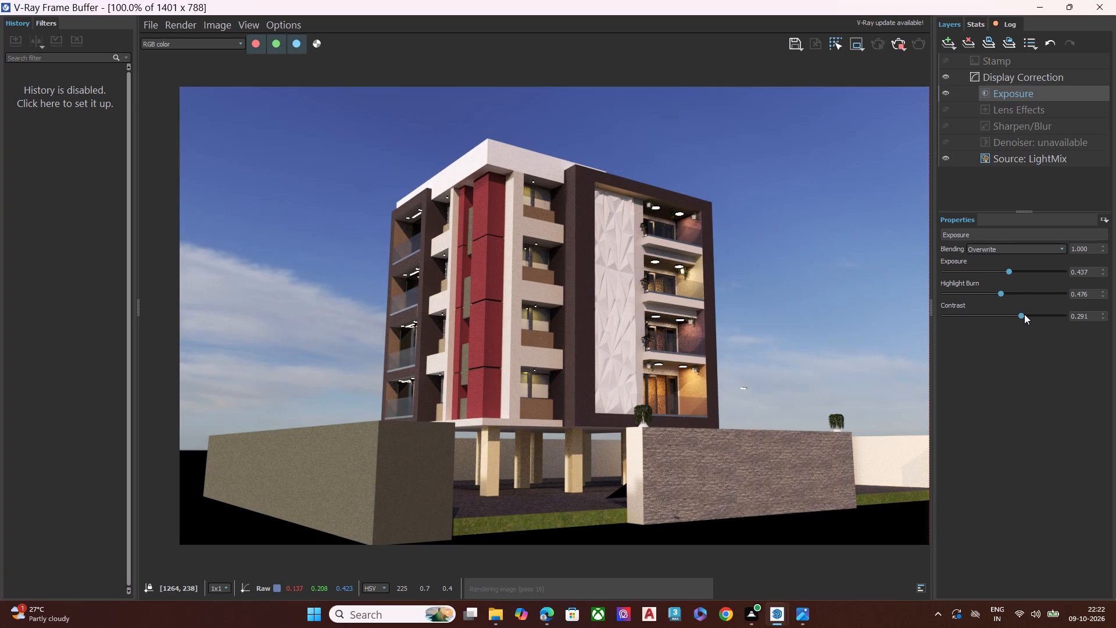
Set the Exposure layer's highlight burn to about 0.597 and contrast to about 0.155.
click(1010, 292)
click(999, 295)
click(1015, 293)
click(1013, 316)
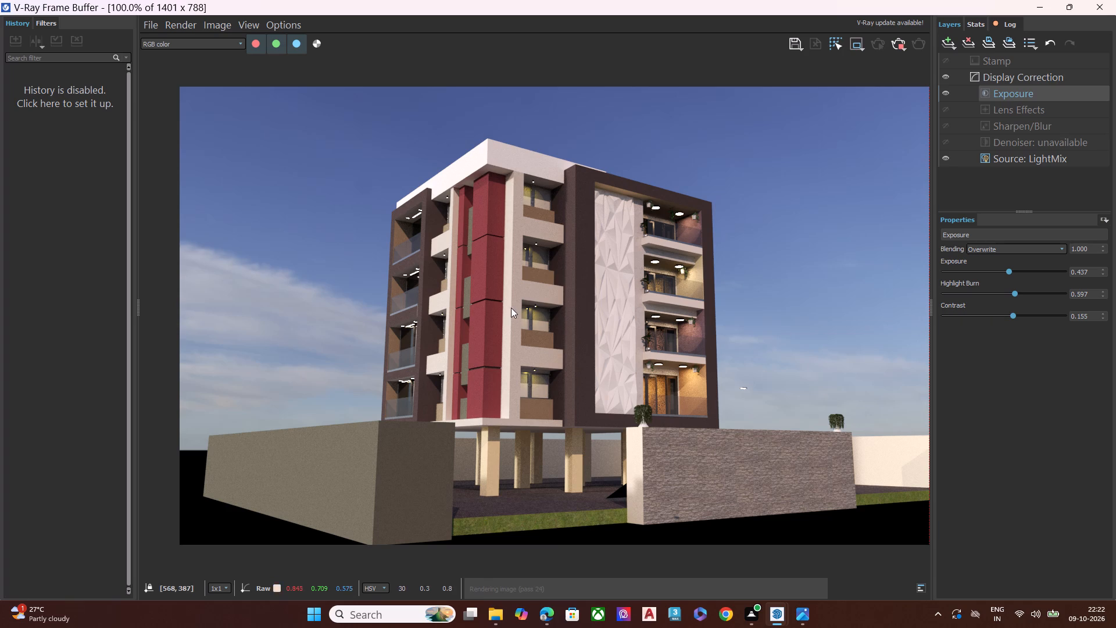
Save the rendered image in Documents as a PNG named Building Elevation scene 3.
click(798, 40)
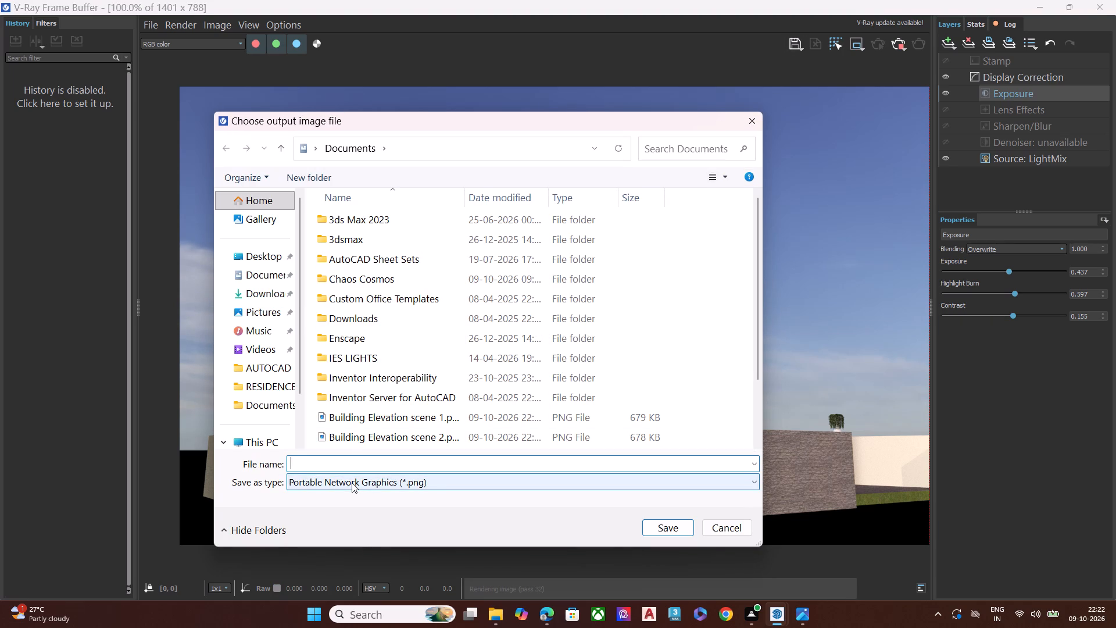
text(build)
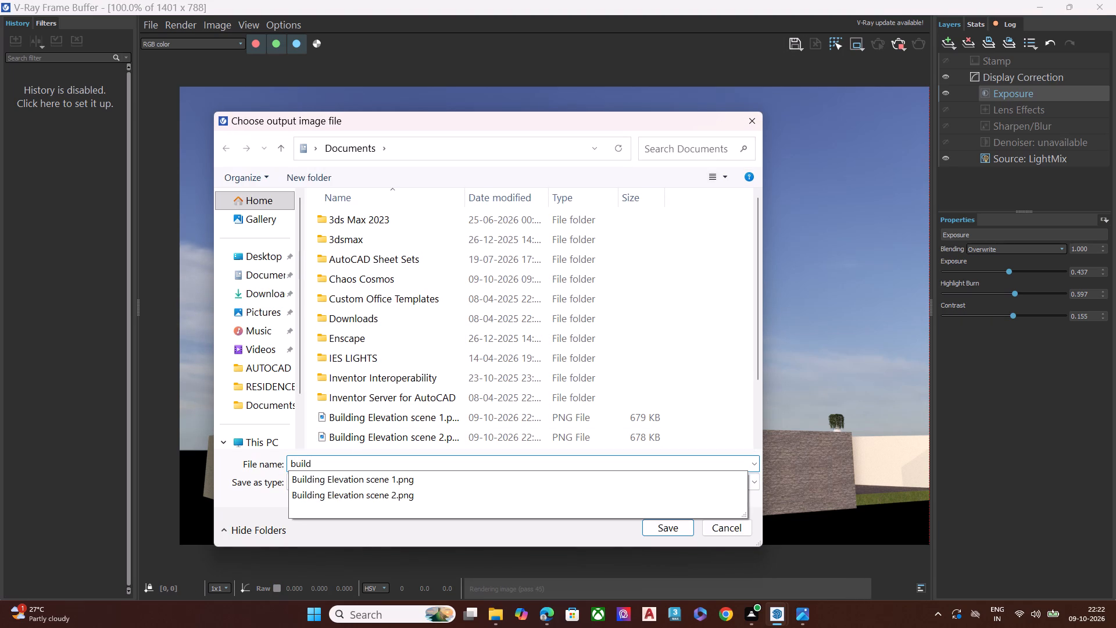
key(BackSpace)
key(BackSpace)
key(BackSpace)
key(BackSpace)
key(BackSpace)
key(BackSpace)
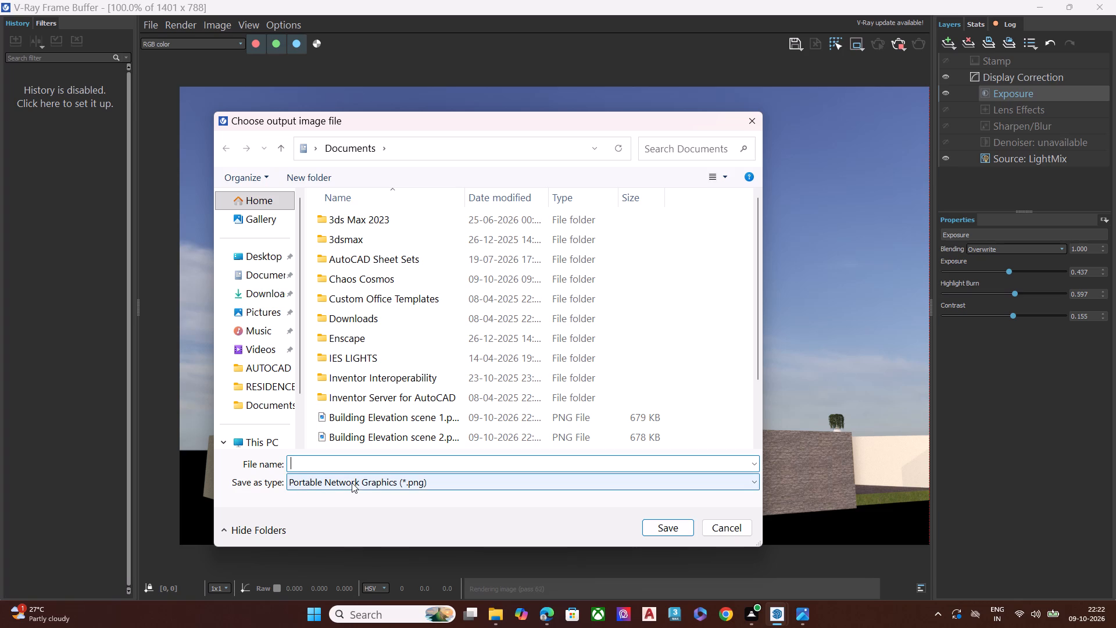
key(shift+b)
text(ui)
key(l)
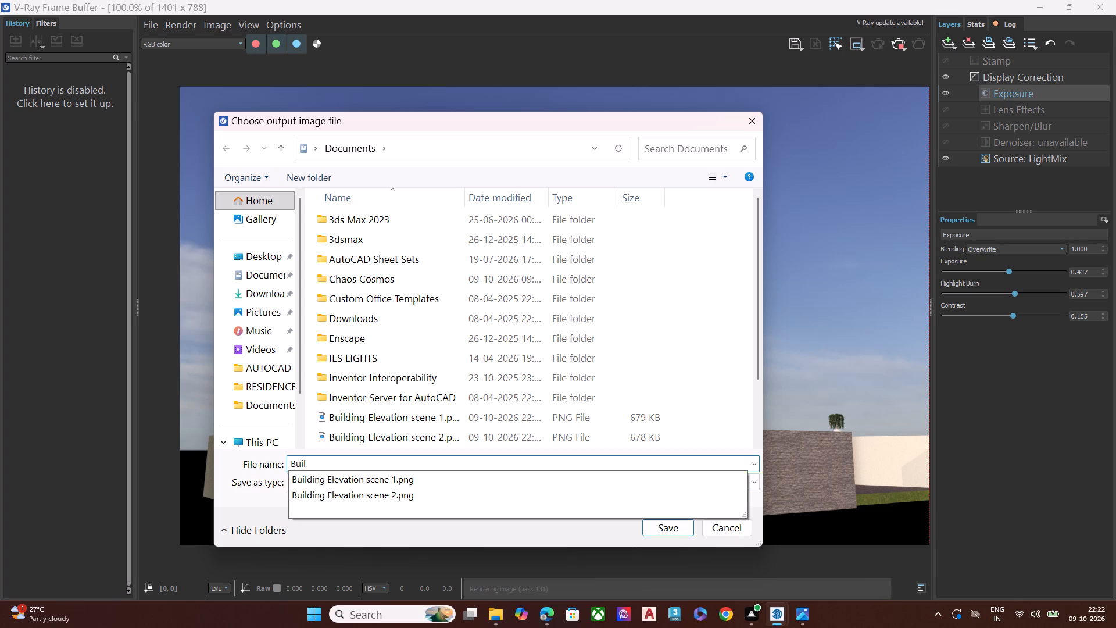
text(ding)
key(space)
text(Ele)
text(vationn)
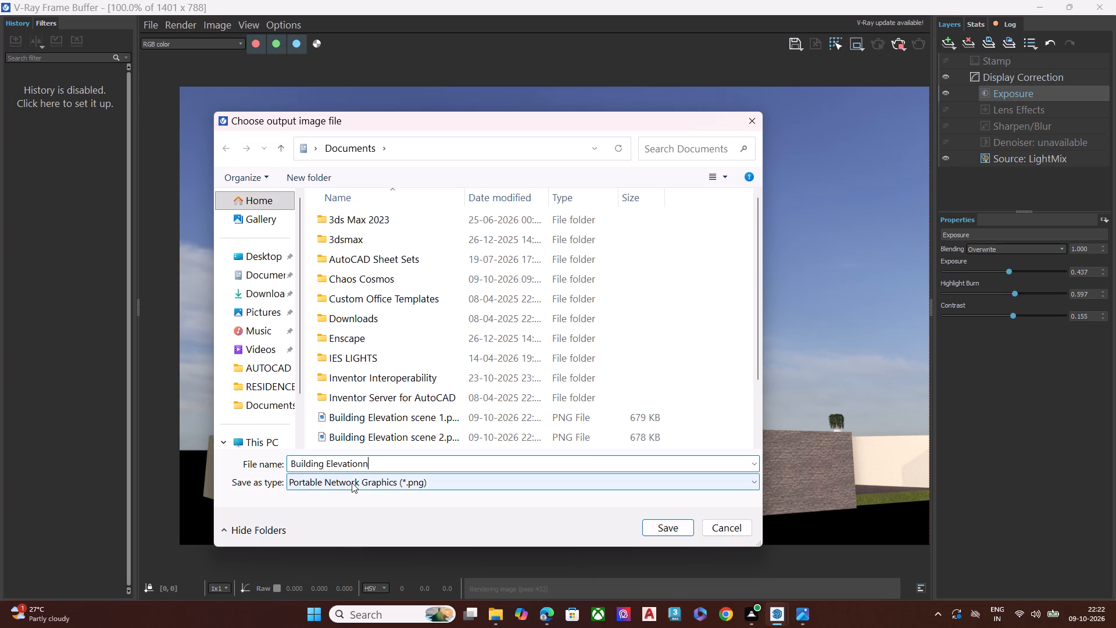
key(BackSpace)
key(space)
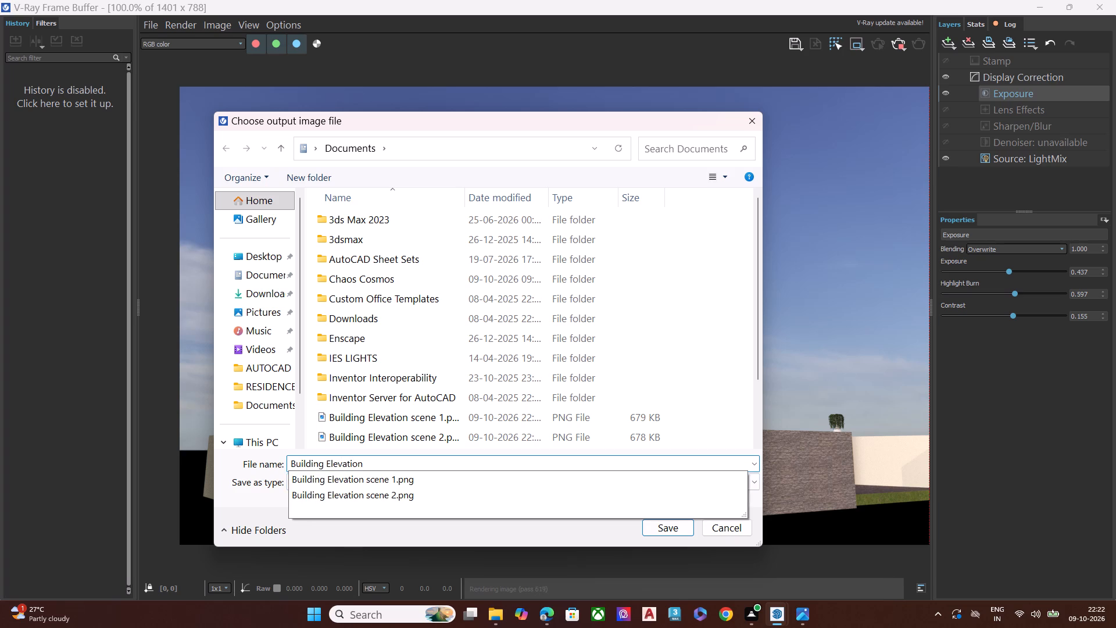
text(scene)
key(space)
key(3)
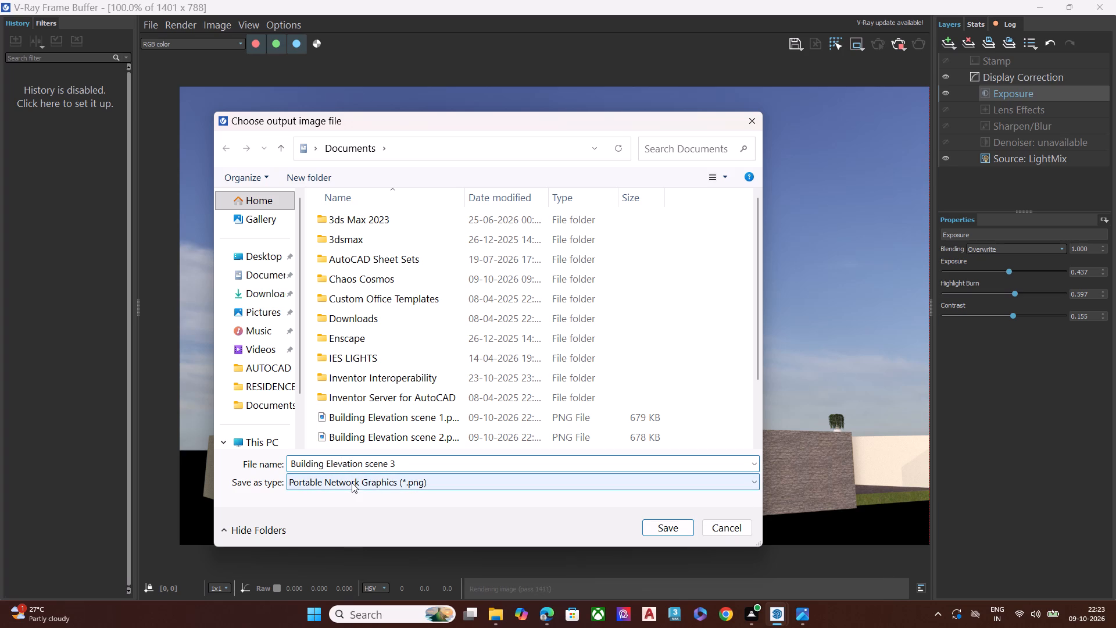
click(661, 531)
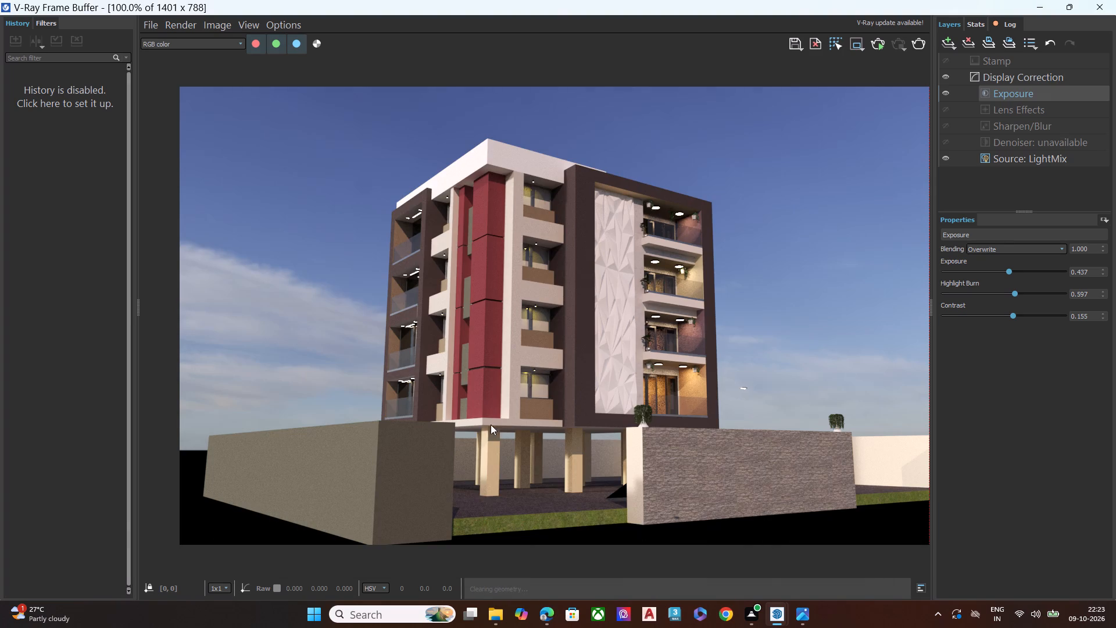
Set the Exposure layer's highlight burn to about 0.752, try exposure at about 1.068, and lower exposure to about 0.243.
drag(1025, 294, 1033, 293)
drag(1033, 293, 1034, 292)
drag(1015, 270, 1015, 275)
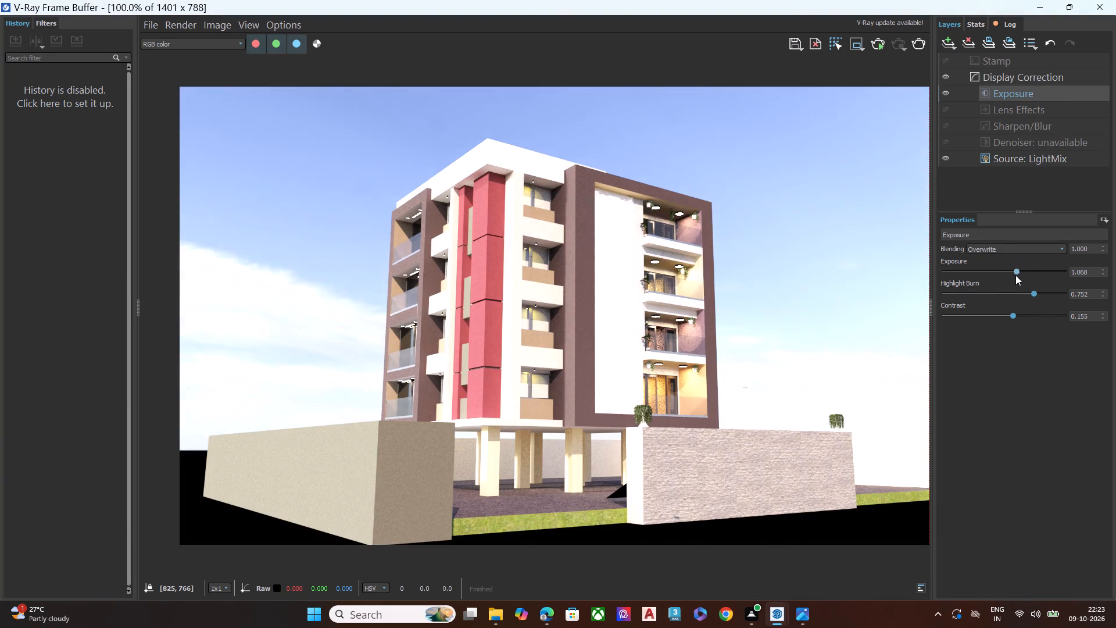
drag(1015, 275, 1007, 280)
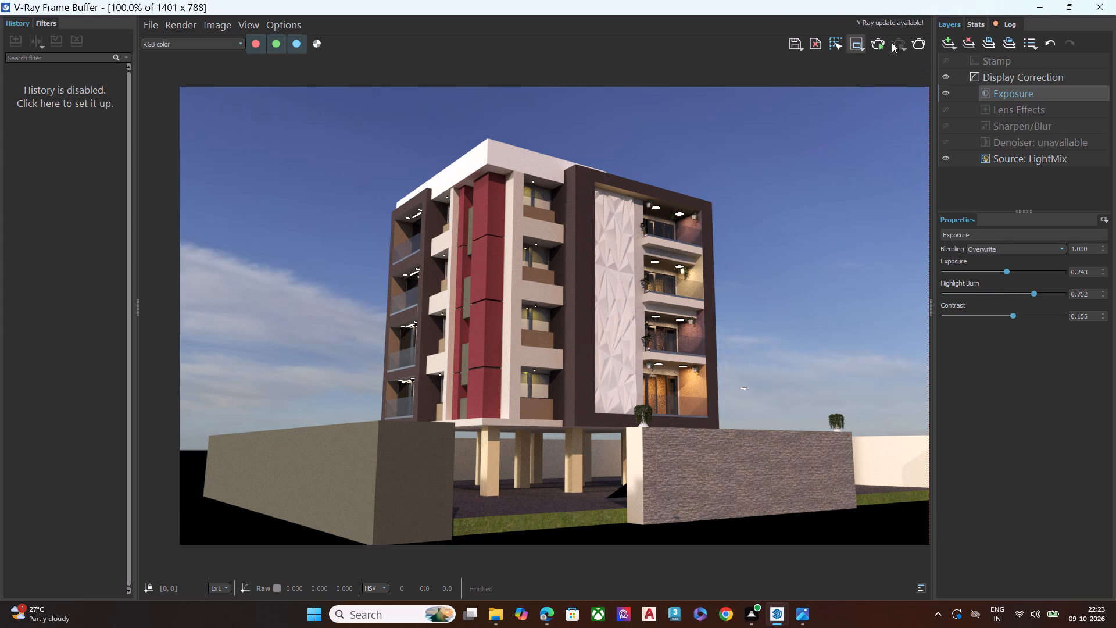
Render the apartment from Scene 4, zoomed in and orbited to face the textured white panel and balconies more squarely.
click(1104, 0)
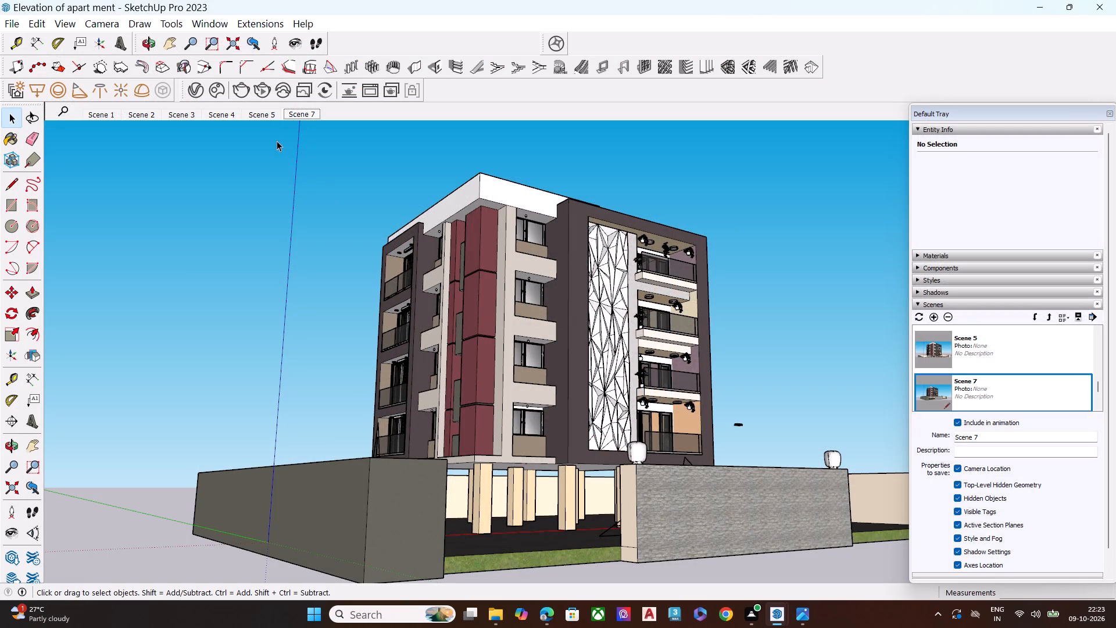
click(264, 114)
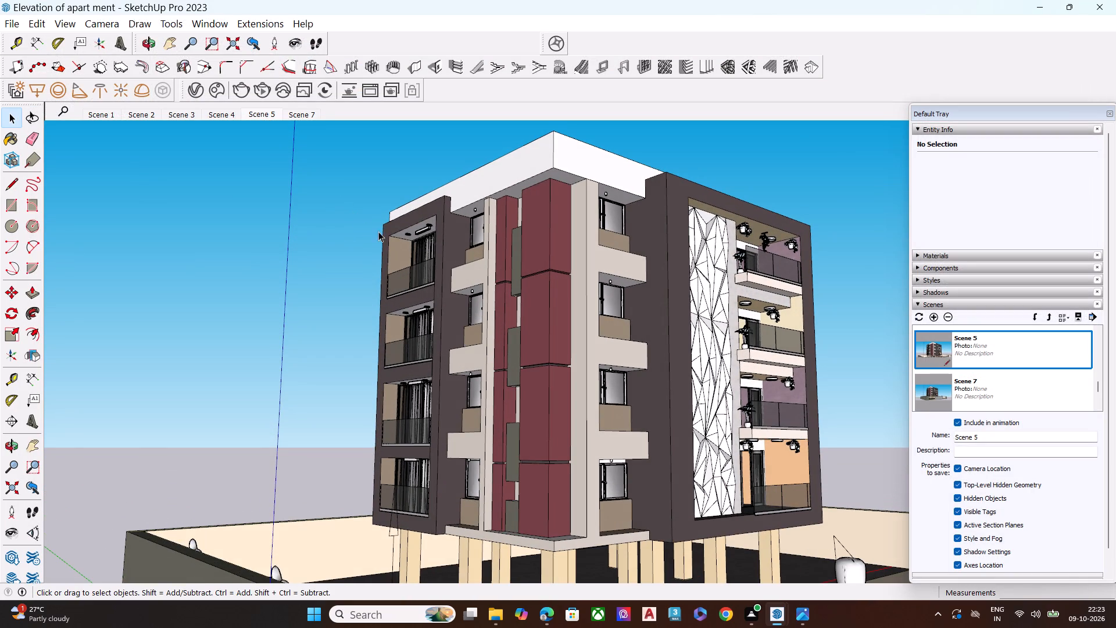
click(213, 120)
click(221, 115)
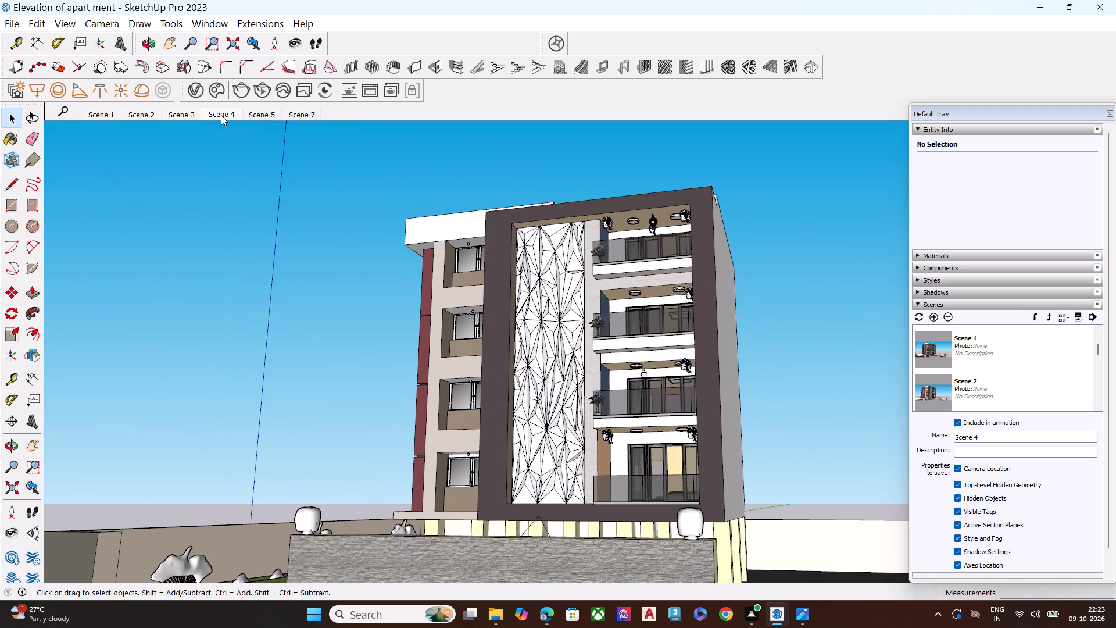
scroll(635, 452, up, 2)
middle_drag(574, 458, 645, 451)
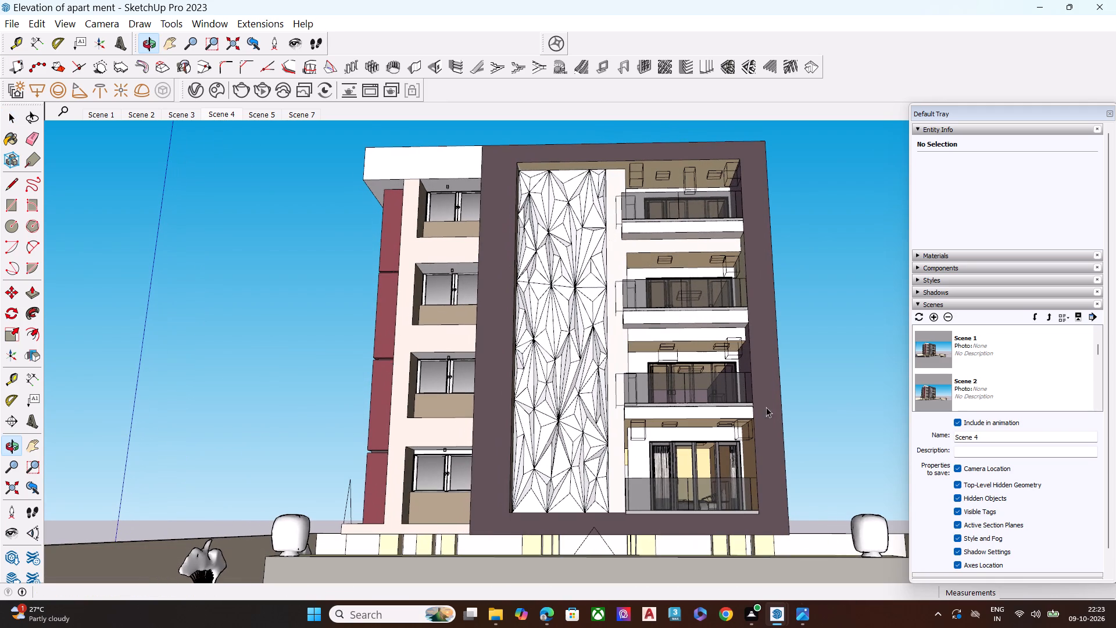
click(840, 387)
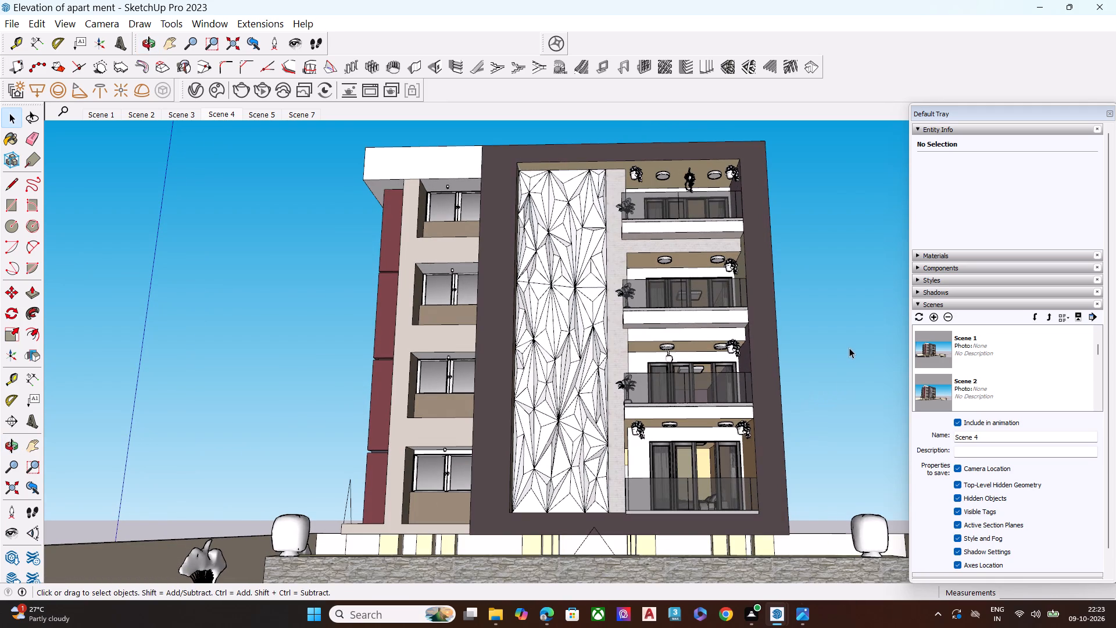
click(850, 345)
click(262, 90)
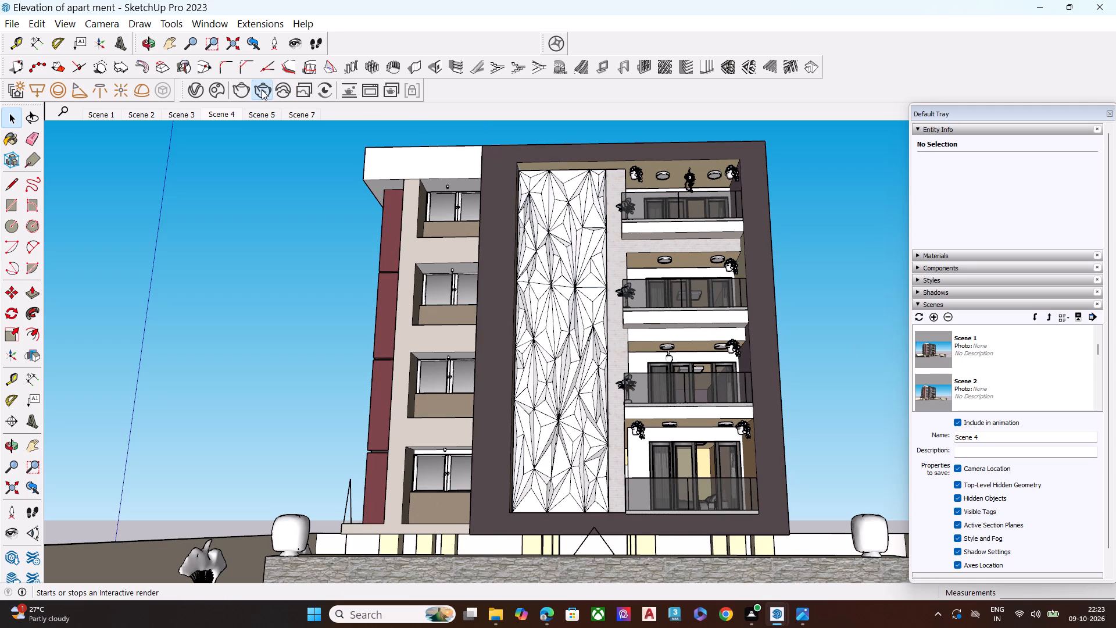
click(238, 88)
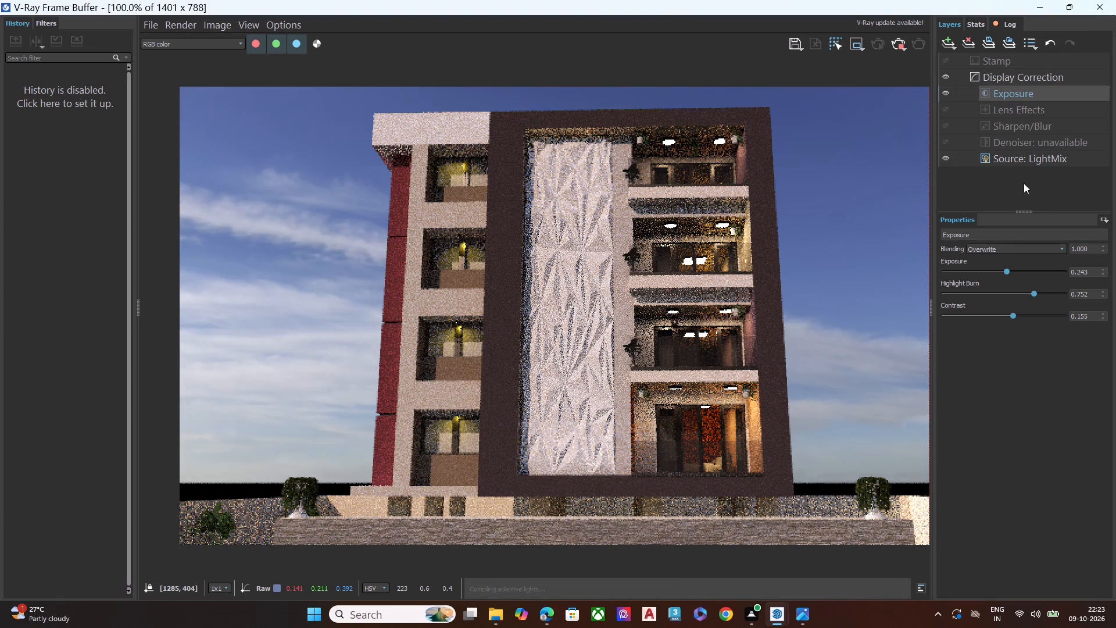
Set the Self Illumination intensity to 3 in the LightMix.
click(1029, 159)
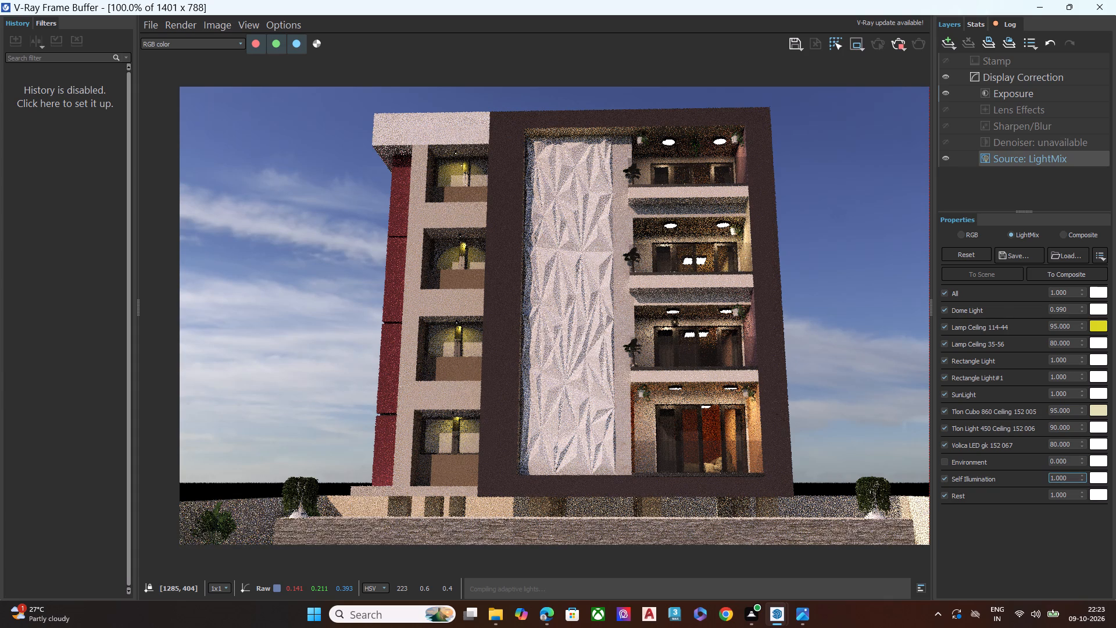
click(1072, 476)
key(BackSpace)
key(BackSpace)
key(BackSpace)
key(BackSpace)
key(BackSpace)
key(BackSpace)
key(BackSpace)
key(BackSpace)
key(BackSpace)
key(BackSpace)
key(BackSpace)
key(BackSpace)
key(BackSpace)
key(BackSpace)
key(BackSpace)
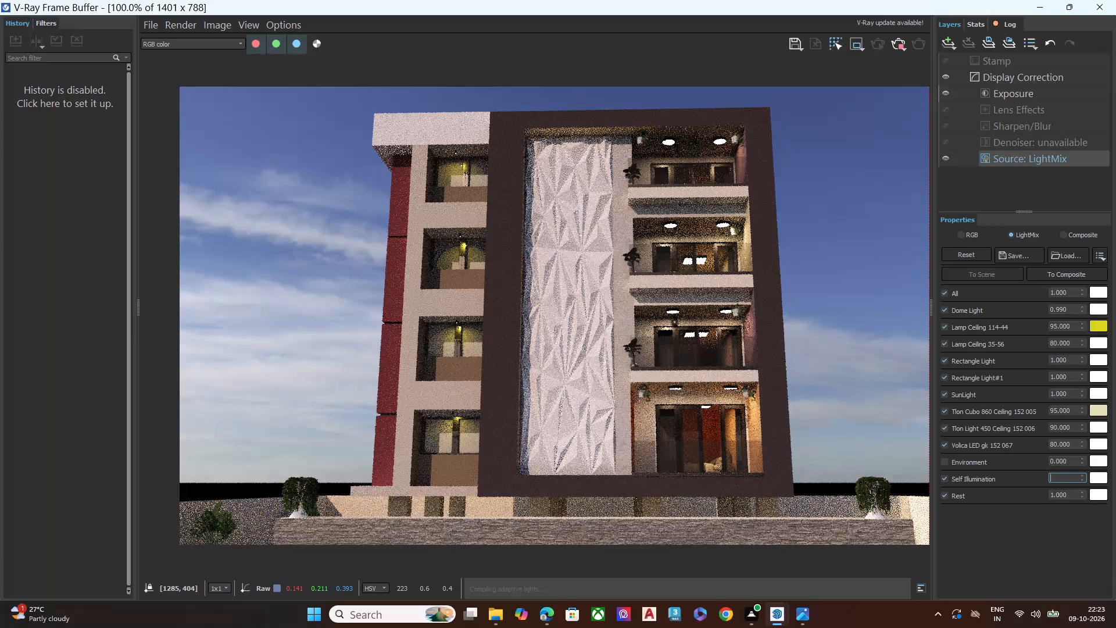
key(3)
key(Return)
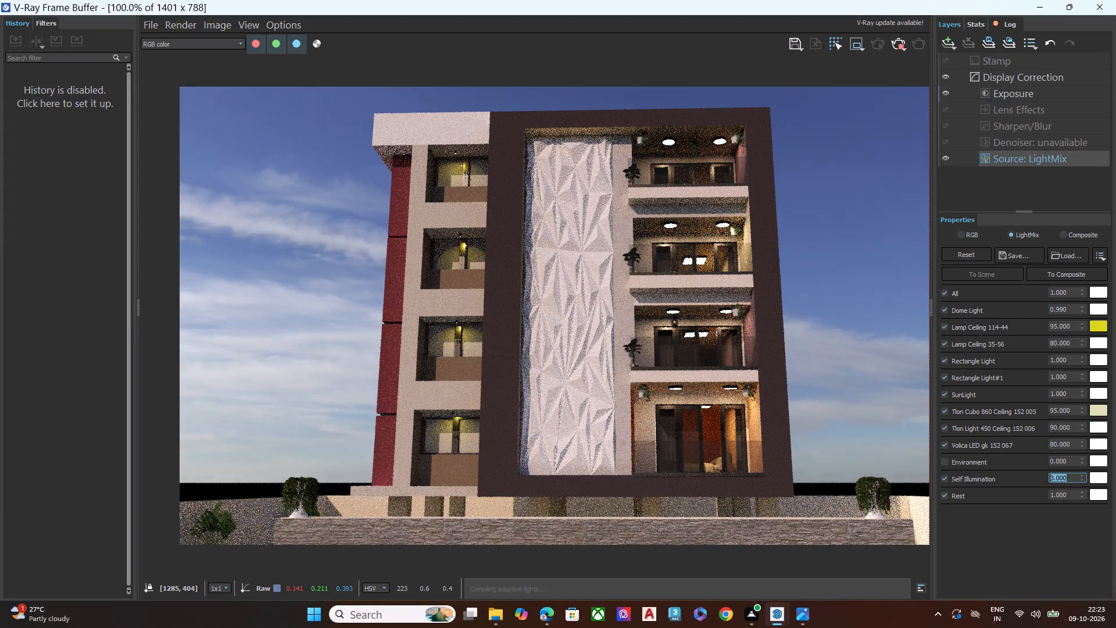
click(1013, 557)
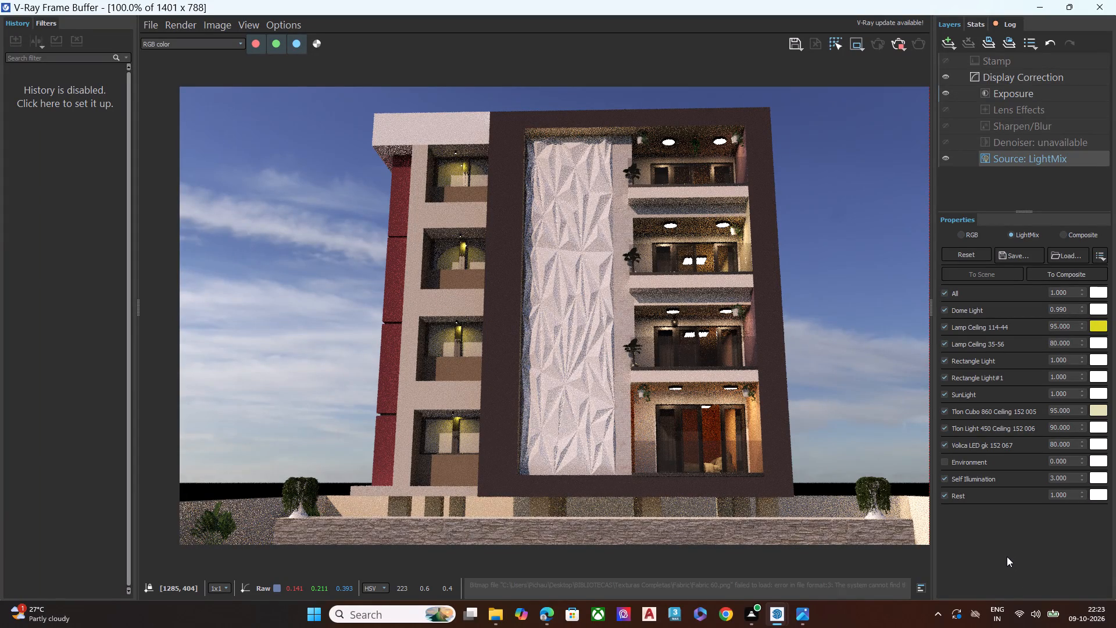
Try an intensity of 4 for the Rest entry in the LightMix, and set it to 2.
click(1070, 498)
key(BackSpace)
key(BackSpace)
key(BackSpace)
key(BackSpace)
key(BackSpace)
key(BackSpace)
key(BackSpace)
key(BackSpace)
key(BackSpace)
key(BackSpace)
key(BackSpace)
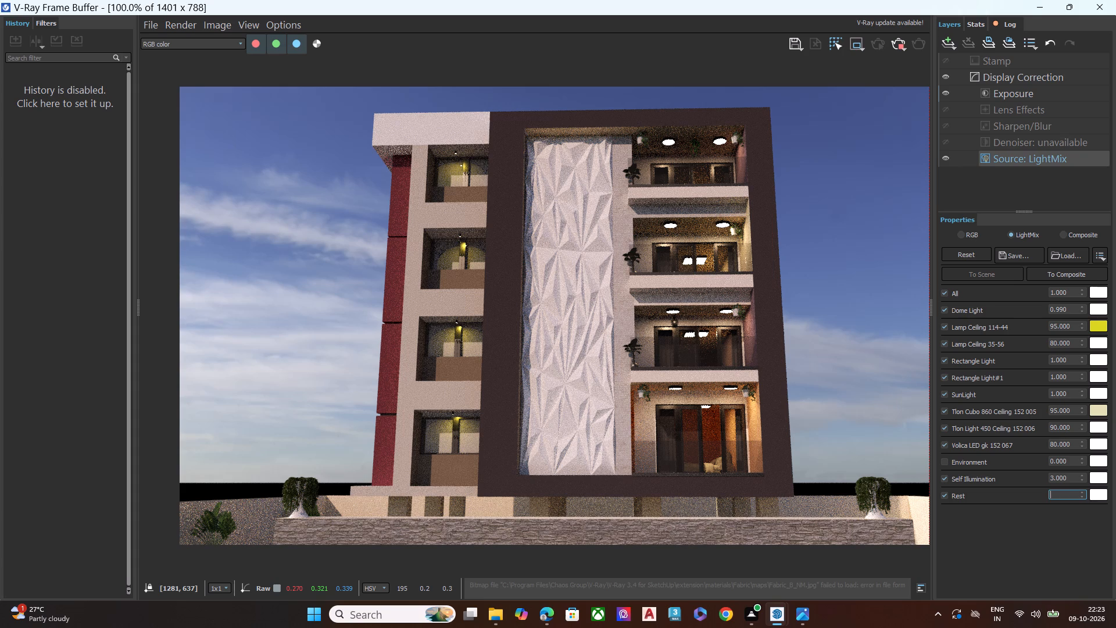
key(4)
key(Return)
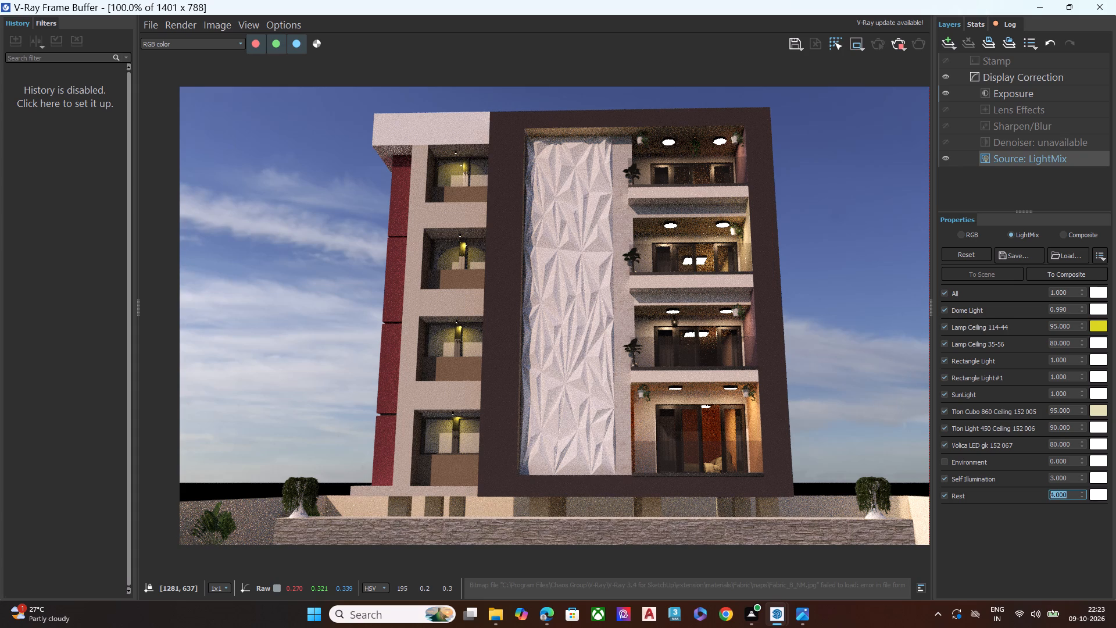
key(BackSpace)
key(2)
key(Return)
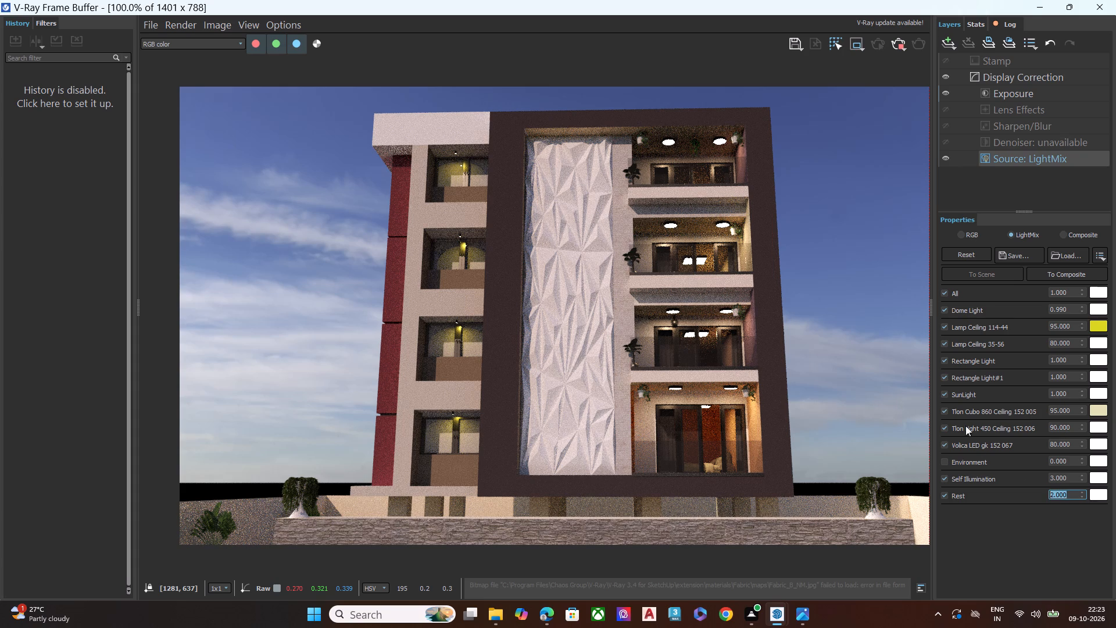
click(872, 377)
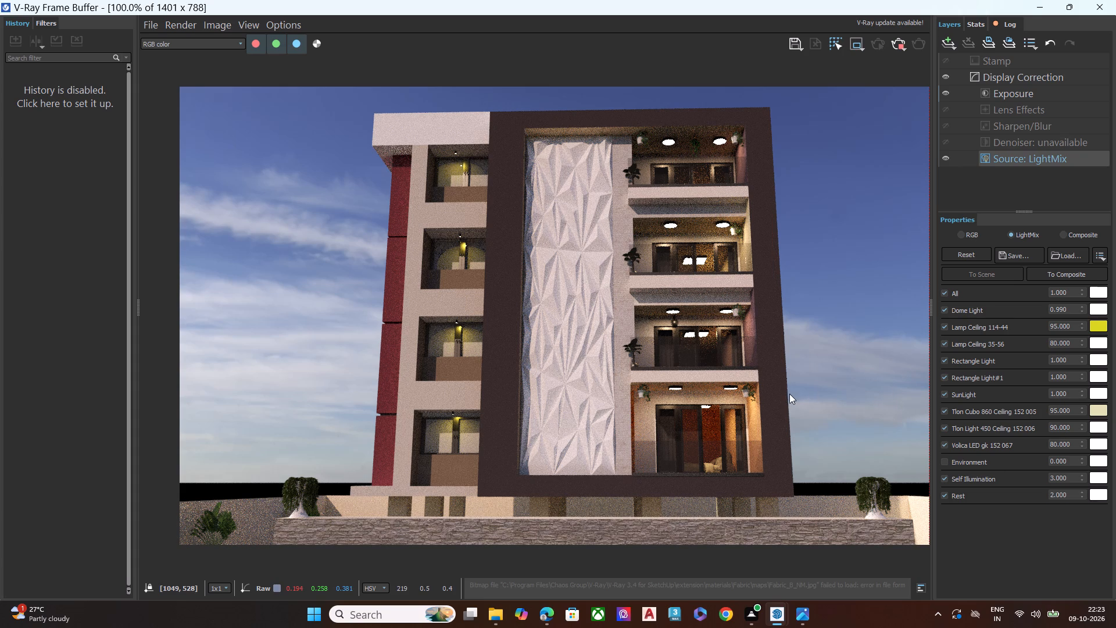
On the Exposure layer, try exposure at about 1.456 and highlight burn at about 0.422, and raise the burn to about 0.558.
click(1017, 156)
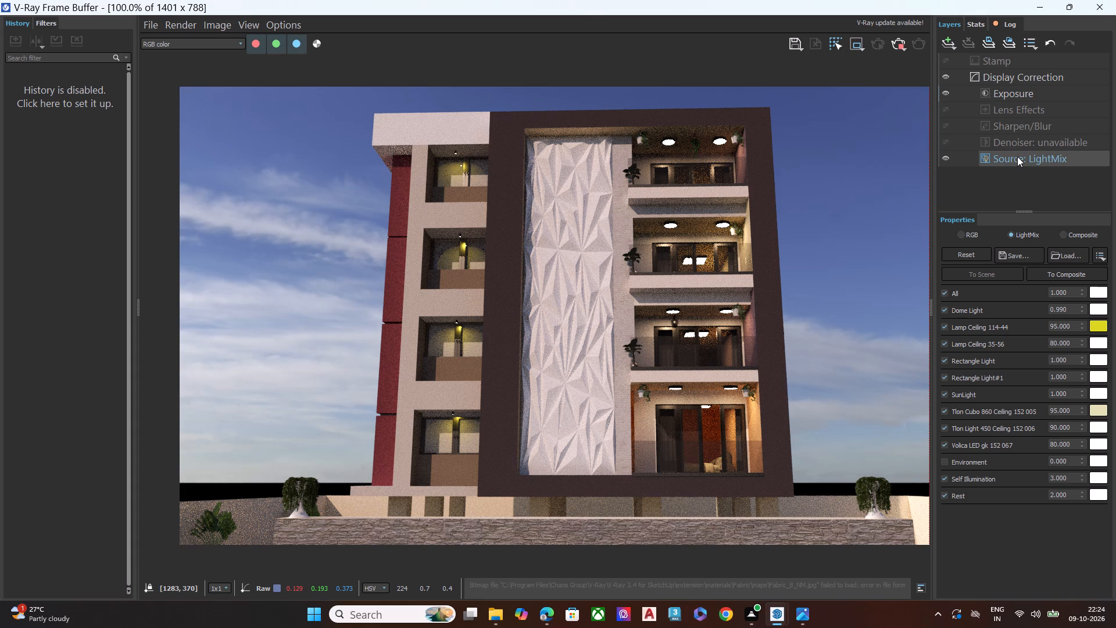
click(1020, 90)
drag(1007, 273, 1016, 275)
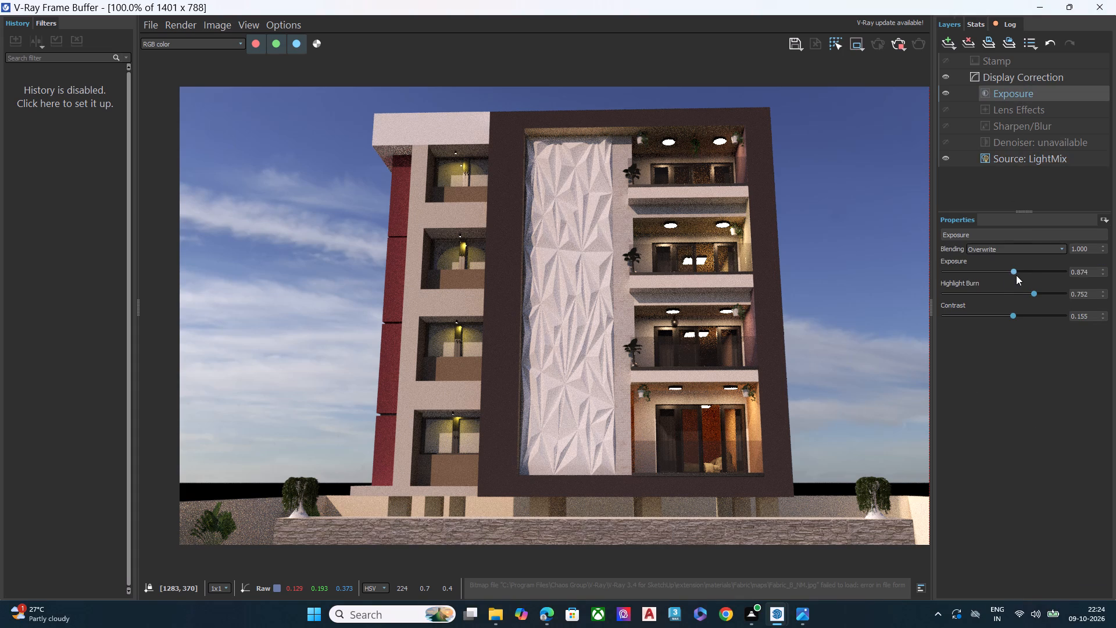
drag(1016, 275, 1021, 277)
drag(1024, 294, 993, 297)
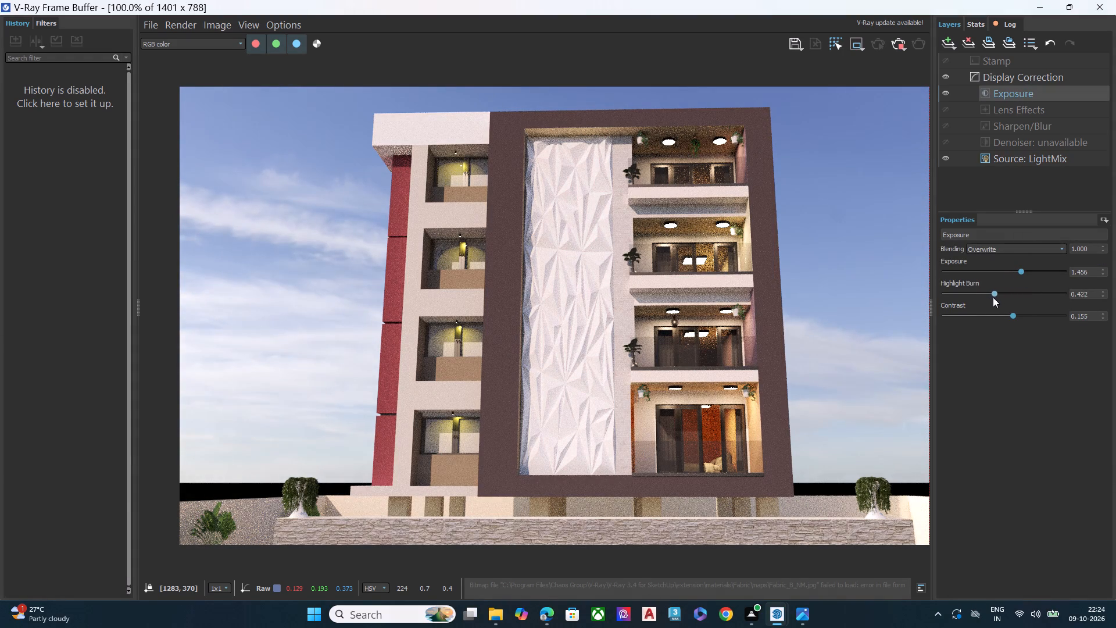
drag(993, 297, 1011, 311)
Try Exposure layer contrast at about 0.408, 0.243 and 0.078, and set it to about 0.194.
drag(1012, 320, 1027, 319)
drag(1015, 313, 1029, 313)
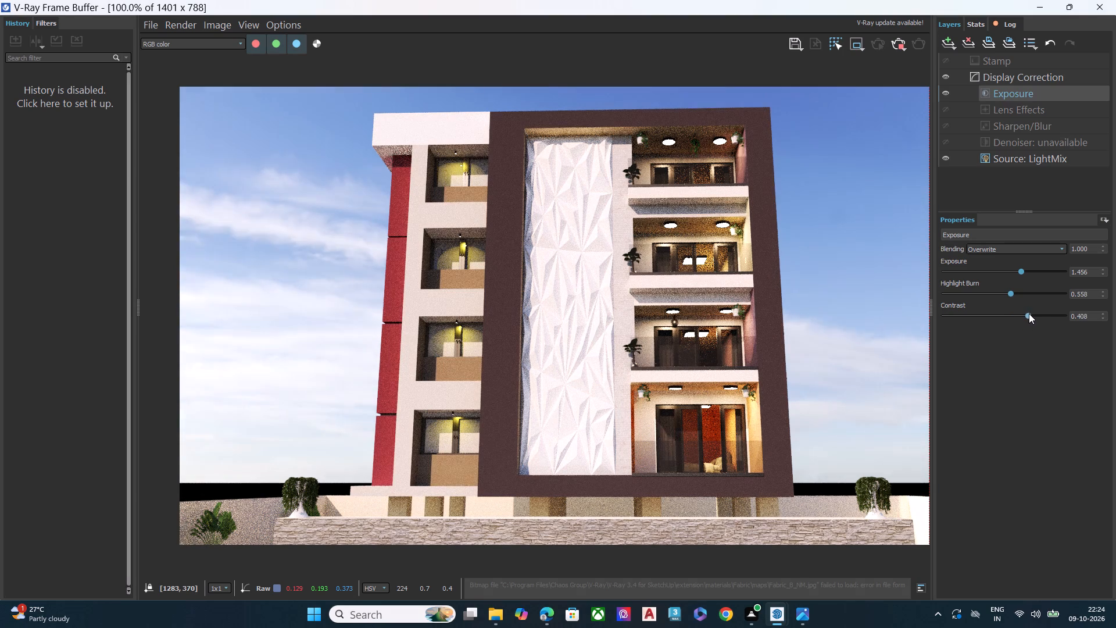
drag(1029, 313, 1018, 321)
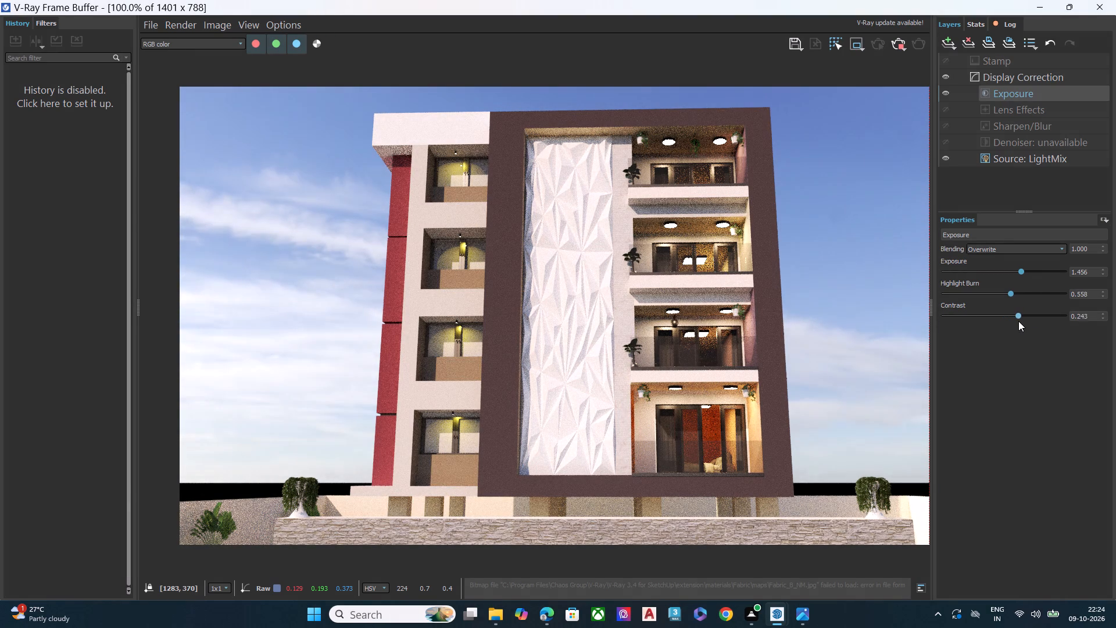
drag(1018, 321, 1008, 319)
drag(1008, 319, 1015, 322)
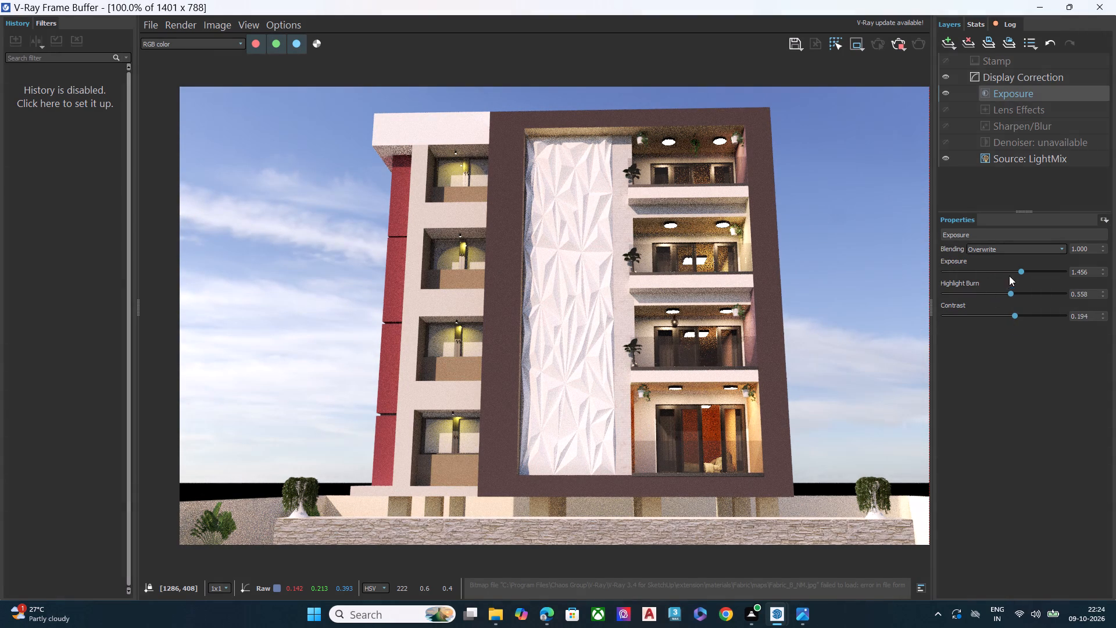
Lower the Exposure layer's highlight burn gradually to about 0.039.
click(994, 294)
click(979, 295)
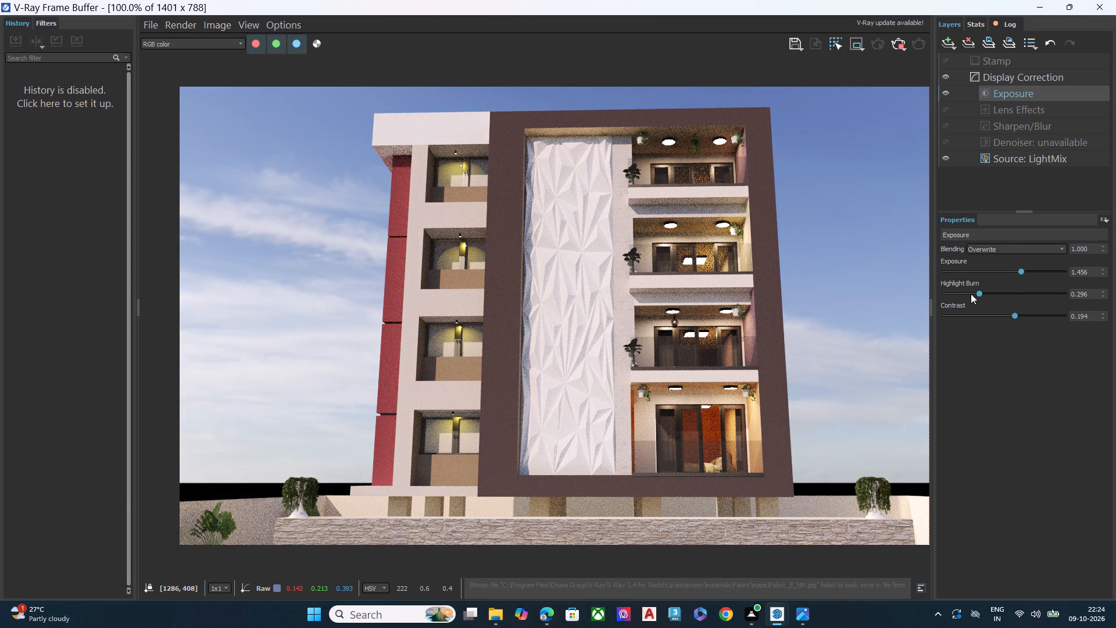
click(970, 294)
click(958, 292)
click(949, 293)
Try exposure values between about 0.243 and 1.068 on the Exposure layer, and set exposure to about 0.777.
click(998, 267)
click(1003, 269)
click(1017, 273)
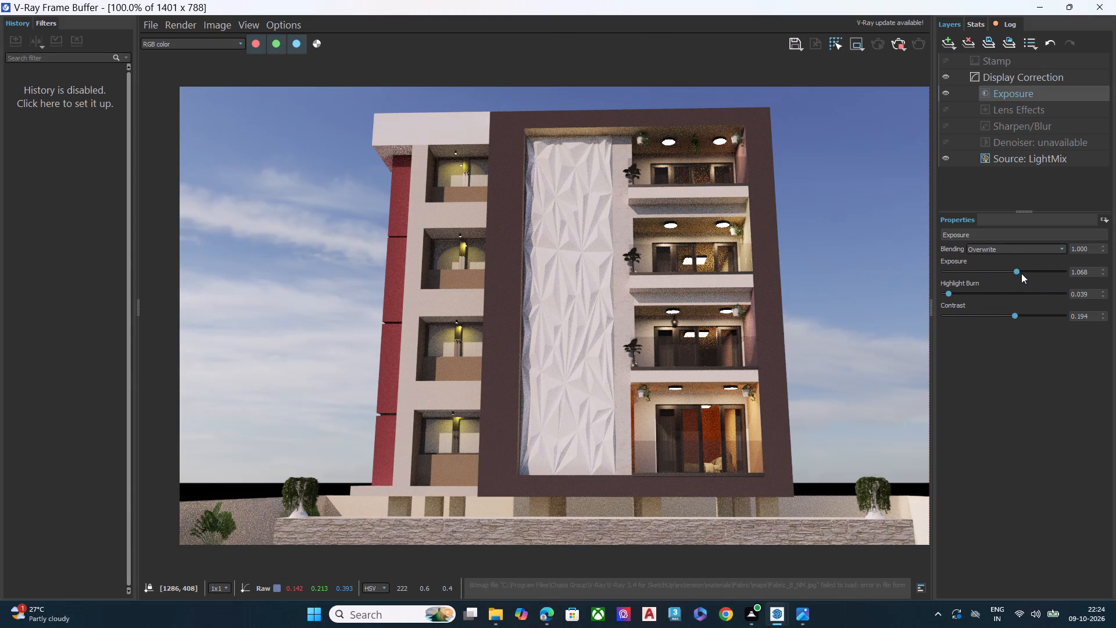
drag(1017, 273, 1008, 272)
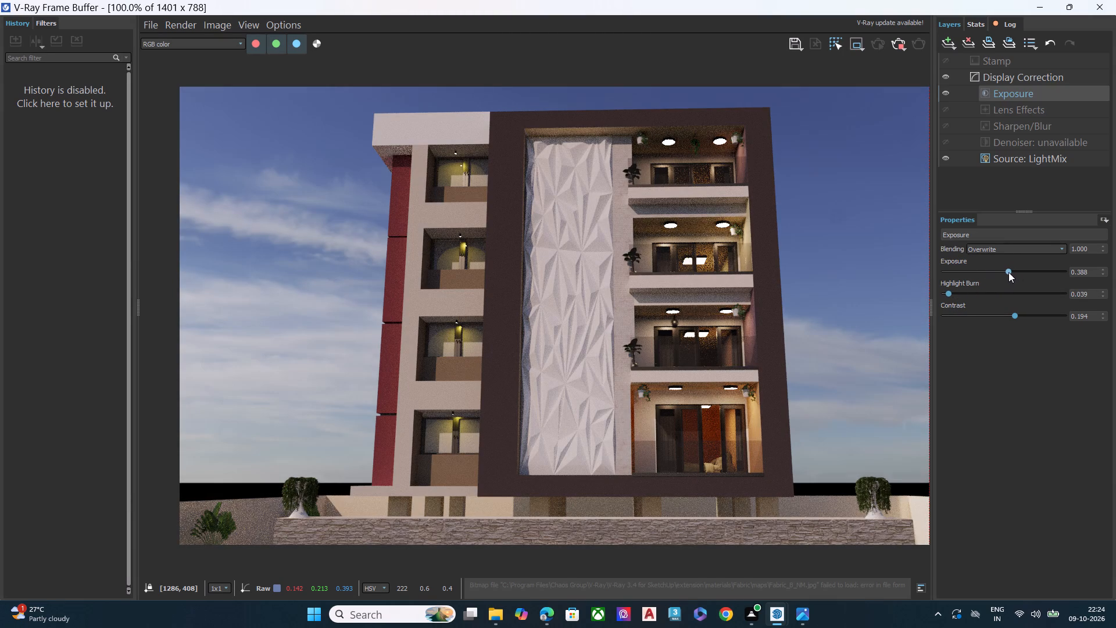
drag(1008, 272, 1010, 274)
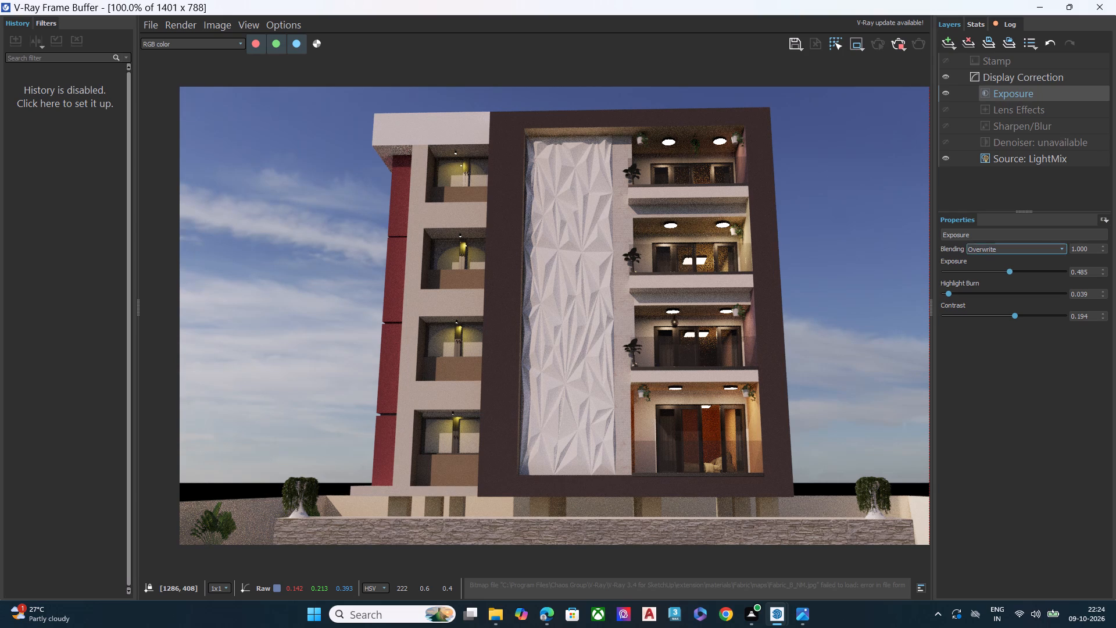
click(1051, 249)
click(1053, 269)
click(1013, 273)
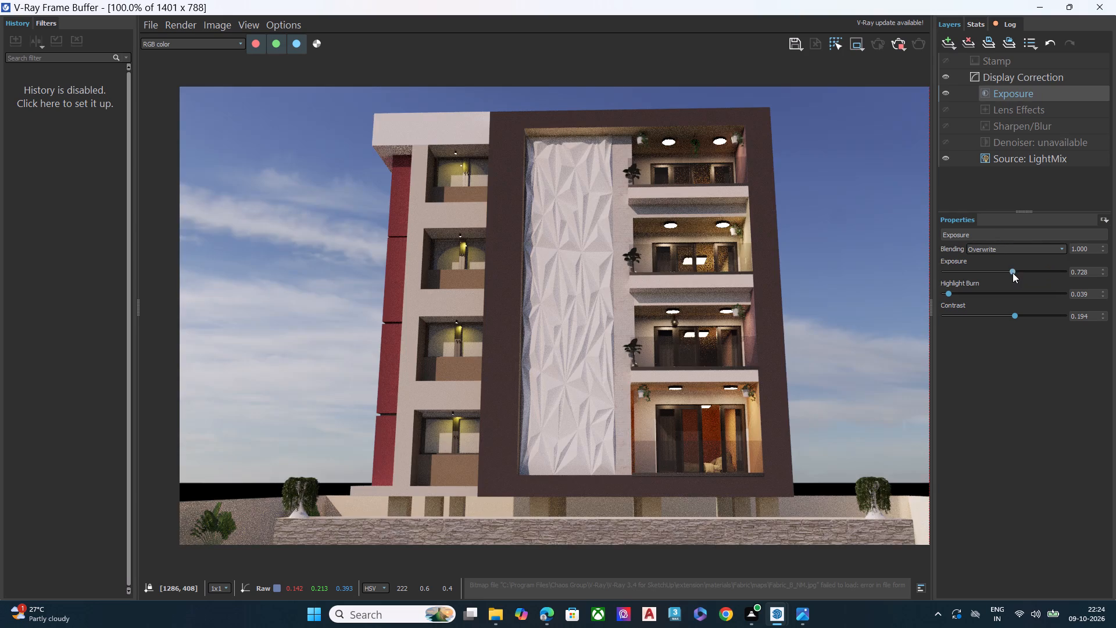
click(995, 273)
click(1007, 270)
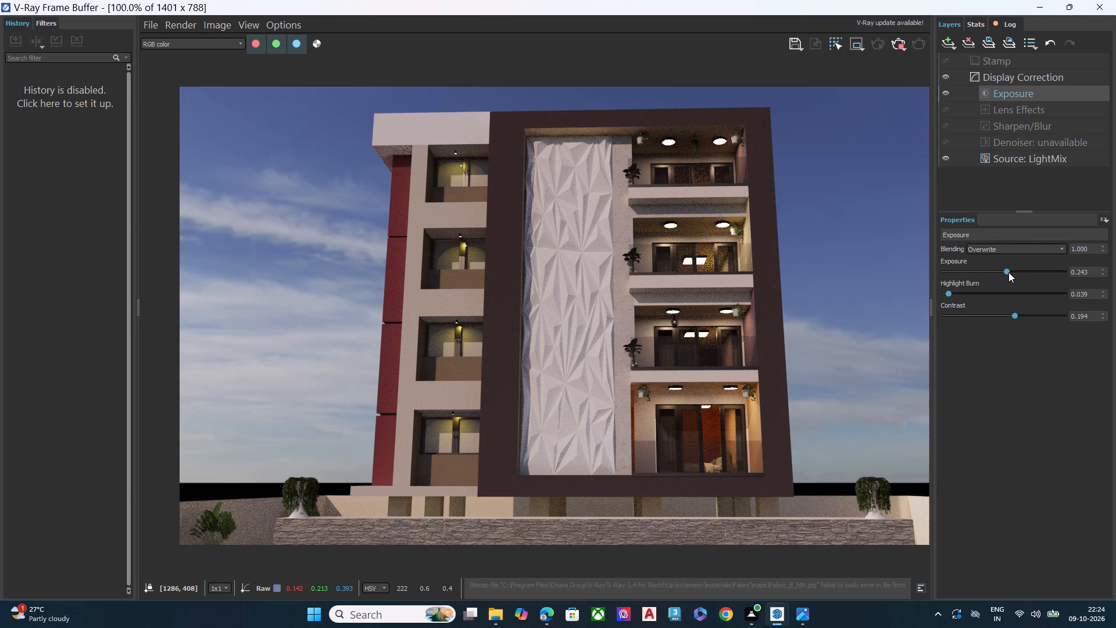
click(1014, 272)
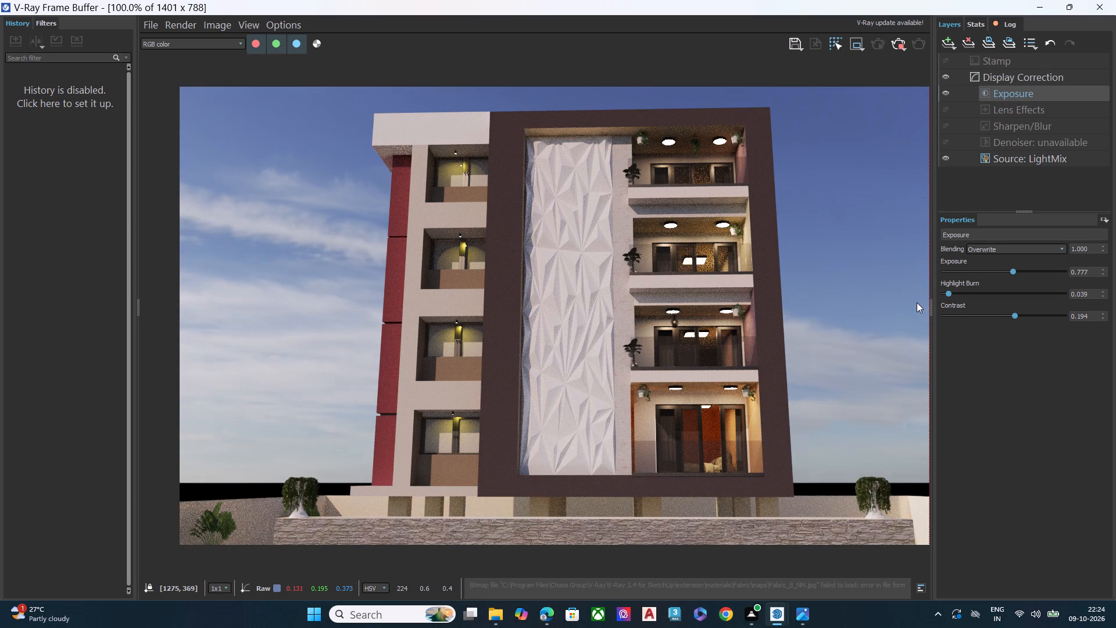
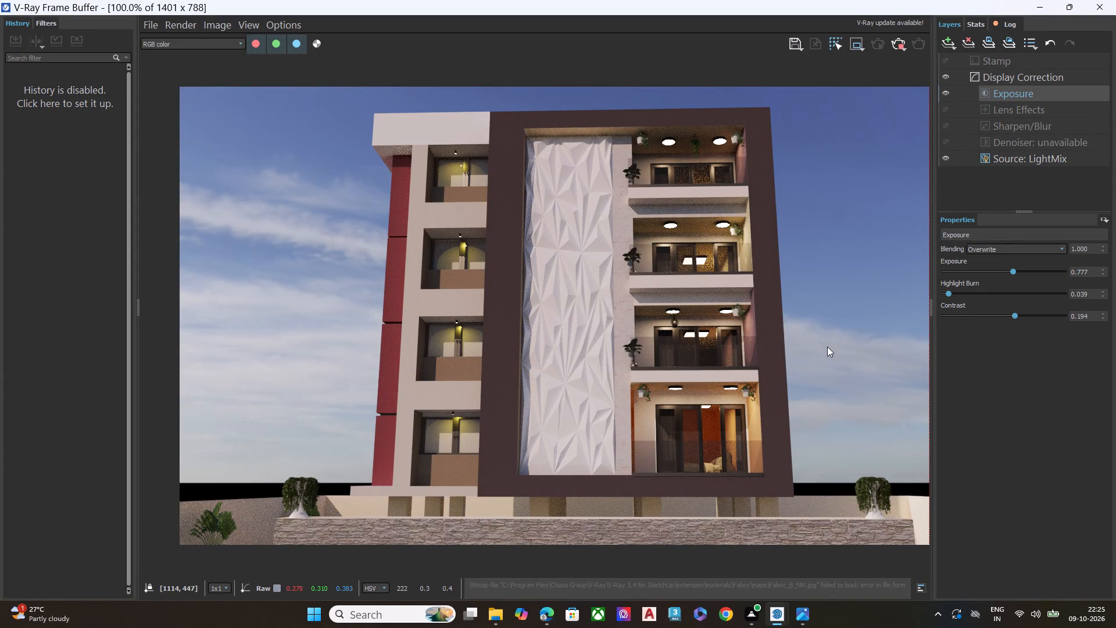
Save the rendered building image as a PNG named "building elevation scene 5" in the Documents folder.
click(793, 45)
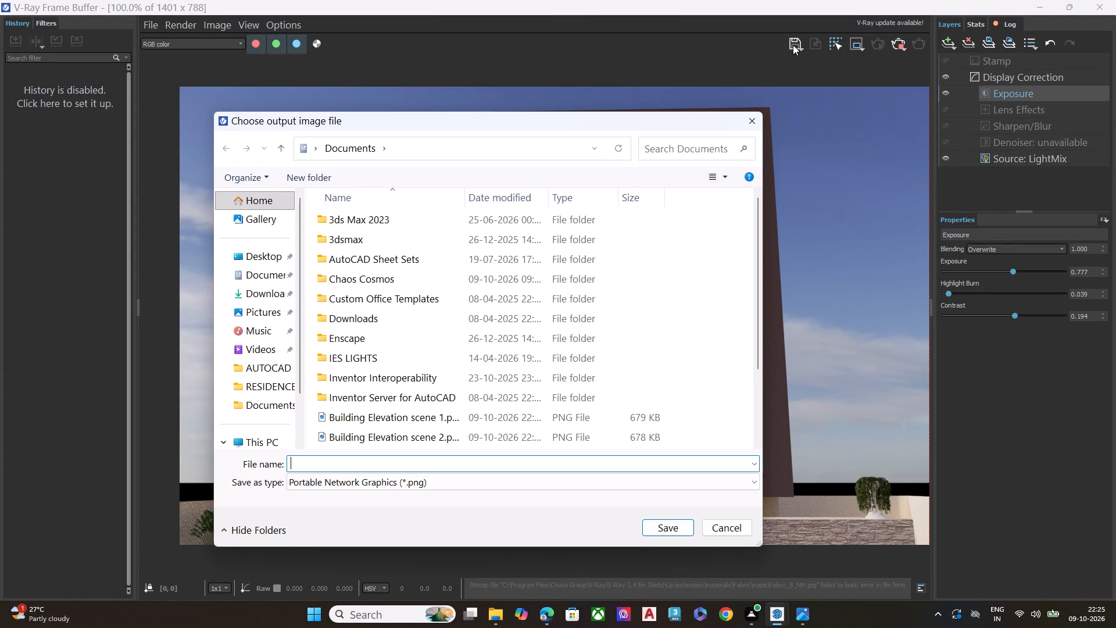
scroll(471, 379, down, 5)
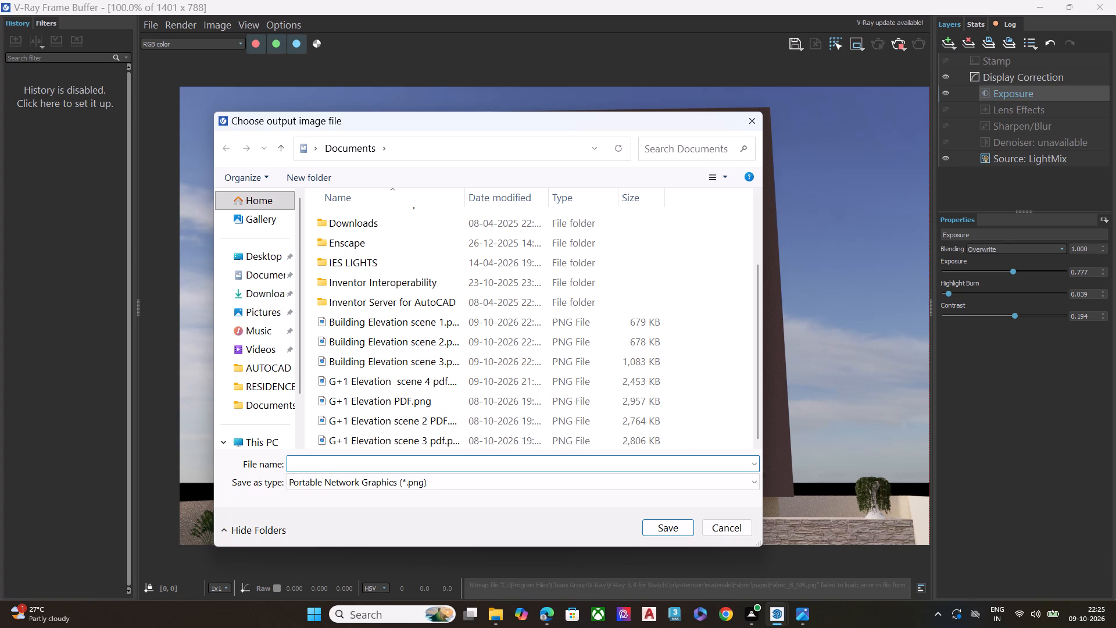
text(build)
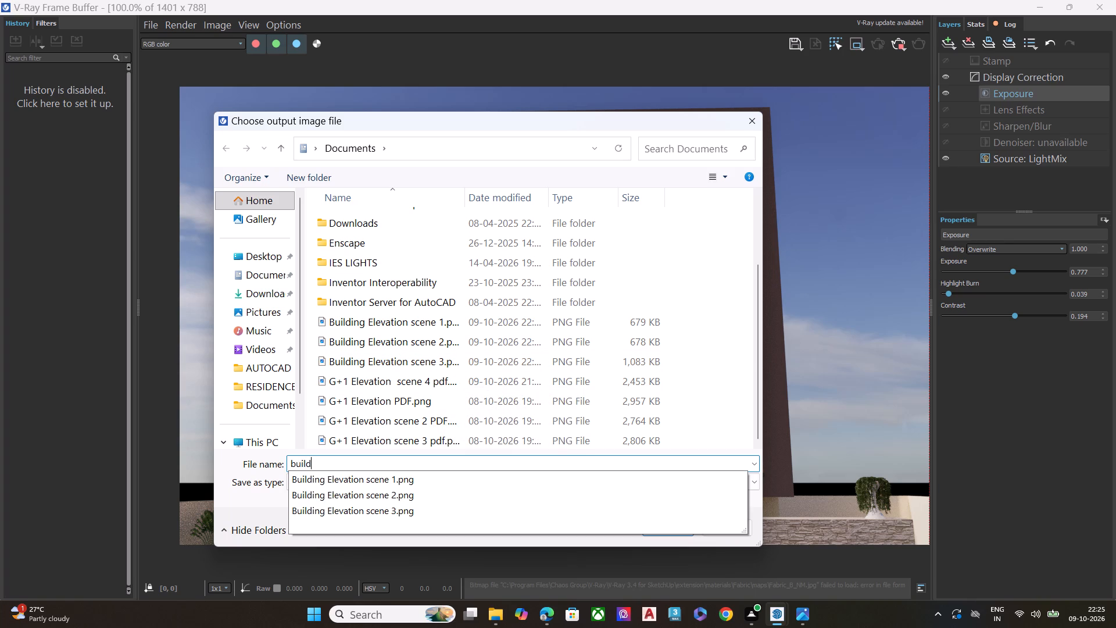
text(ing)
key(space)
text(ele)
text(vation)
key(space)
text(sc)
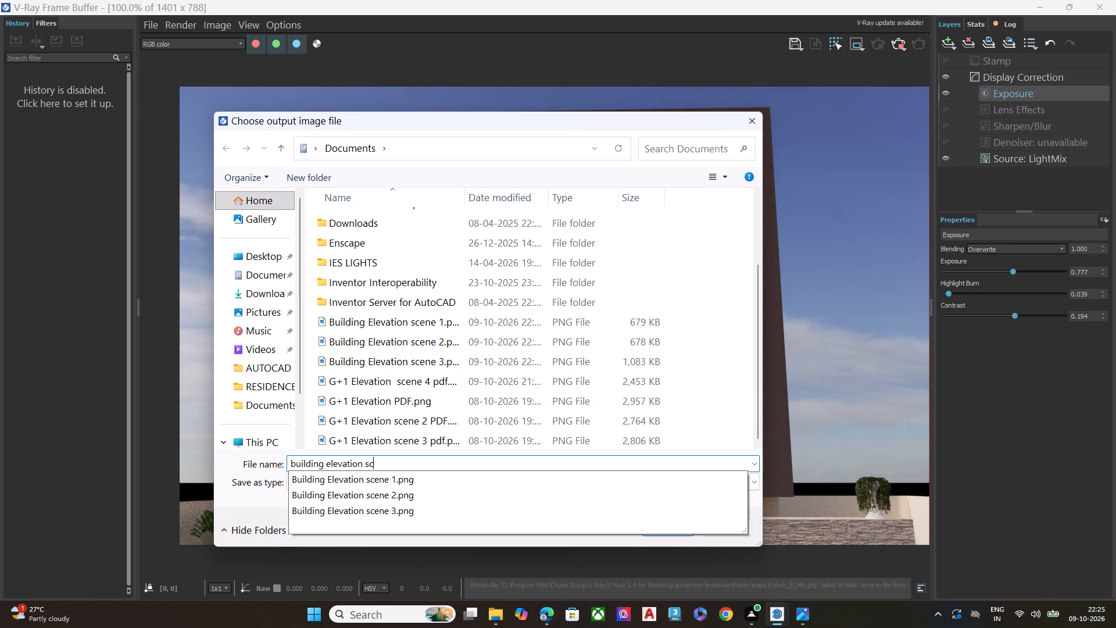
text(ene)
key(space)
key(5)
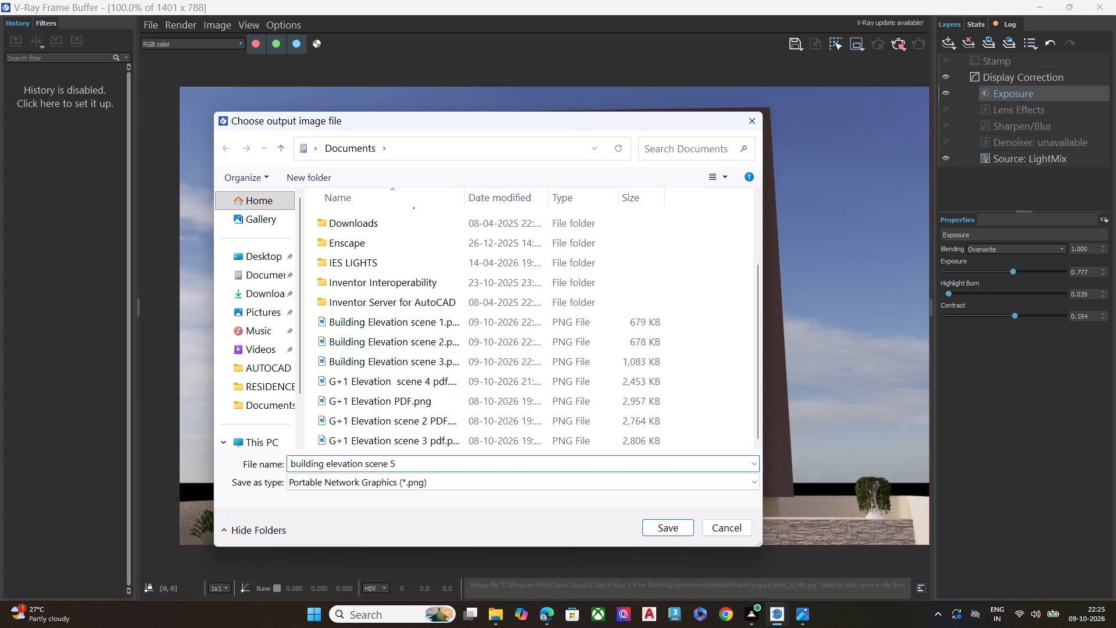
click(668, 529)
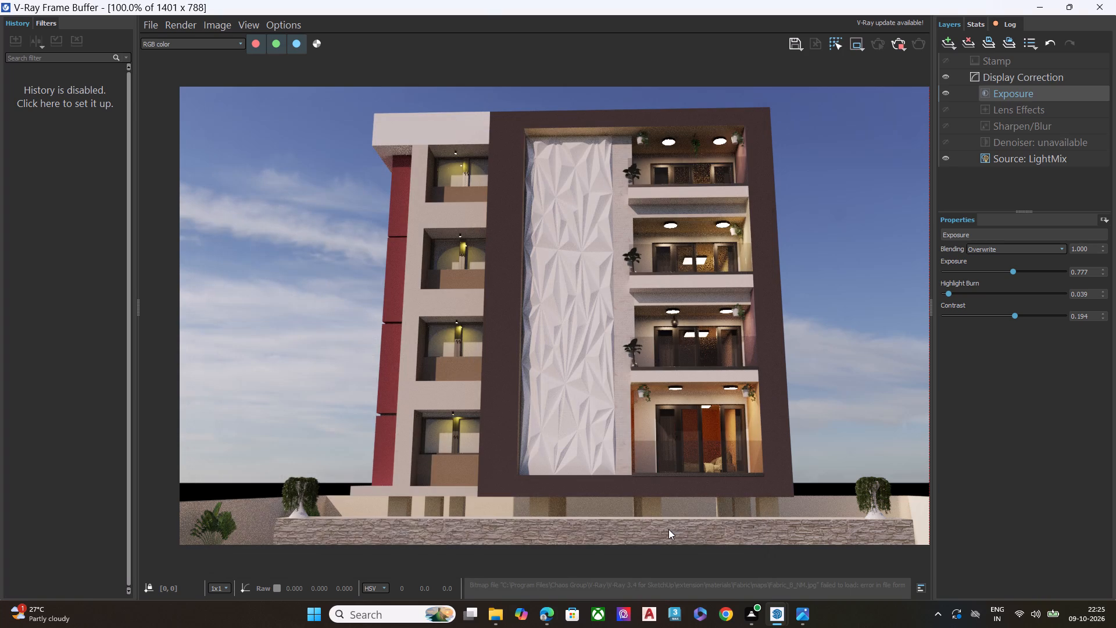
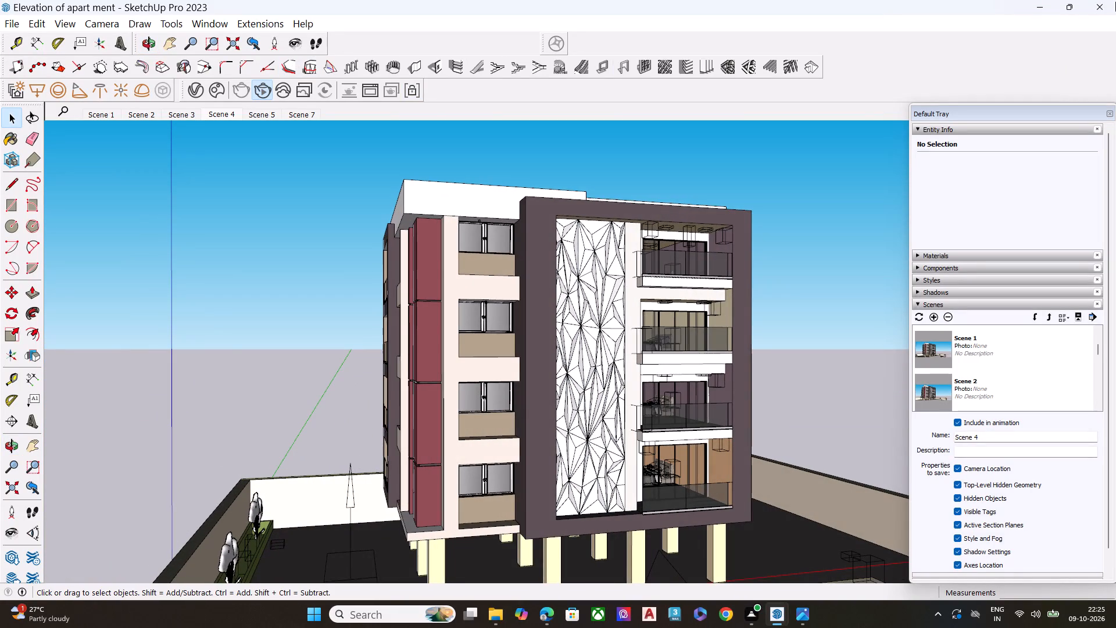
Save the apartment elevation model and close SketchUp.
key(ctrl+s)
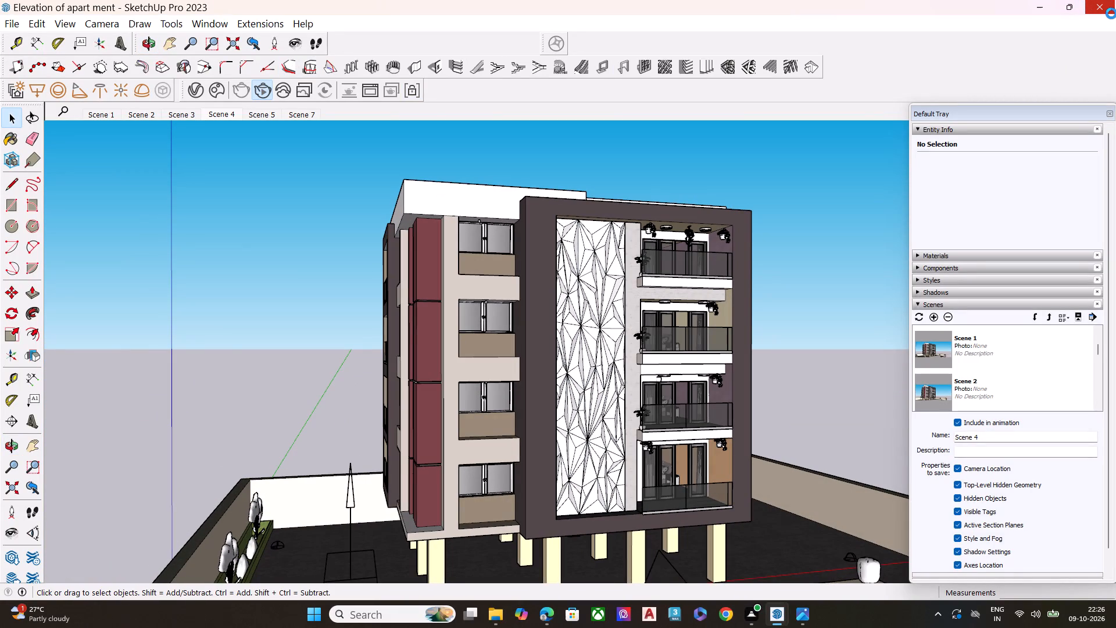
click(1111, 13)
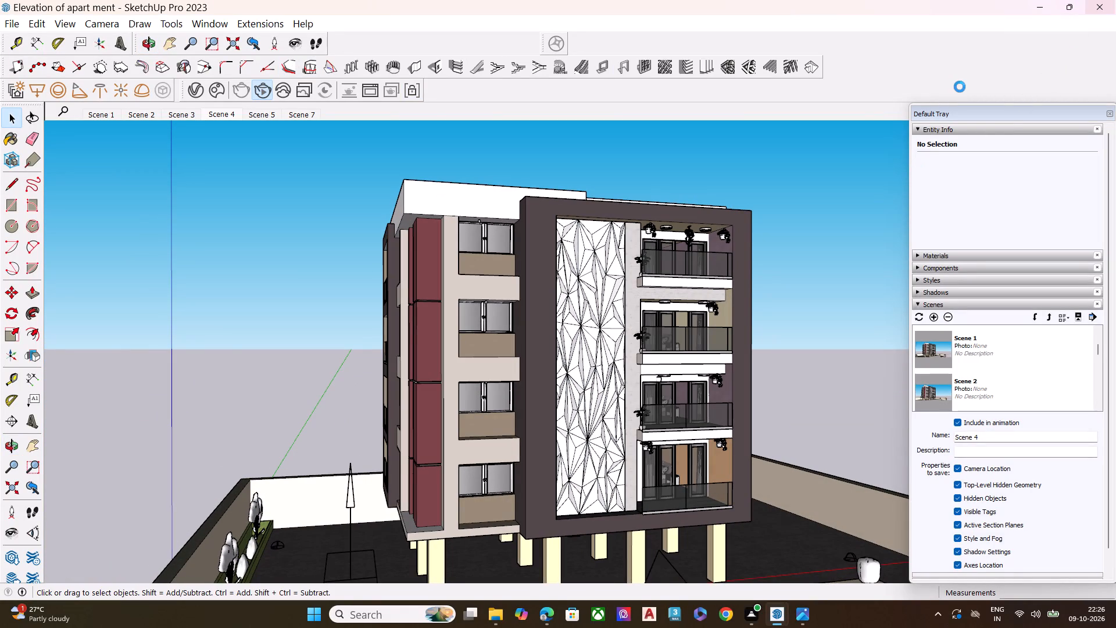
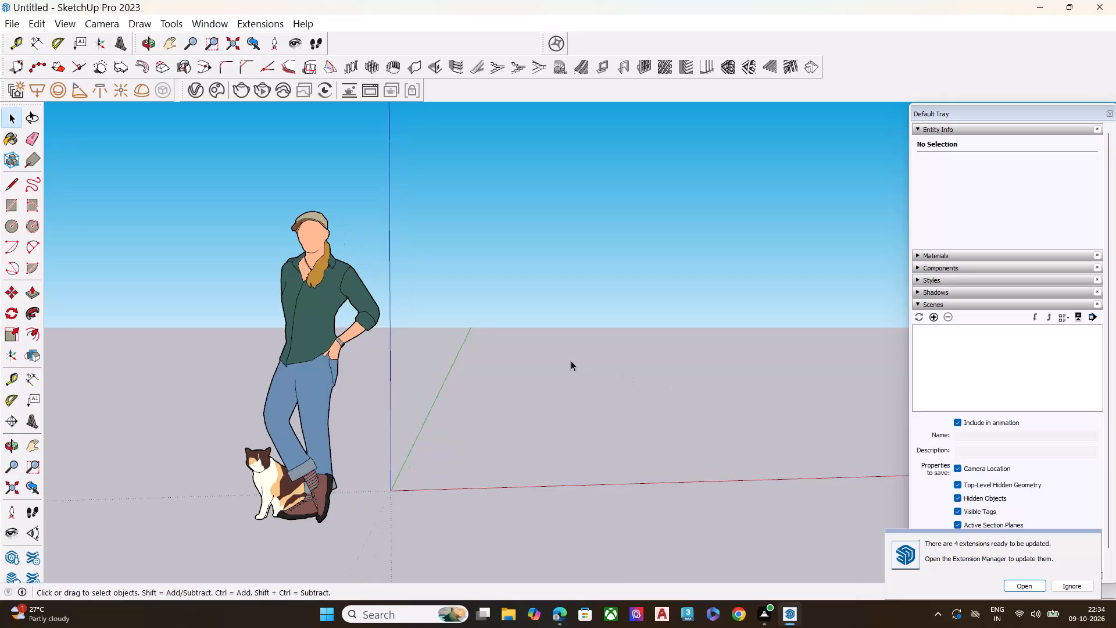
Set the new model's architectural length display precision to 1/4" in the model units settings.
scroll(618, 376, down, 1)
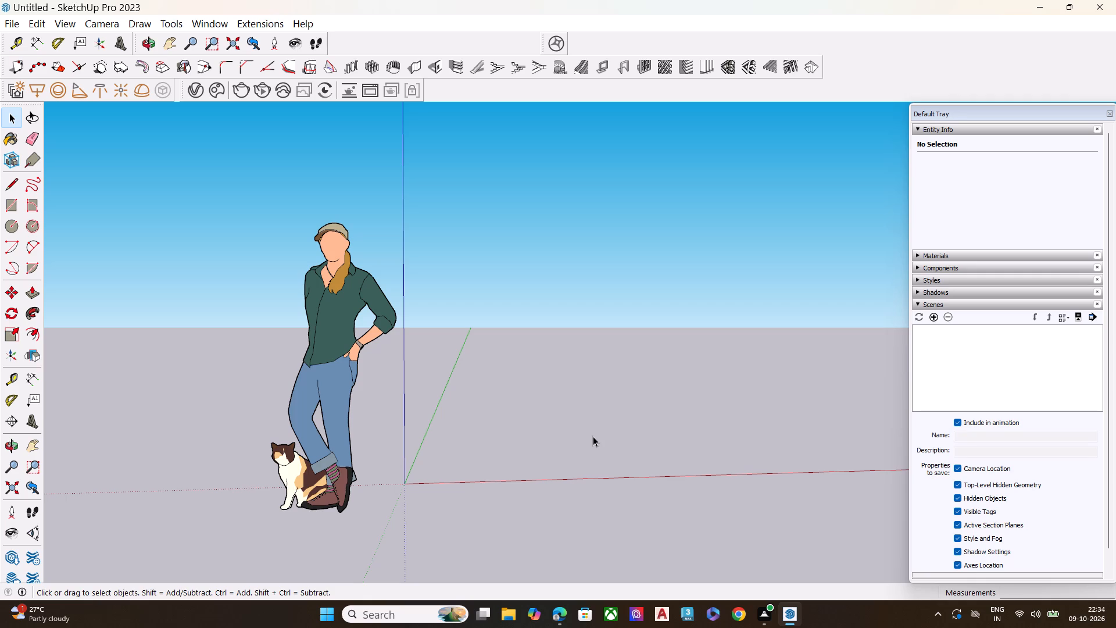
click(176, 25)
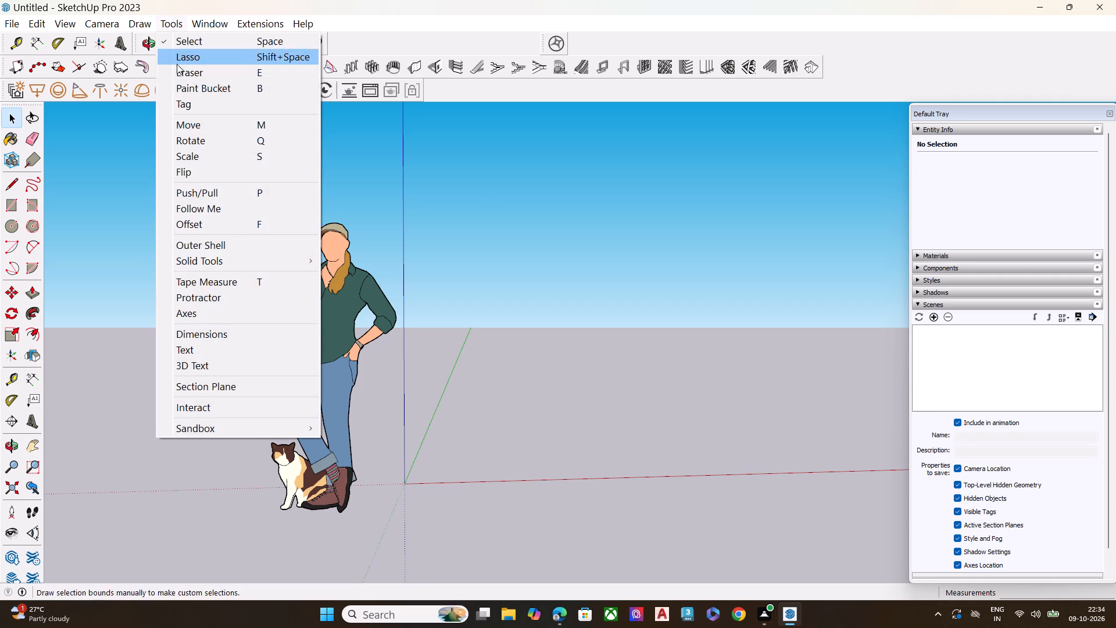
click(214, 22)
click(214, 22)
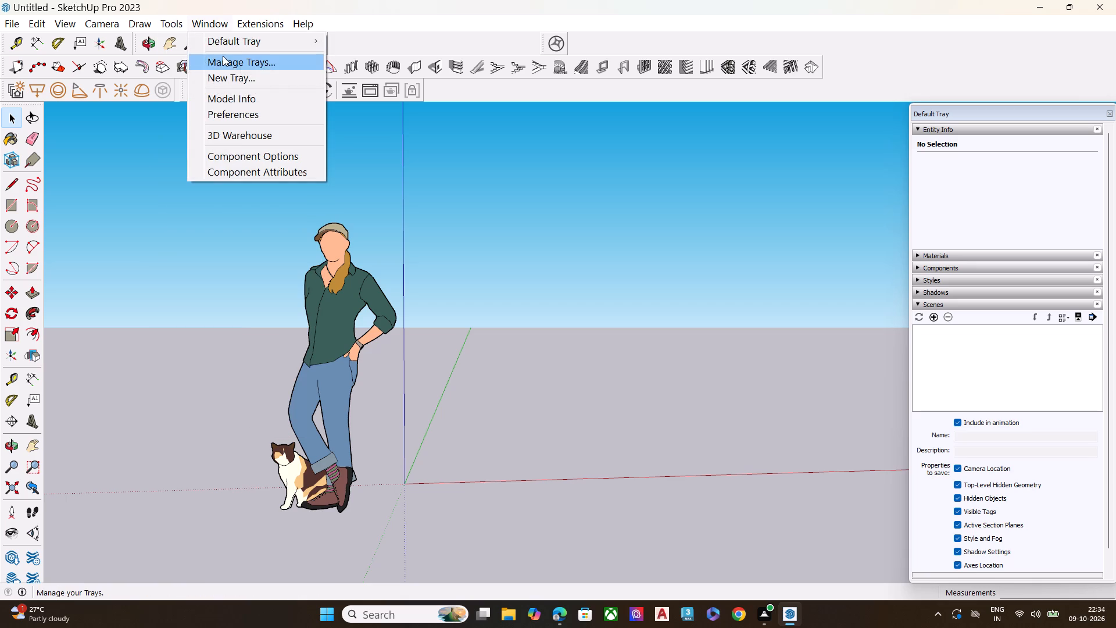
click(230, 99)
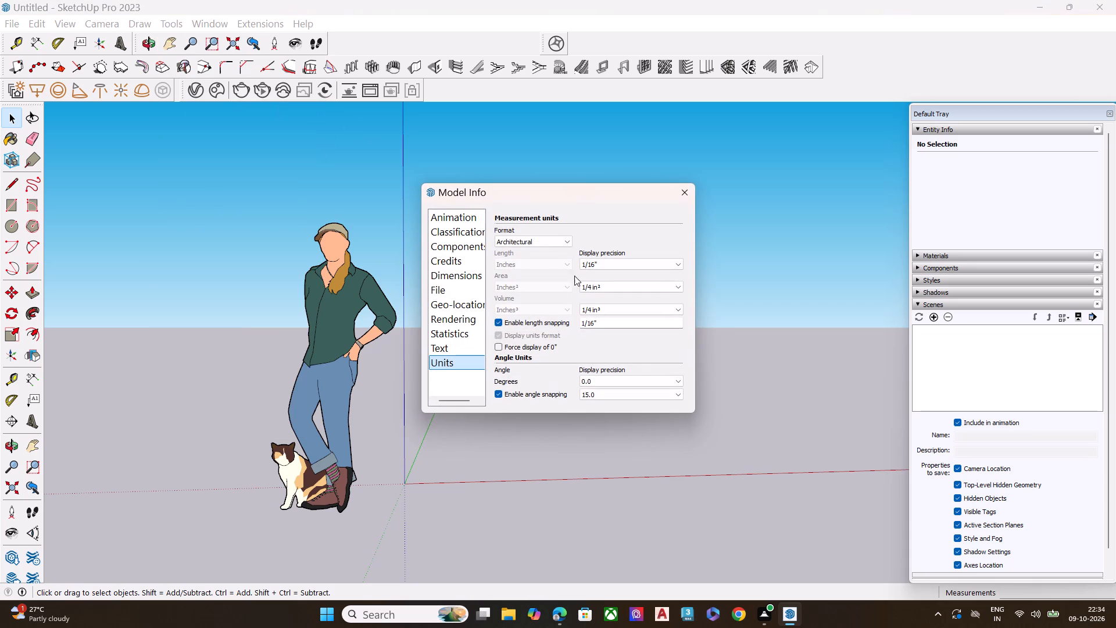
click(600, 268)
click(603, 279)
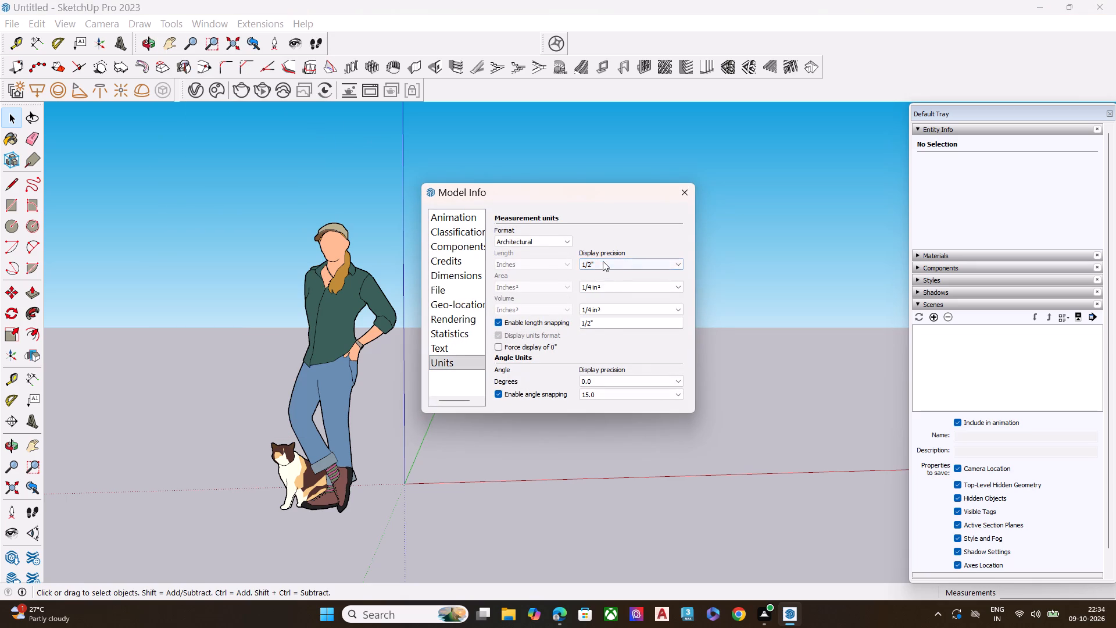
click(603, 259)
click(607, 286)
click(756, 303)
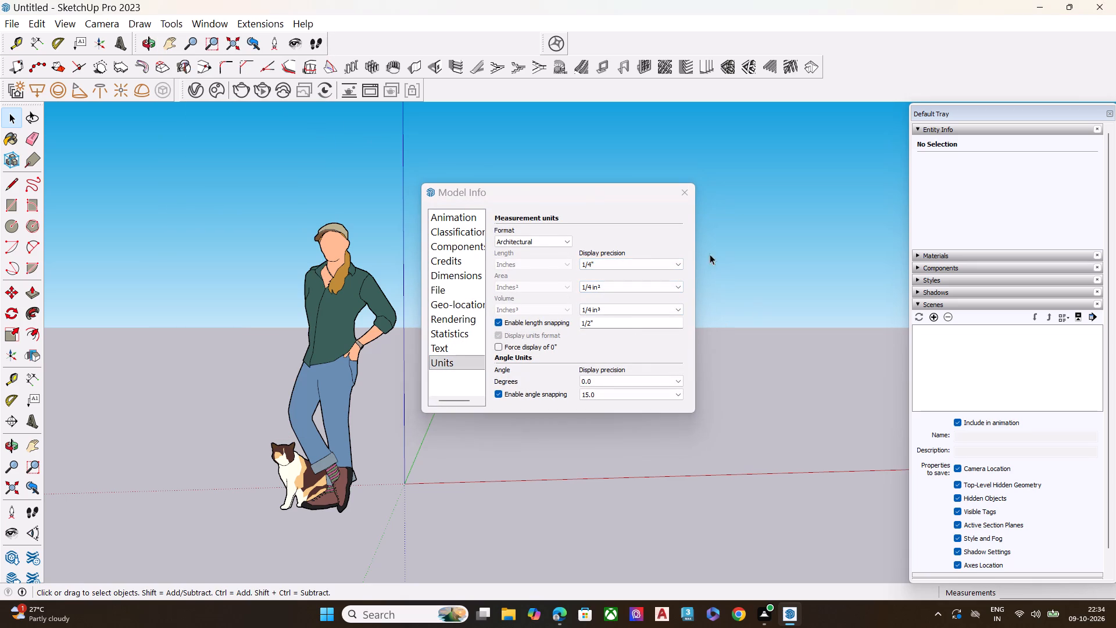
click(682, 194)
Delete the default figure of the person with the cat beside the origin.
scroll(331, 391, down, 16)
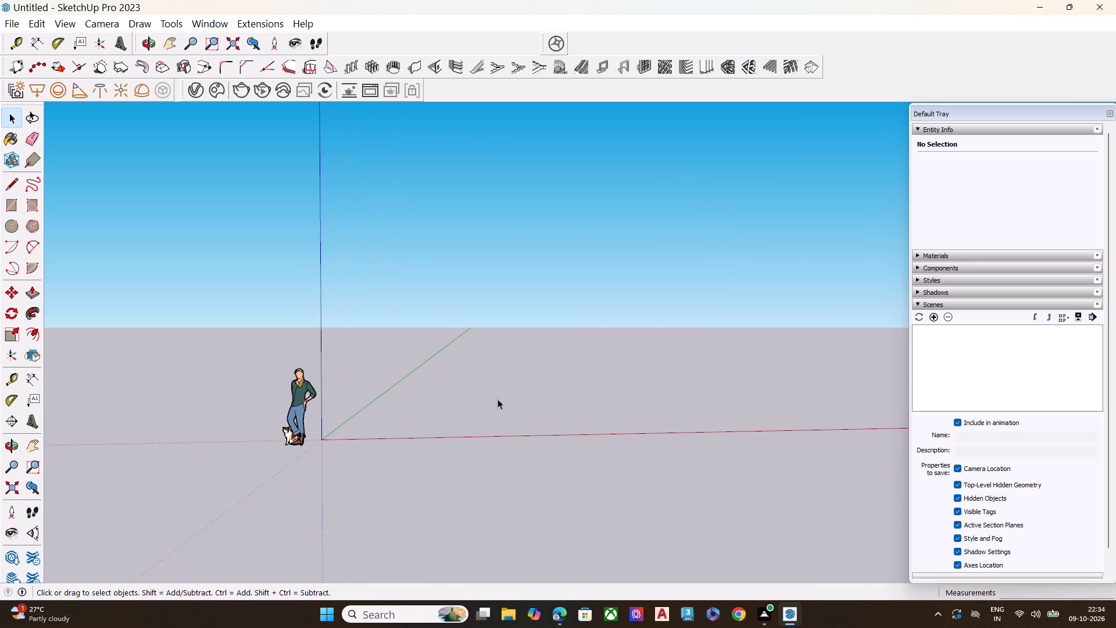
middle_drag(535, 381, 558, 384)
scroll(598, 347, up, 5)
scroll(230, 448, down, 4)
drag(129, 382, 152, 381)
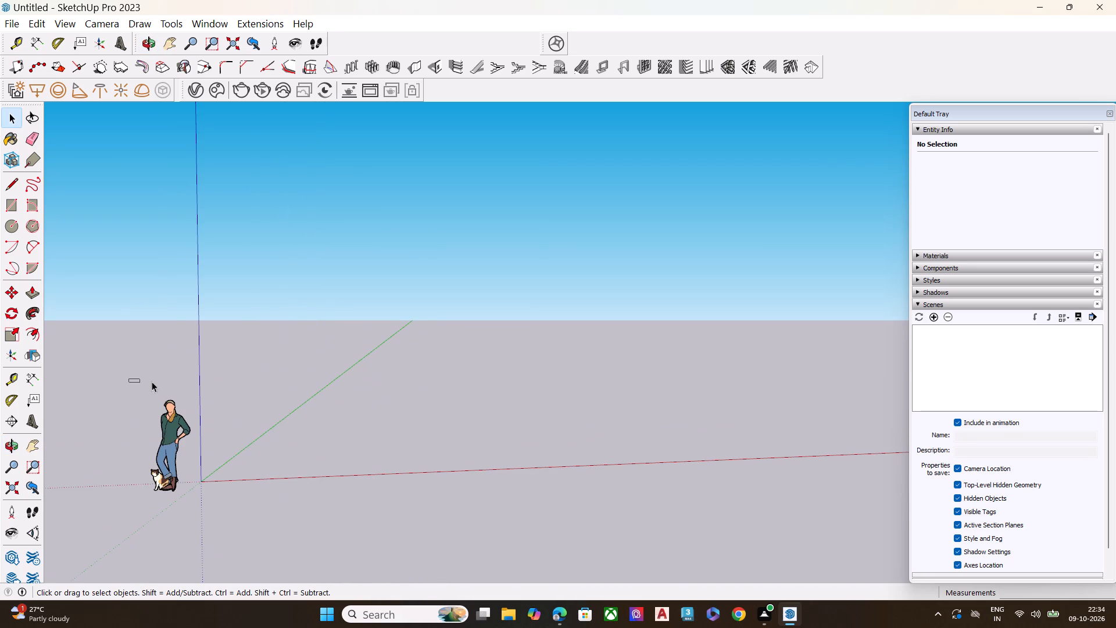
drag(152, 381, 196, 488)
drag(191, 493, 140, 376)
key(Delete)
scroll(321, 452, up, 6)
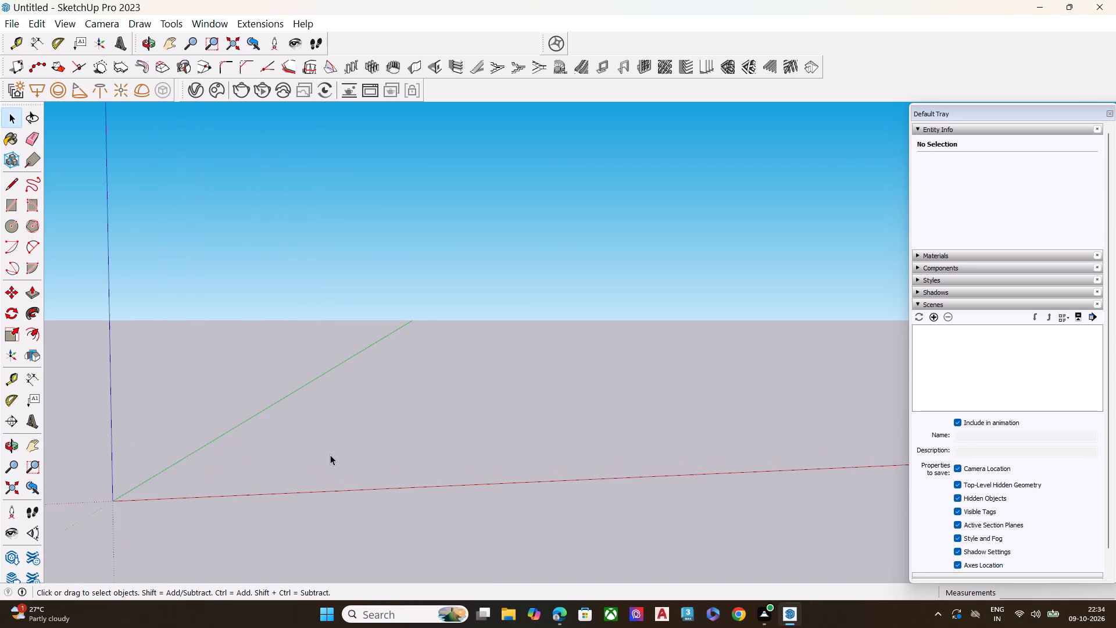
Draw a ground rectangle starting at the origin, about 22' 10 1/2" along the red axis by 27' 5" along the green axis.
key(r)
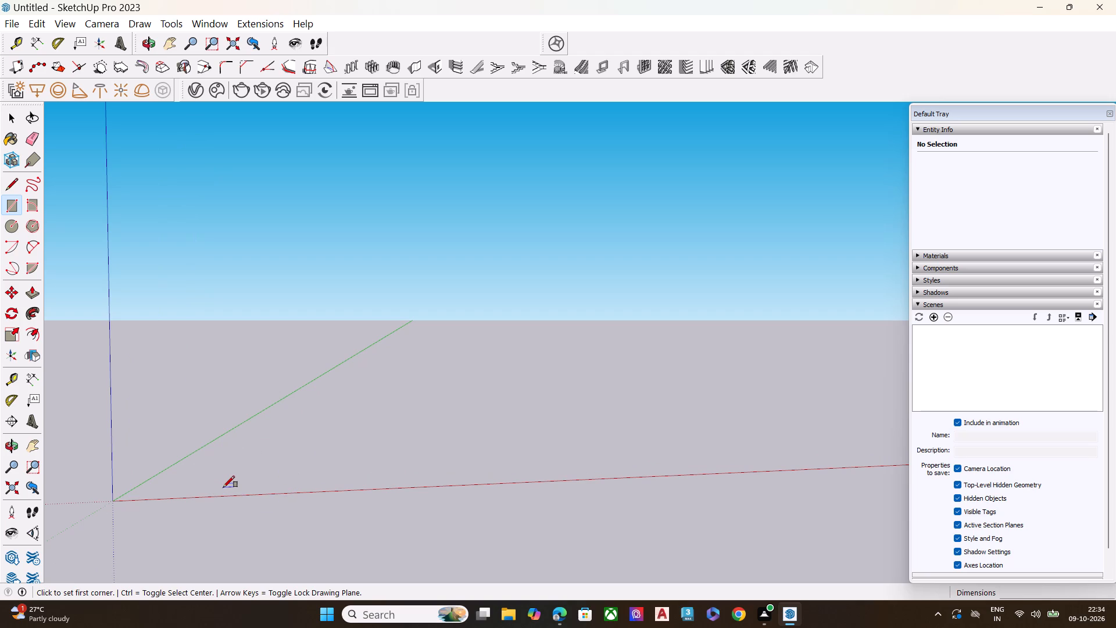
click(119, 500)
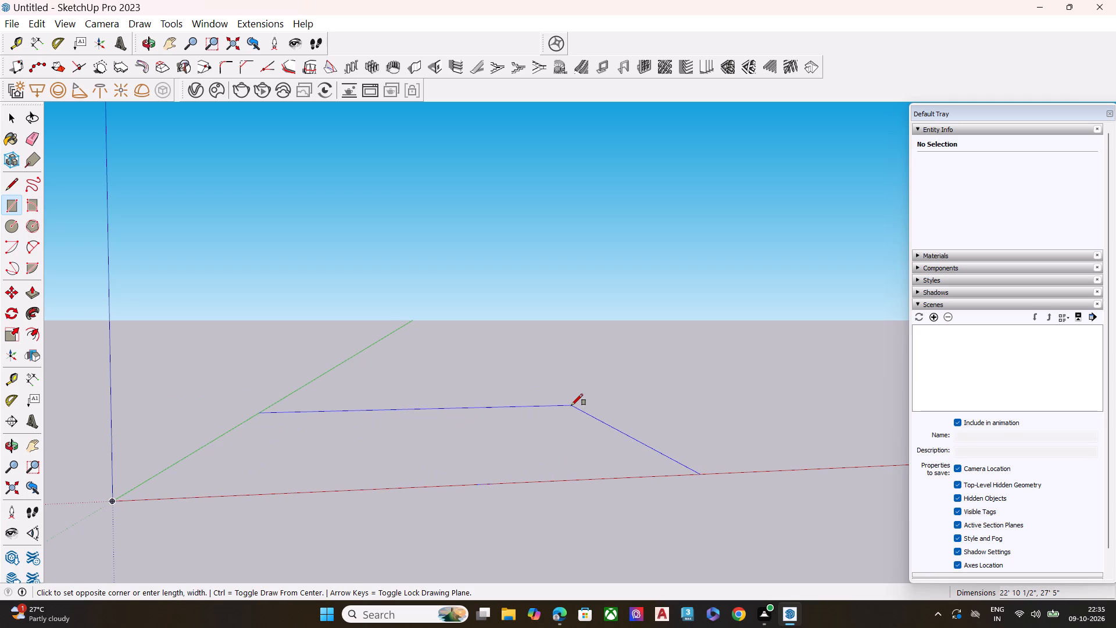
click(571, 405)
key(space)
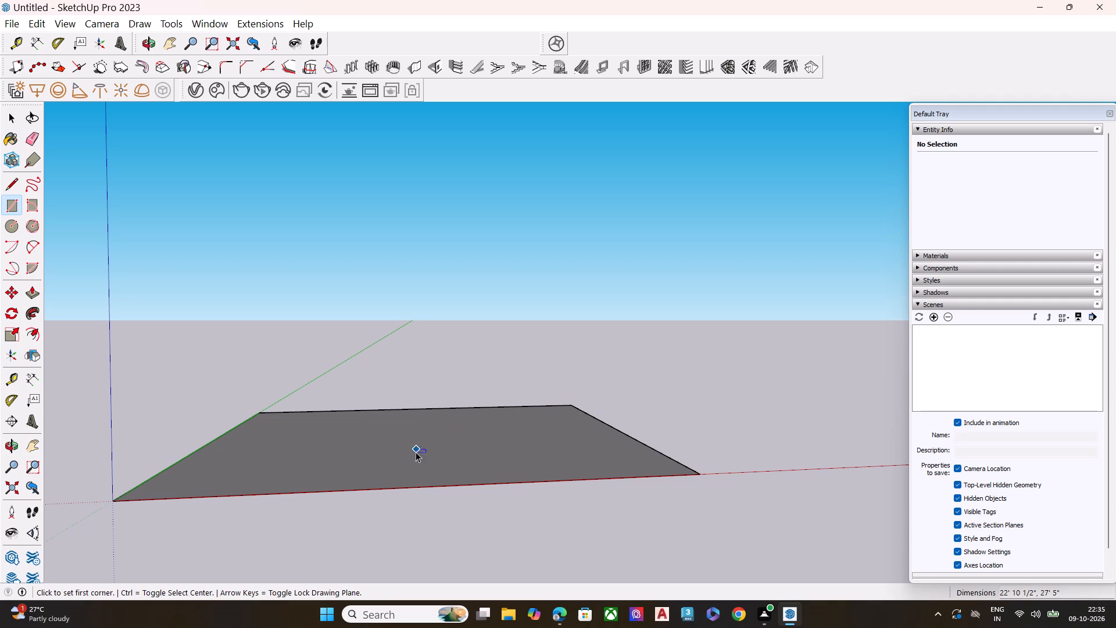
Push/Pull the ground rectangle upward about 12' 9" to form a solid block.
click(420, 456)
key(p)
click(424, 455)
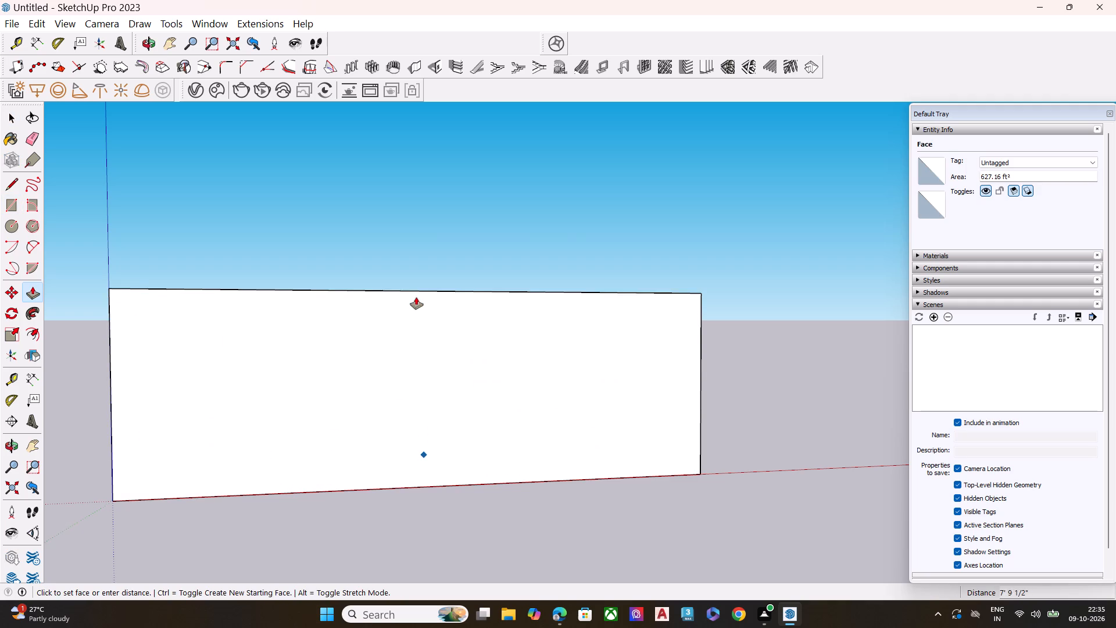
middle_drag(423, 265, 398, 305)
middle_click(398, 305)
scroll(410, 302, up, 1)
middle_drag(410, 302, 383, 326)
scroll(398, 379, down, 1)
scroll(383, 326, up, 1)
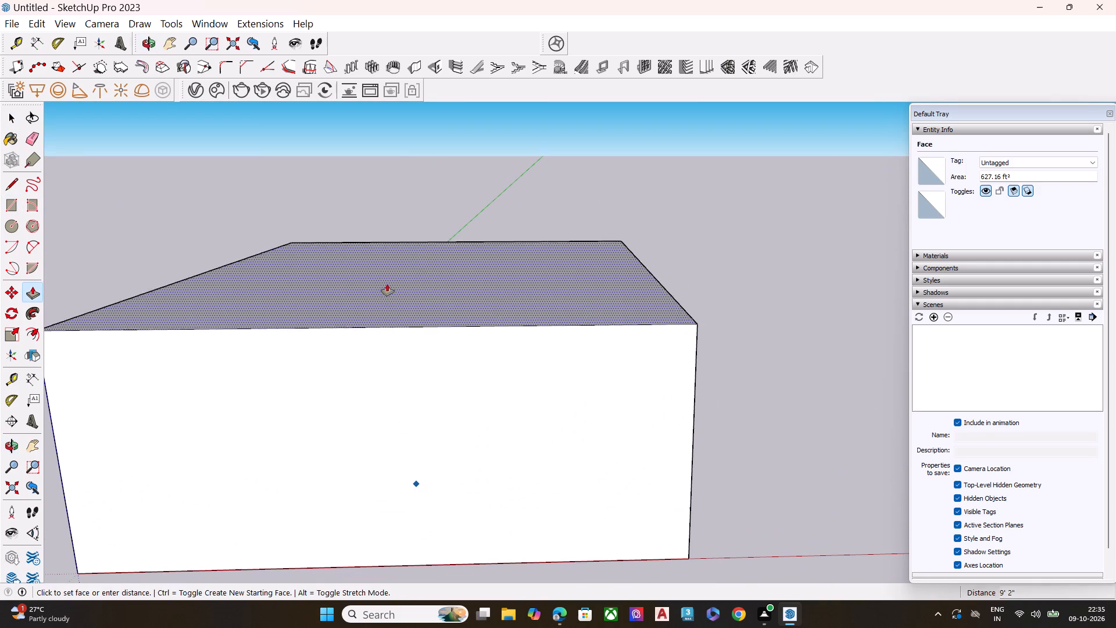
scroll(414, 230, down, 4)
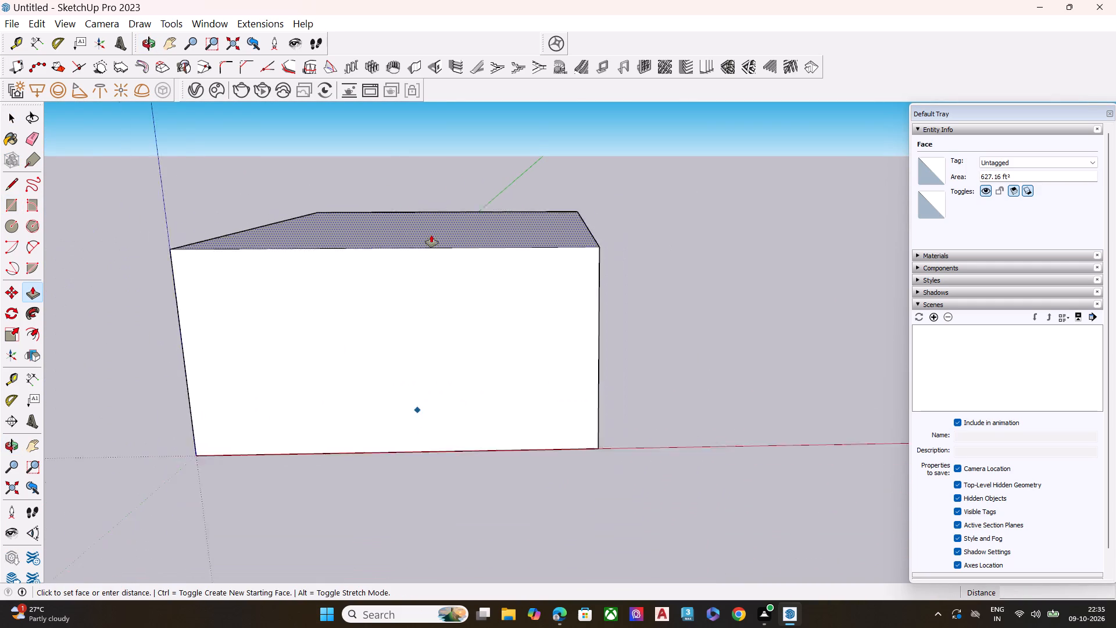
scroll(431, 235, down, 1)
middle_drag(446, 227, 476, 199)
click(456, 208)
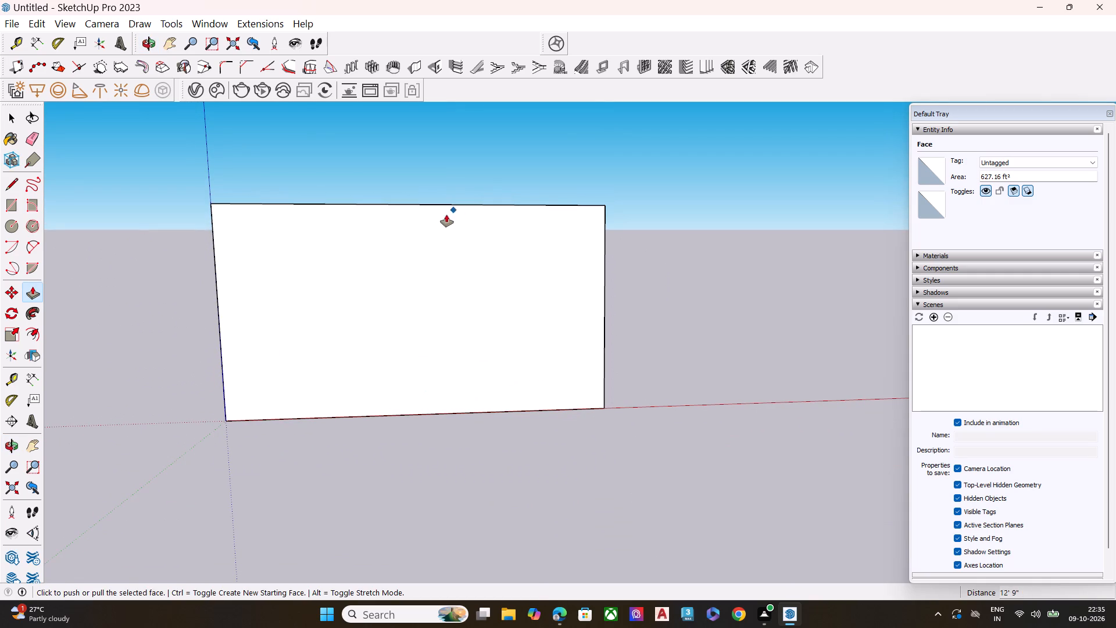
key(space)
Push/Pull the block's top face further up so the building mass becomes taller, roughly two storeys high.
scroll(234, 286, up, 6)
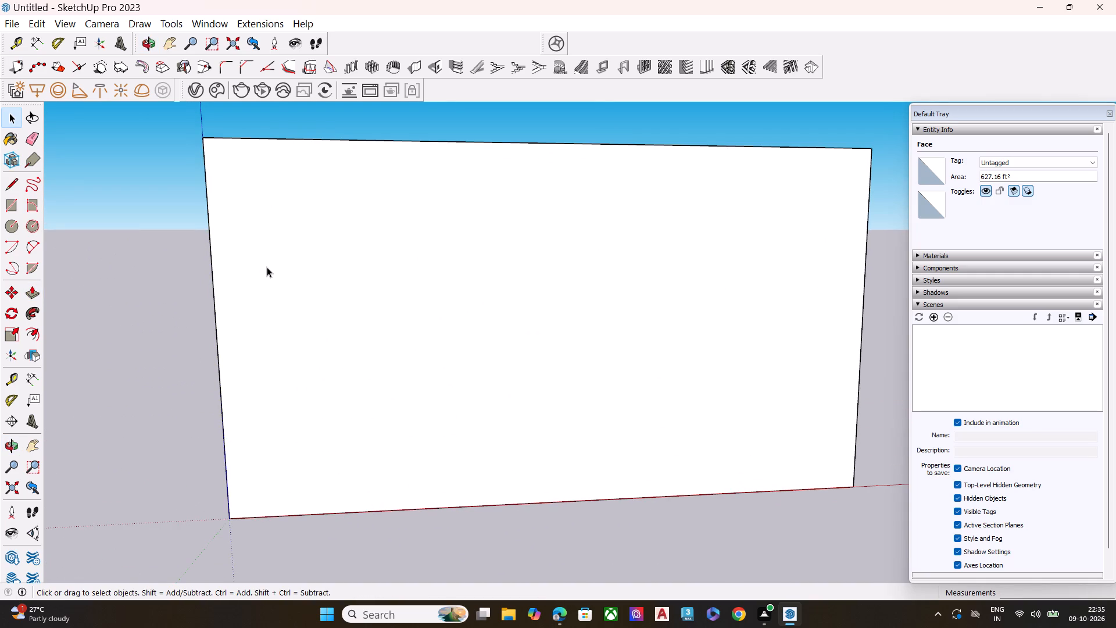
scroll(434, 253, down, 8)
middle_drag(537, 273, 484, 356)
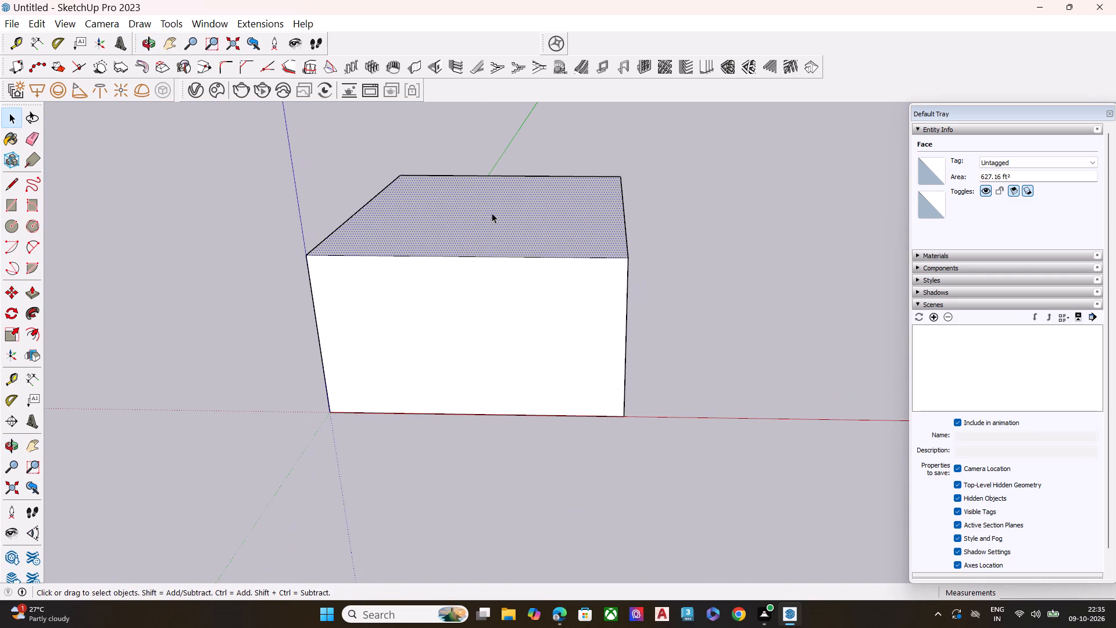
key(p)
click(493, 214)
click(507, 143)
middle_drag(503, 332, 506, 291)
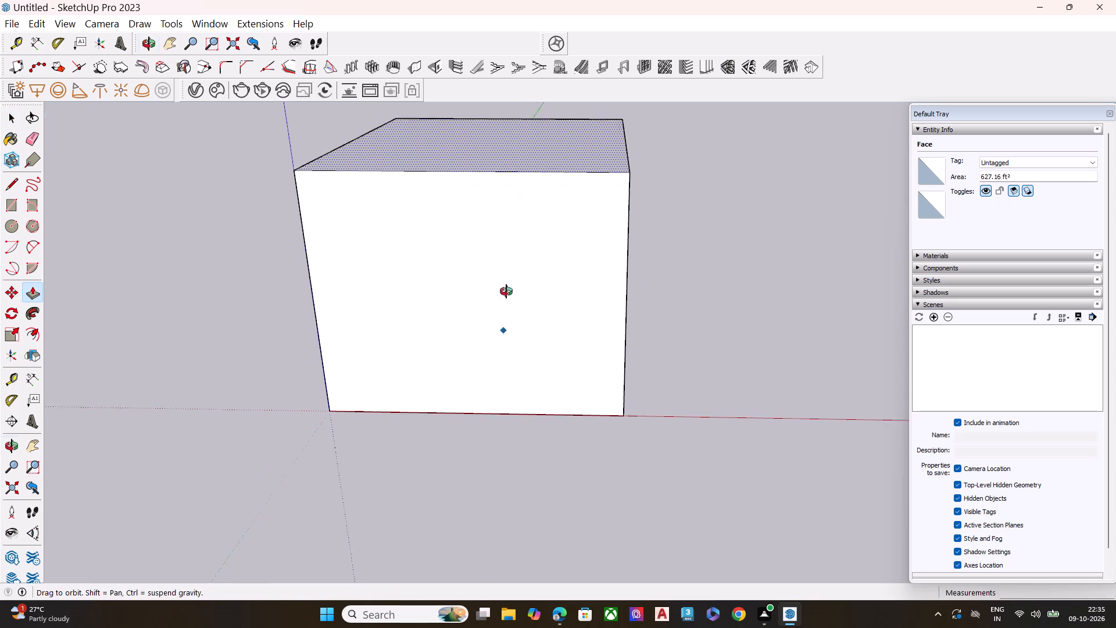
middle_drag(506, 291, 546, 213)
scroll(646, 361, down, 5)
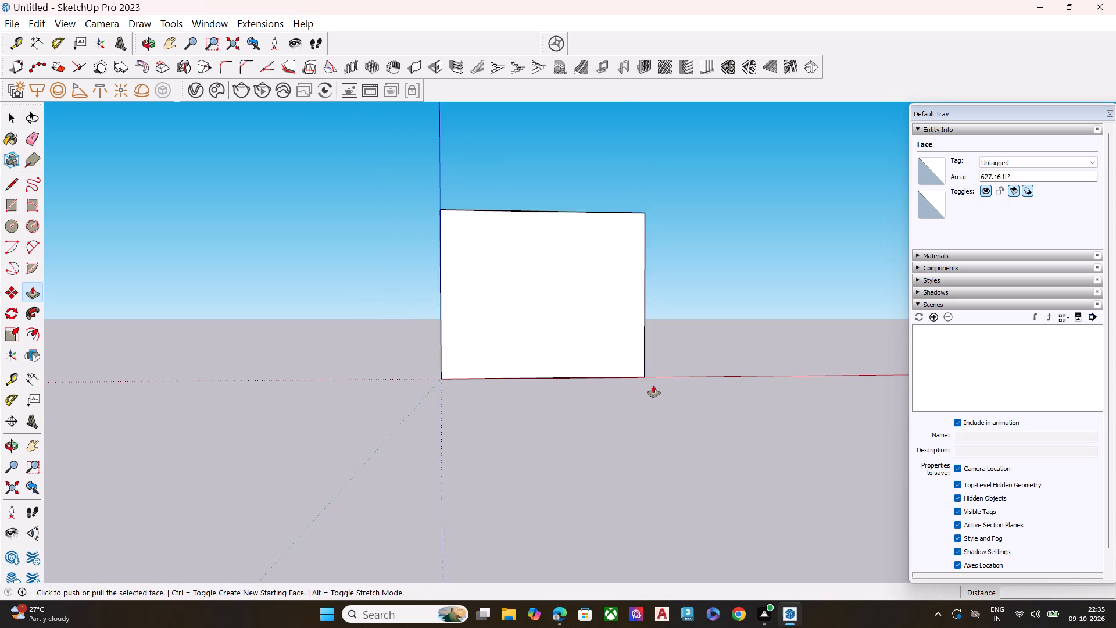
scroll(653, 386, down, 1)
scroll(592, 268, up, 4)
key(space)
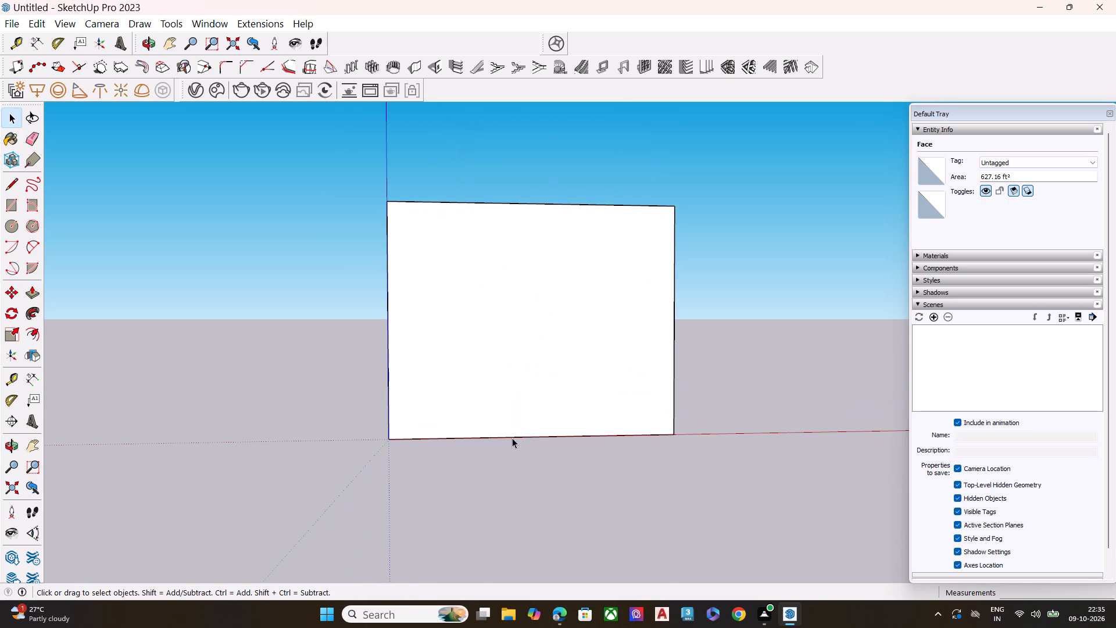
Copy the front face's bottom edge 10' straight up to divide the face into lower and upper parts.
click(512, 438)
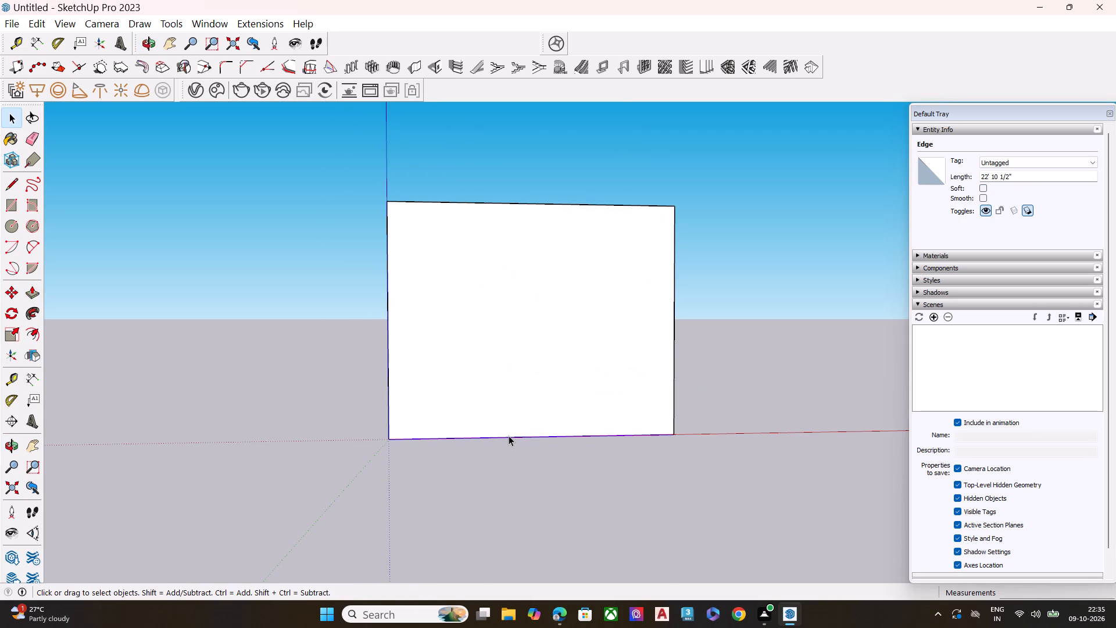
key(m)
click(388, 441)
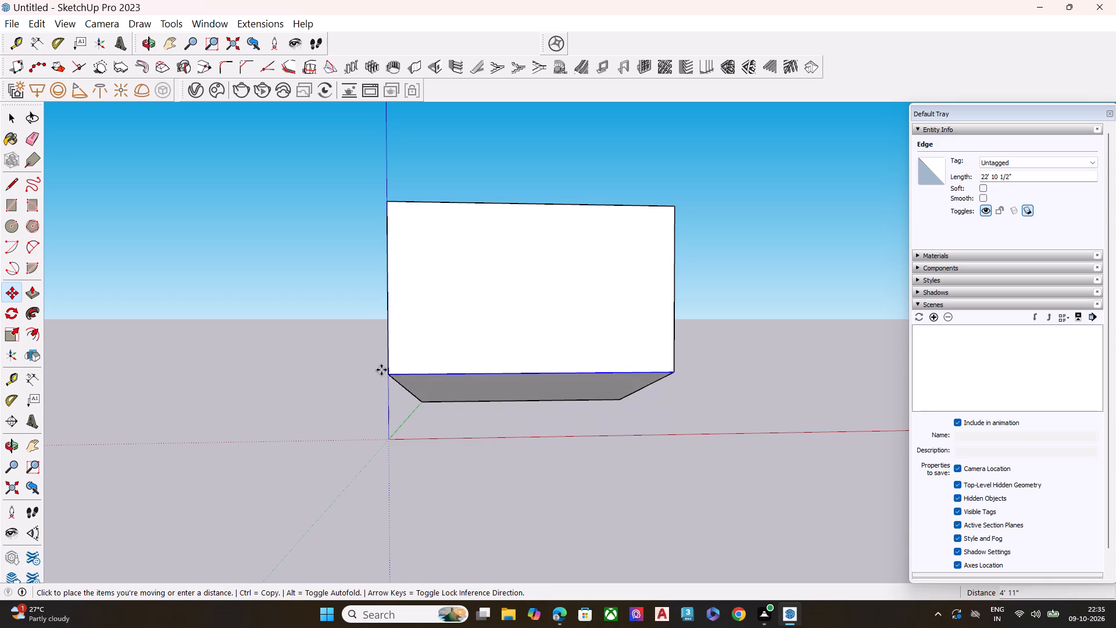
key(Escape)
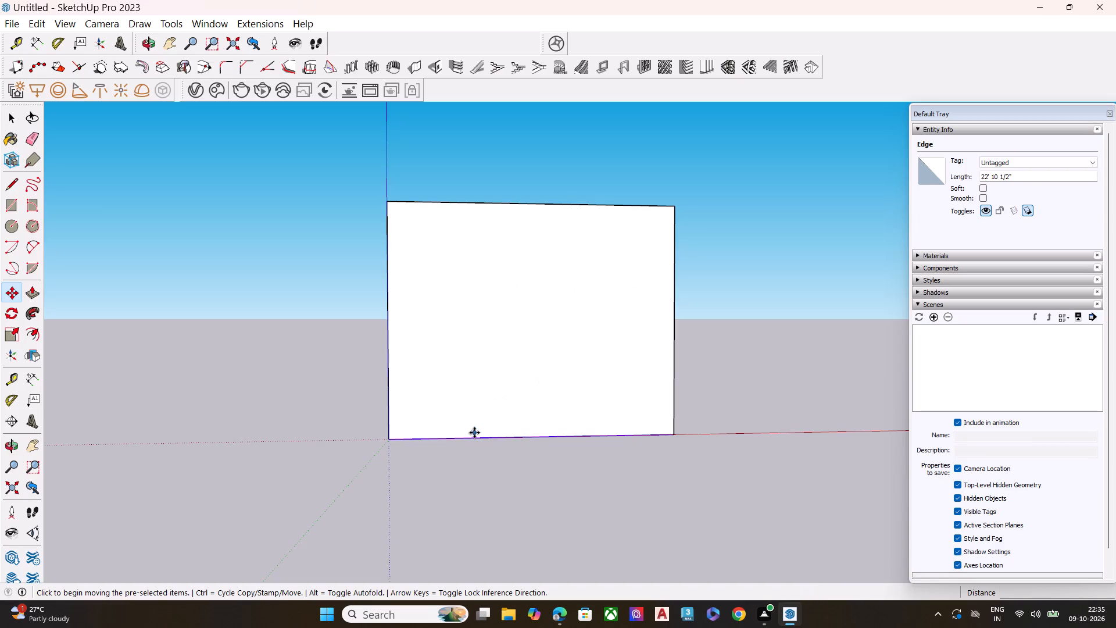
click(674, 434)
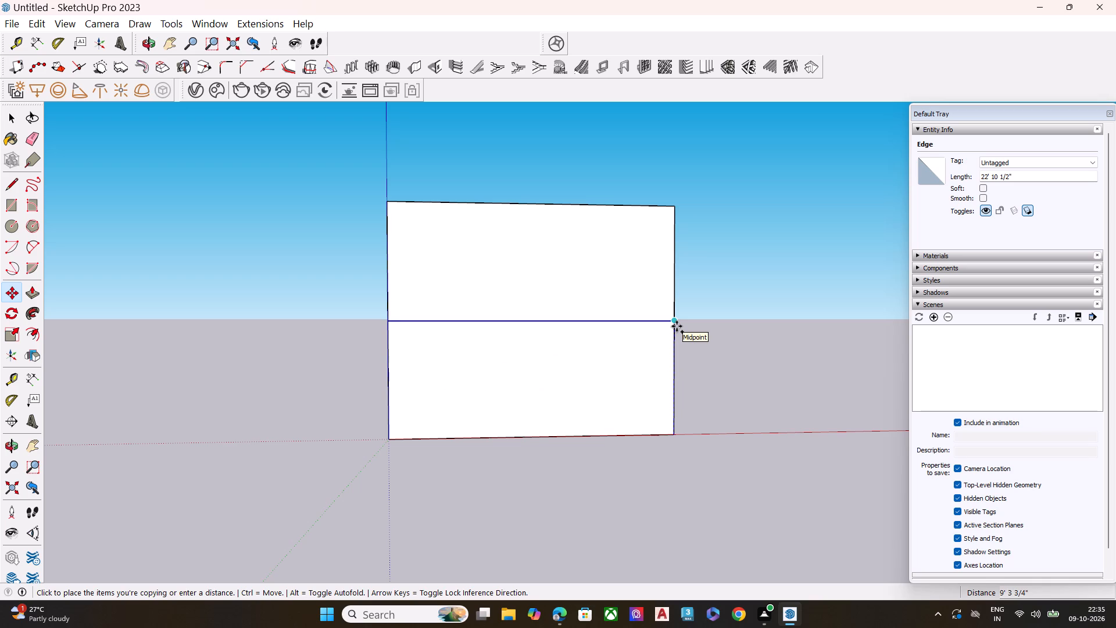
text(10')
key(Return)
key(space)
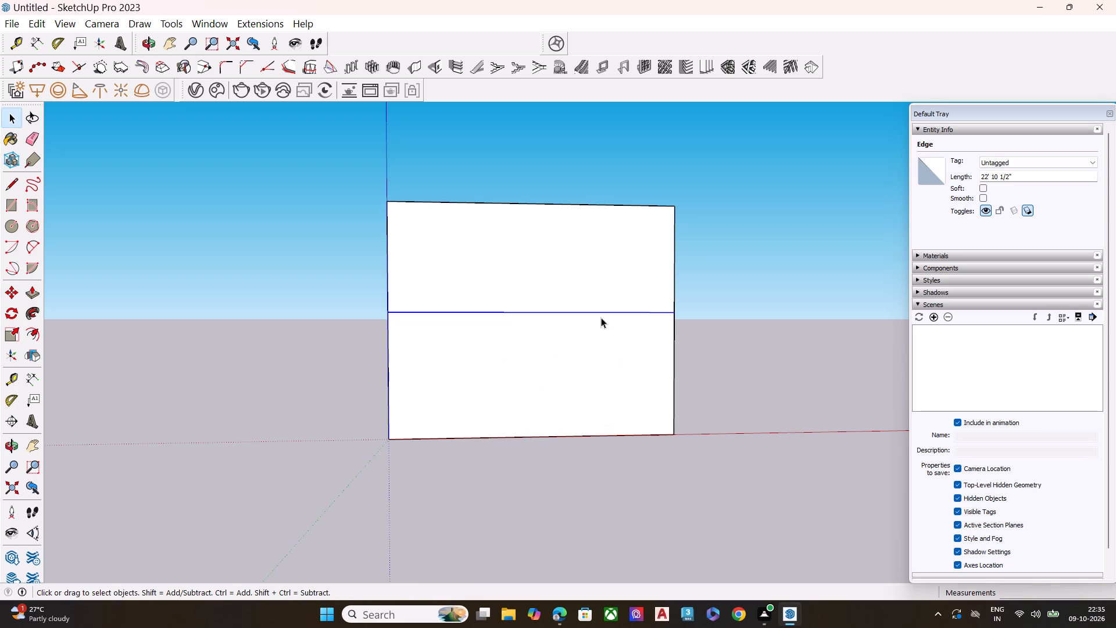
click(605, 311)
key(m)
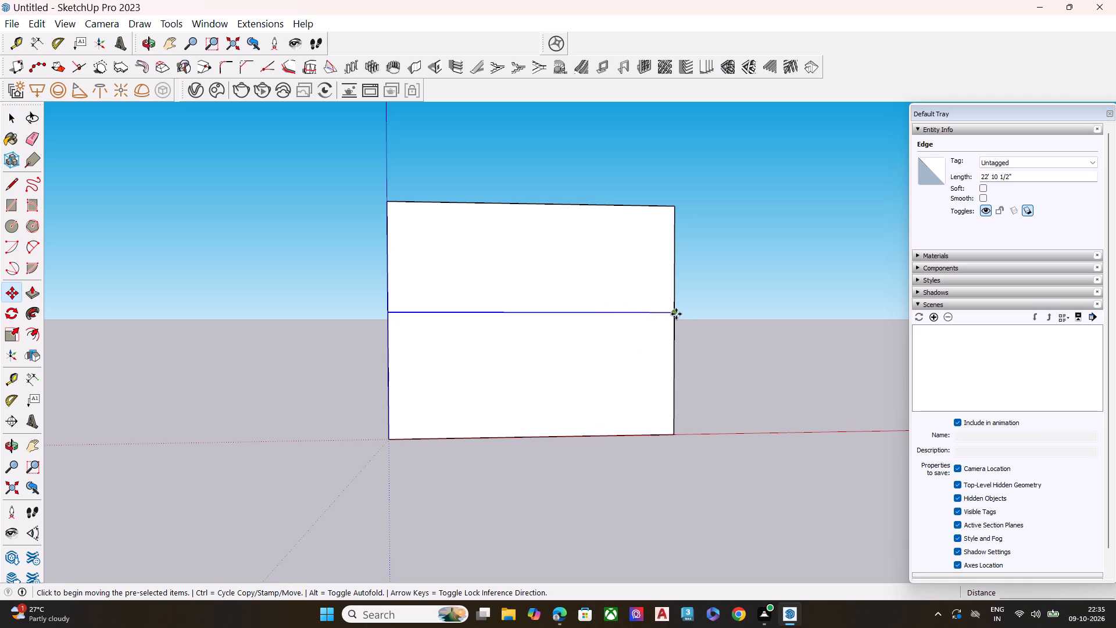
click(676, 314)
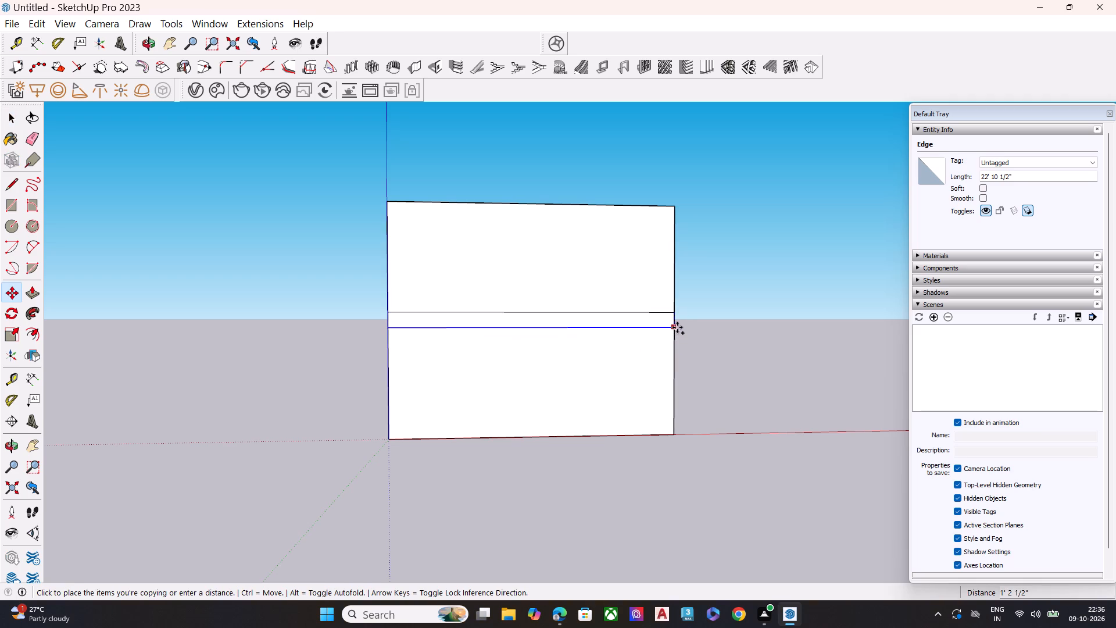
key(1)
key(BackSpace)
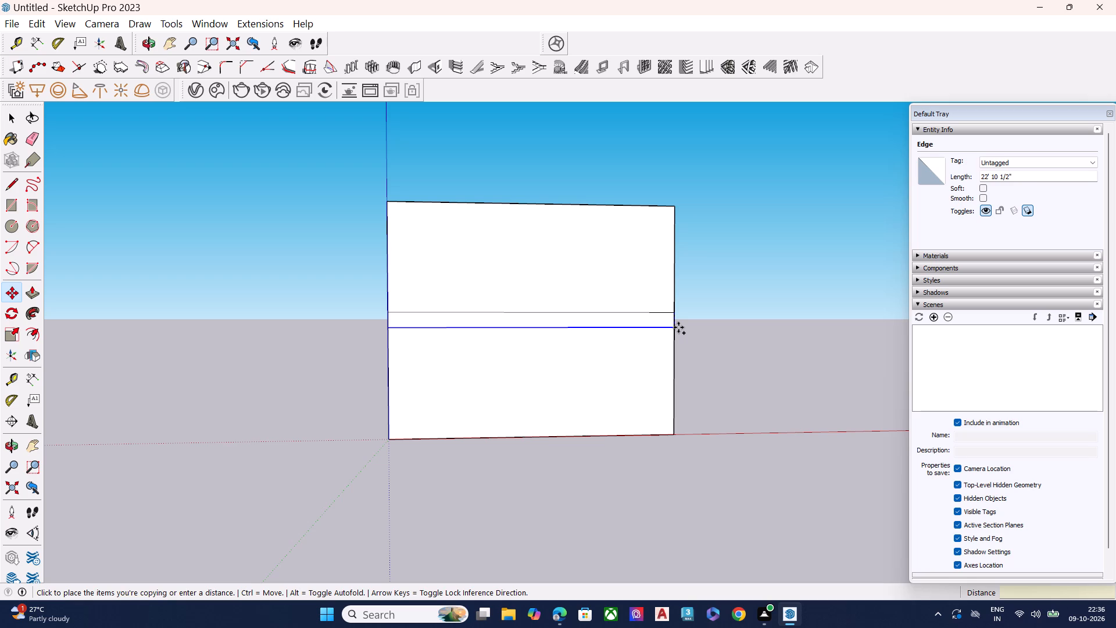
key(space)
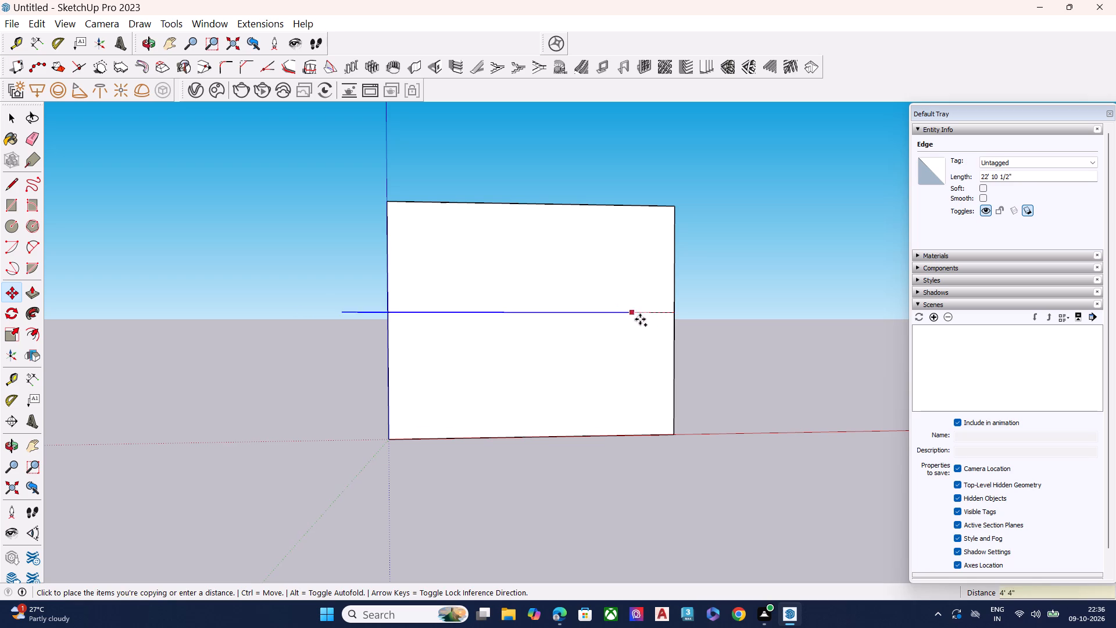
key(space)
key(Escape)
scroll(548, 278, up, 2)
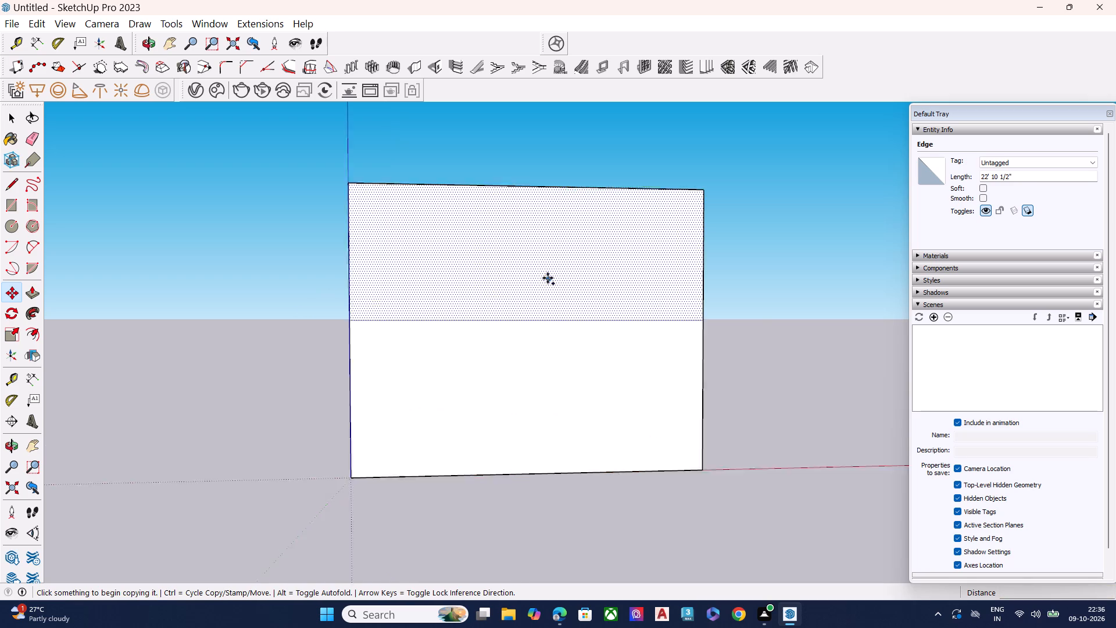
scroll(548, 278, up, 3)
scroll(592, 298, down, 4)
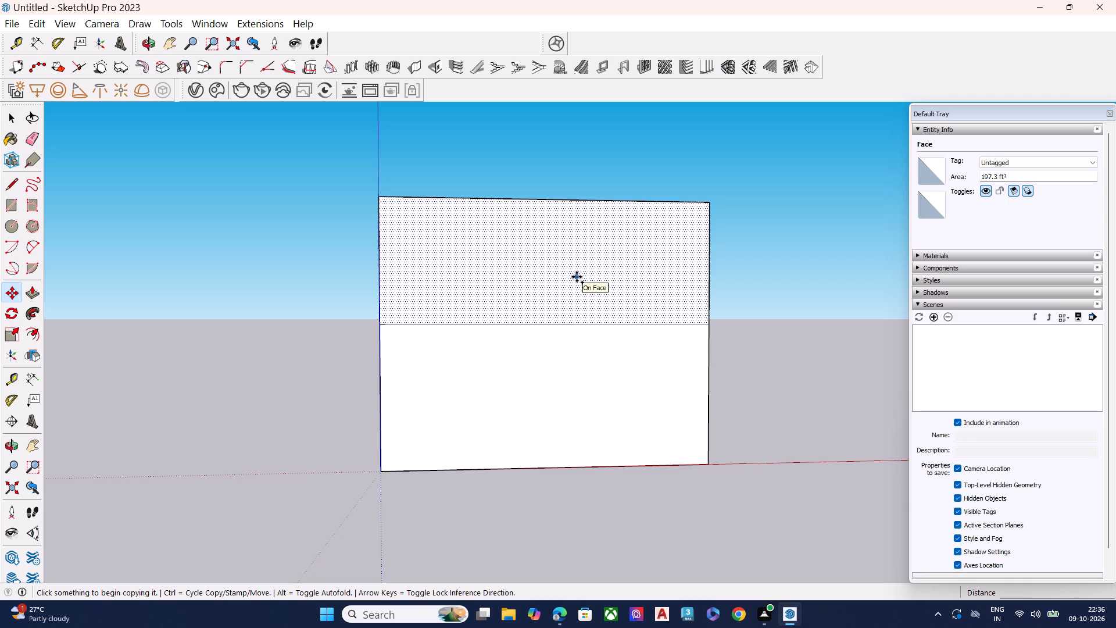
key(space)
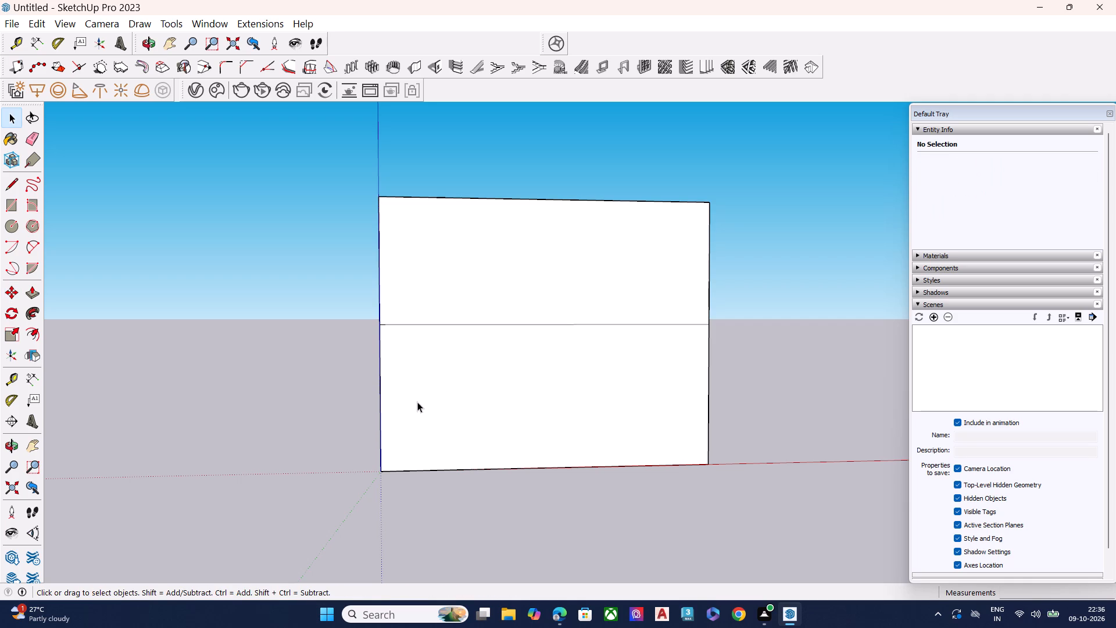
Offset the outline of the lower front face inward to form a narrow border all around it.
click(456, 399)
key(f)
click(455, 405)
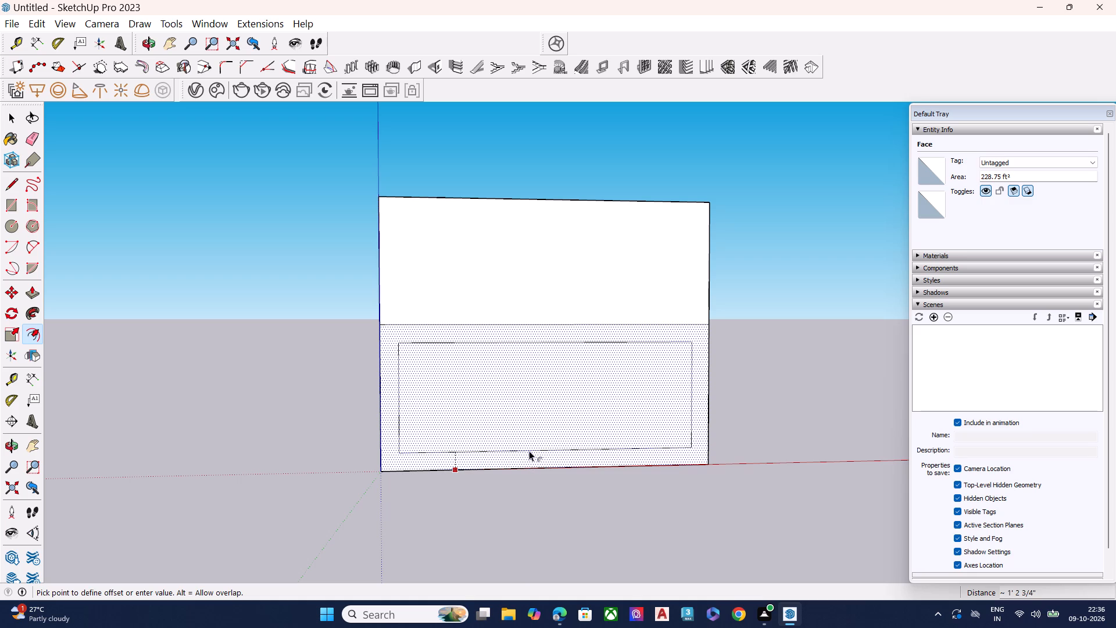
click(529, 456)
key(space)
Move the top edge of the inner outline straight up onto the line dividing the lower and upper front face.
scroll(469, 350, up, 3)
click(502, 331)
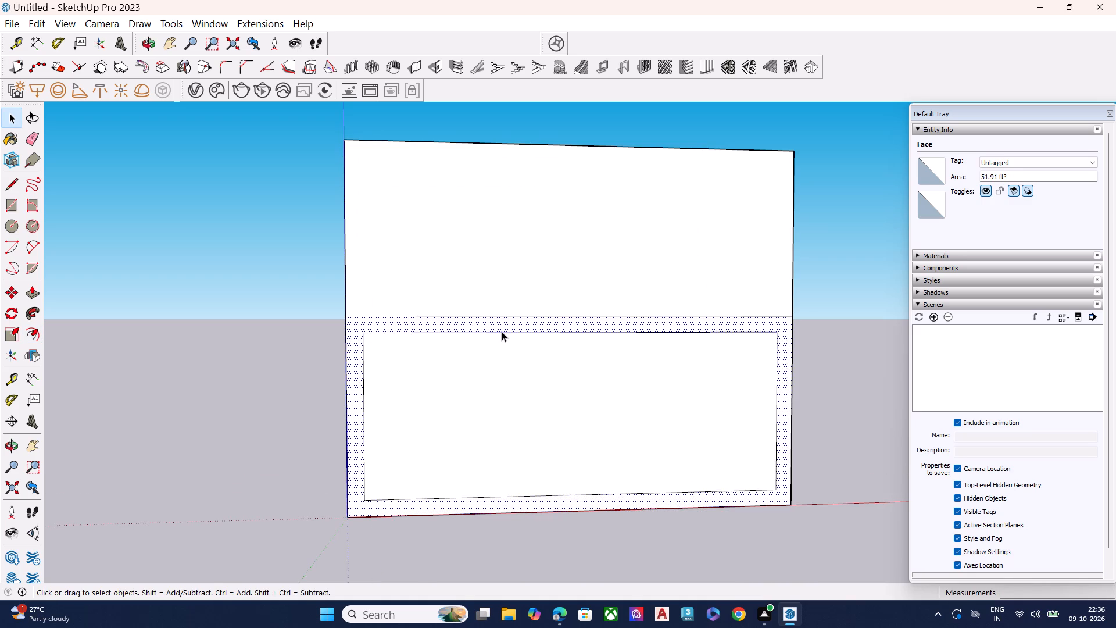
key(m)
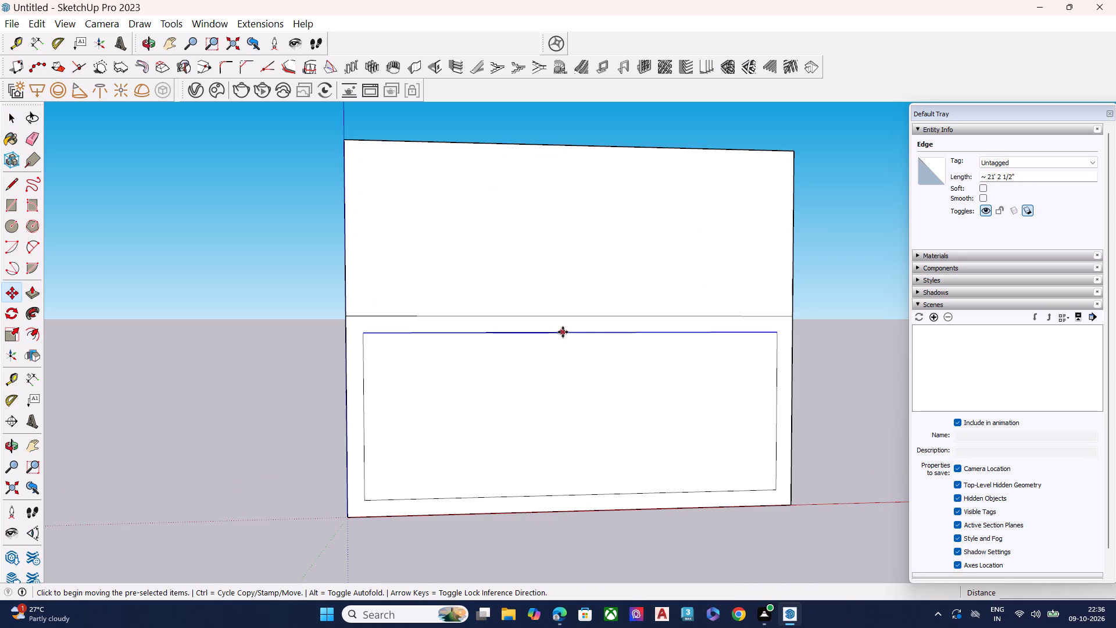
click(563, 334)
click(564, 319)
key(space)
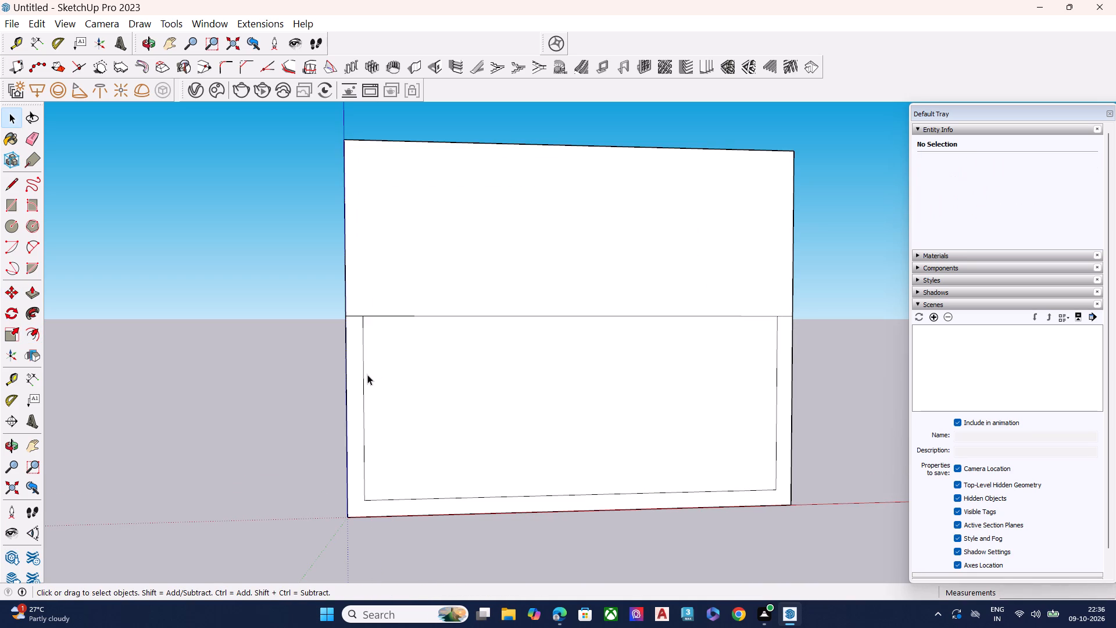
Move both vertical edges of the inner outline inward by about 6" each to widen the side piers.
click(364, 376)
key(m)
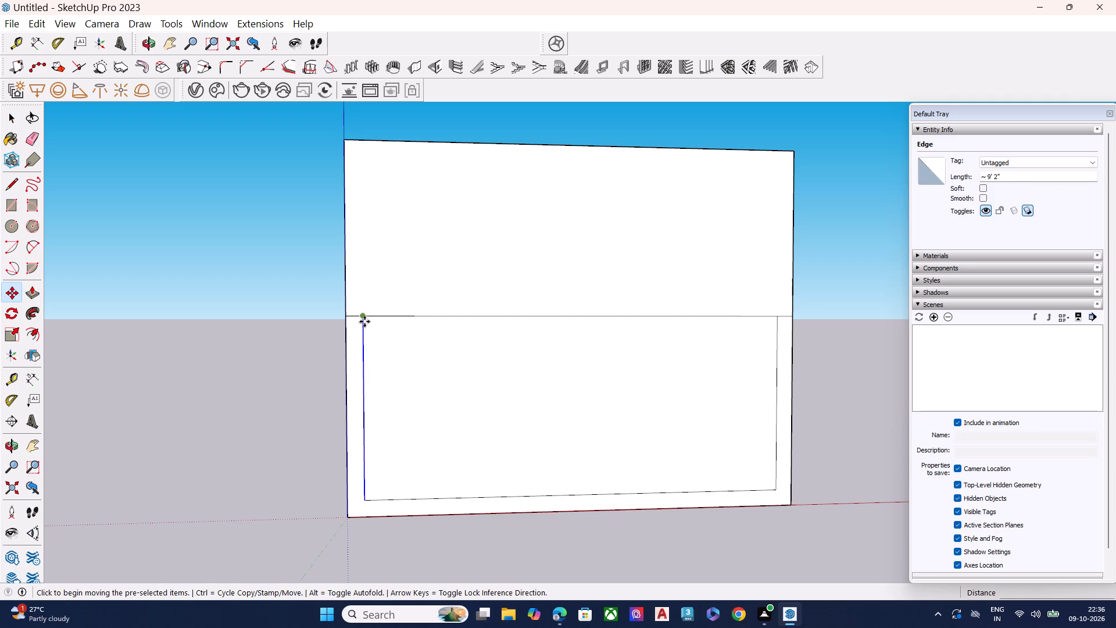
click(364, 320)
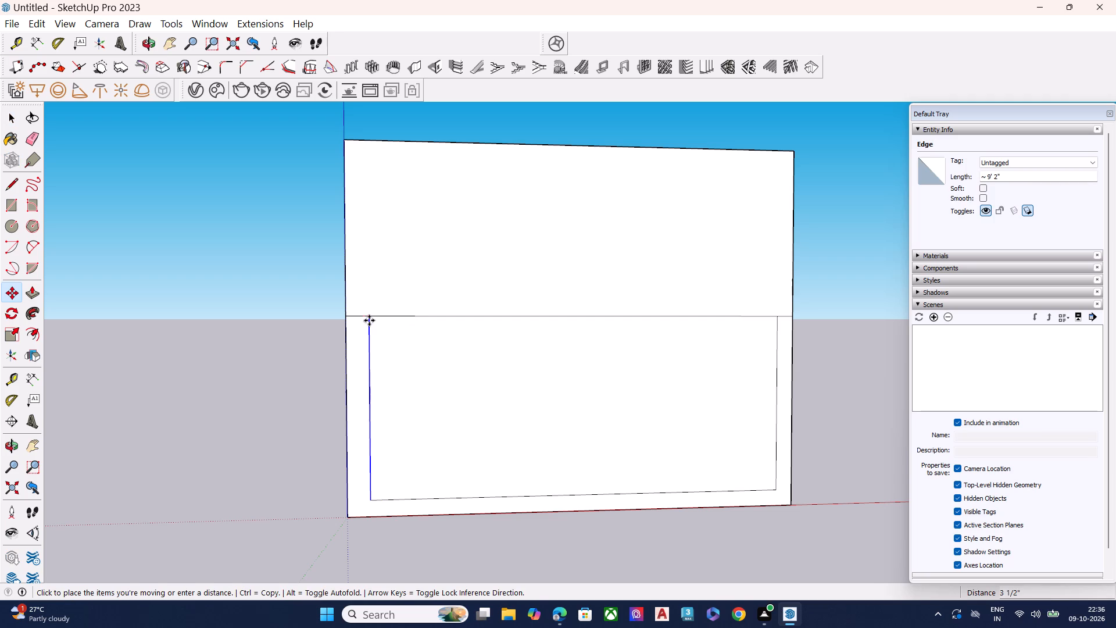
click(374, 320)
key(space)
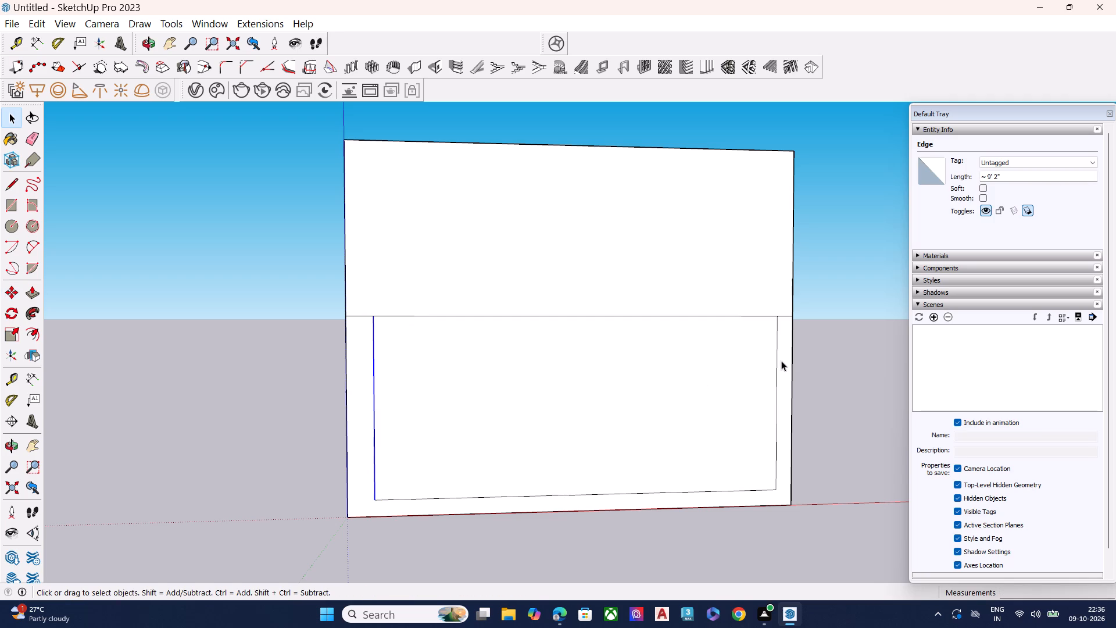
click(774, 362)
click(776, 362)
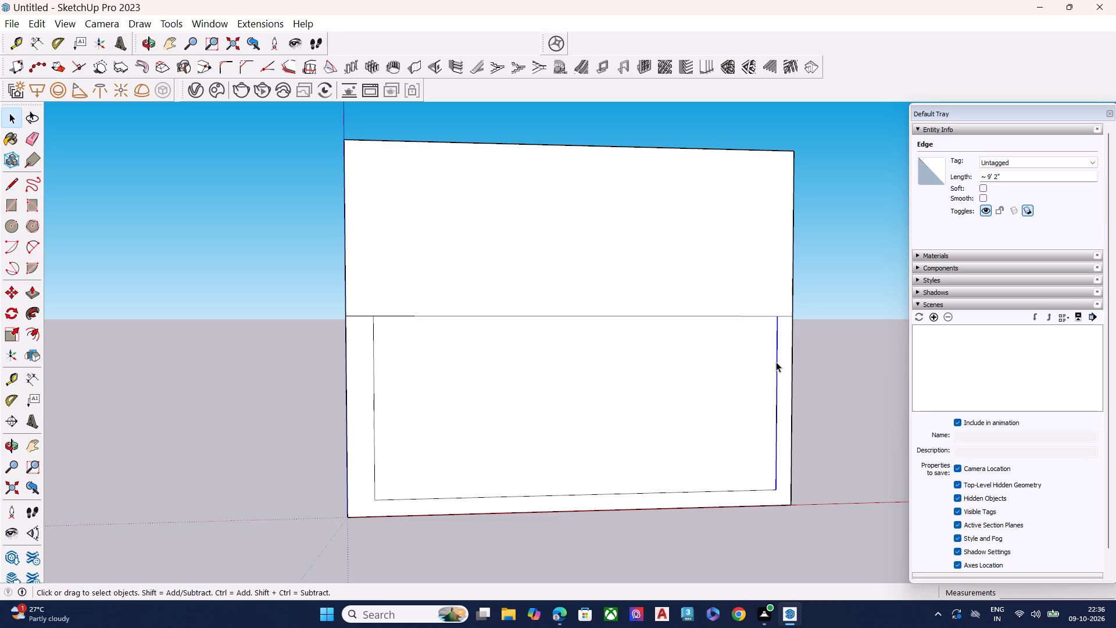
key(m)
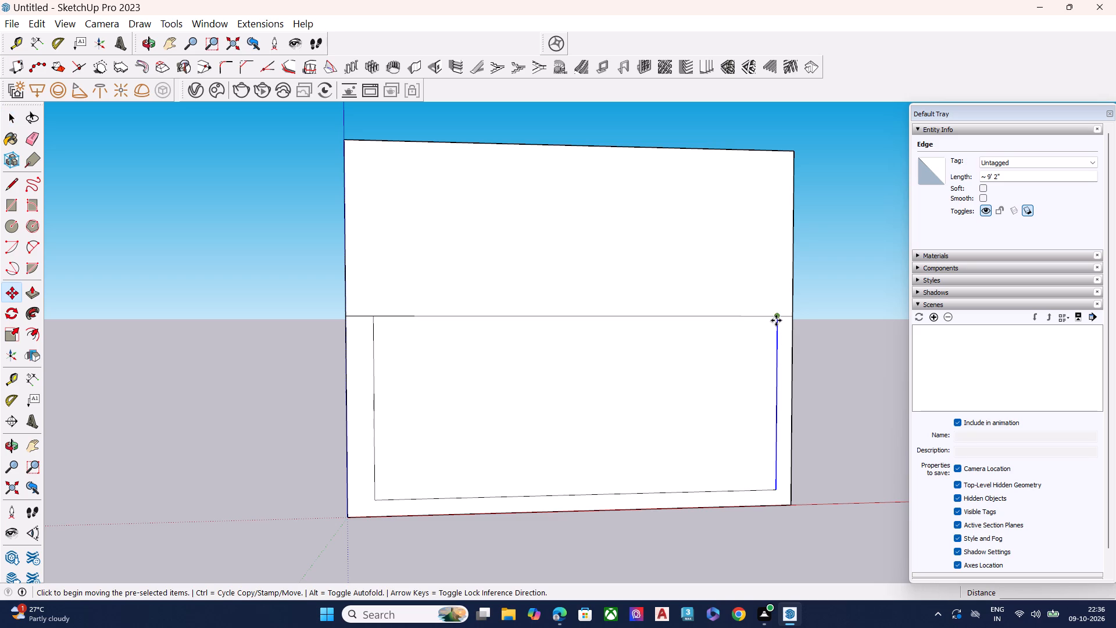
click(776, 320)
click(767, 320)
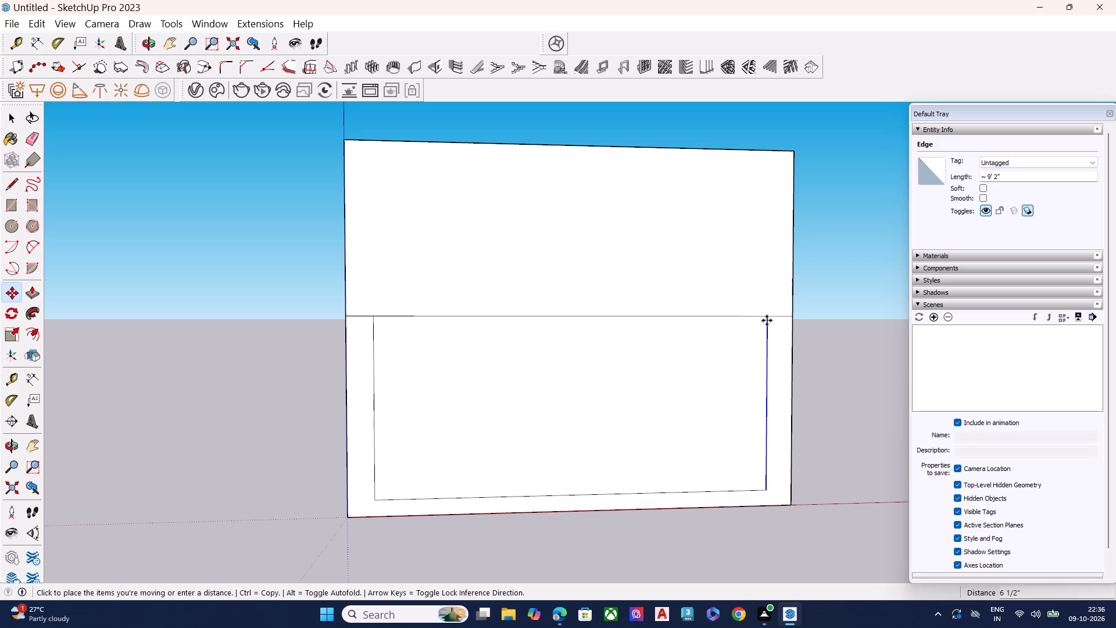
key(space)
click(661, 394)
Move the inner outline's bottom edge down onto the block's base edge so the opening reaches the ground.
key(space)
click(635, 490)
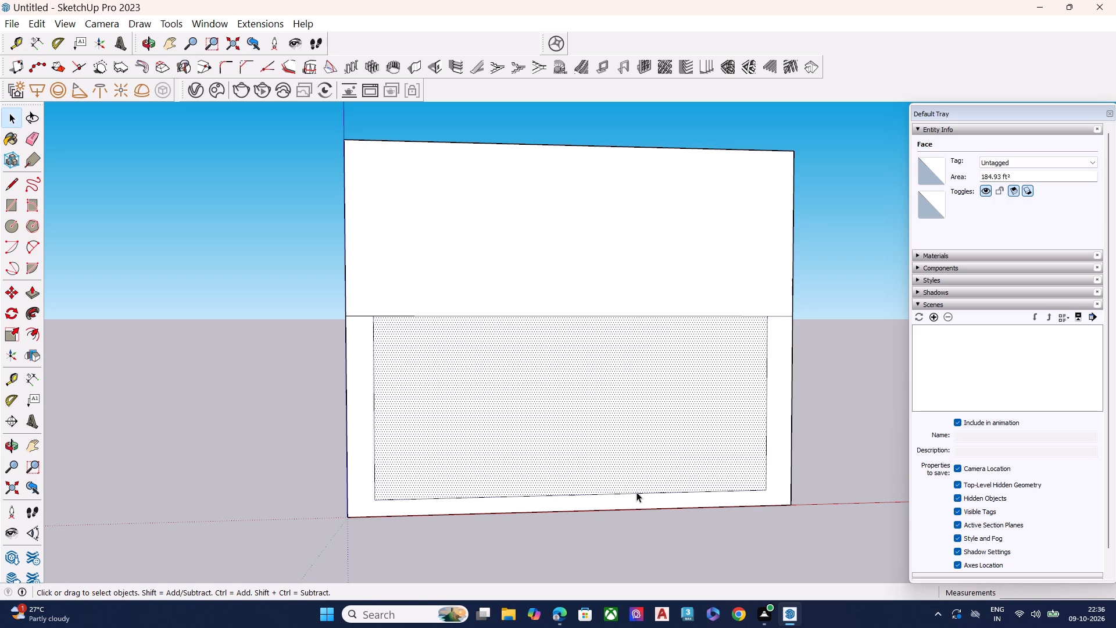
click(641, 494)
key(m)
click(640, 494)
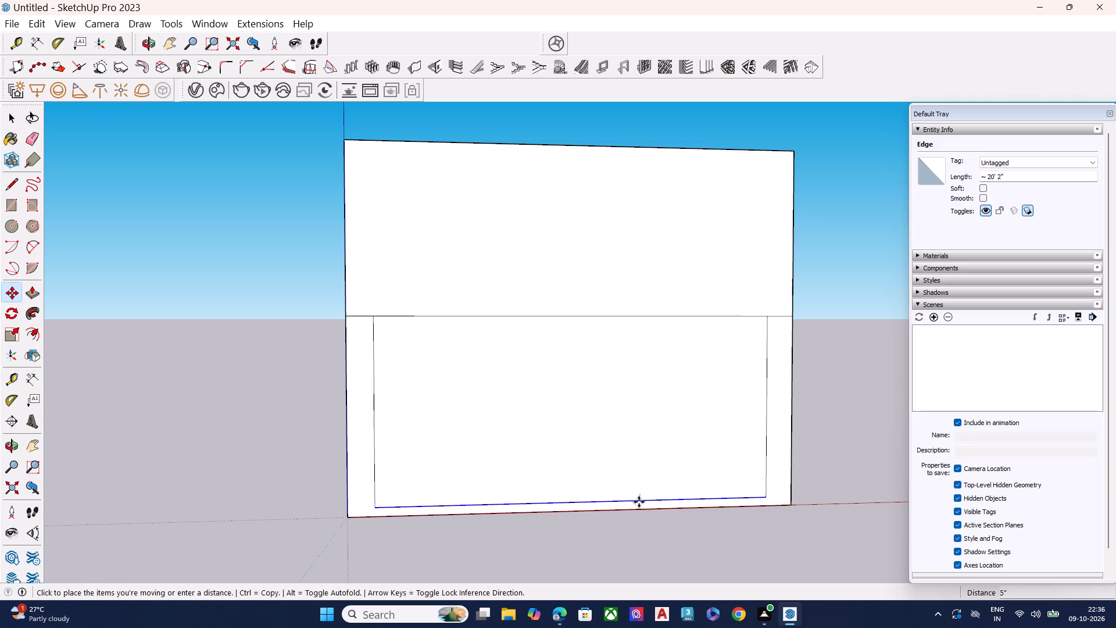
click(639, 508)
key(space)
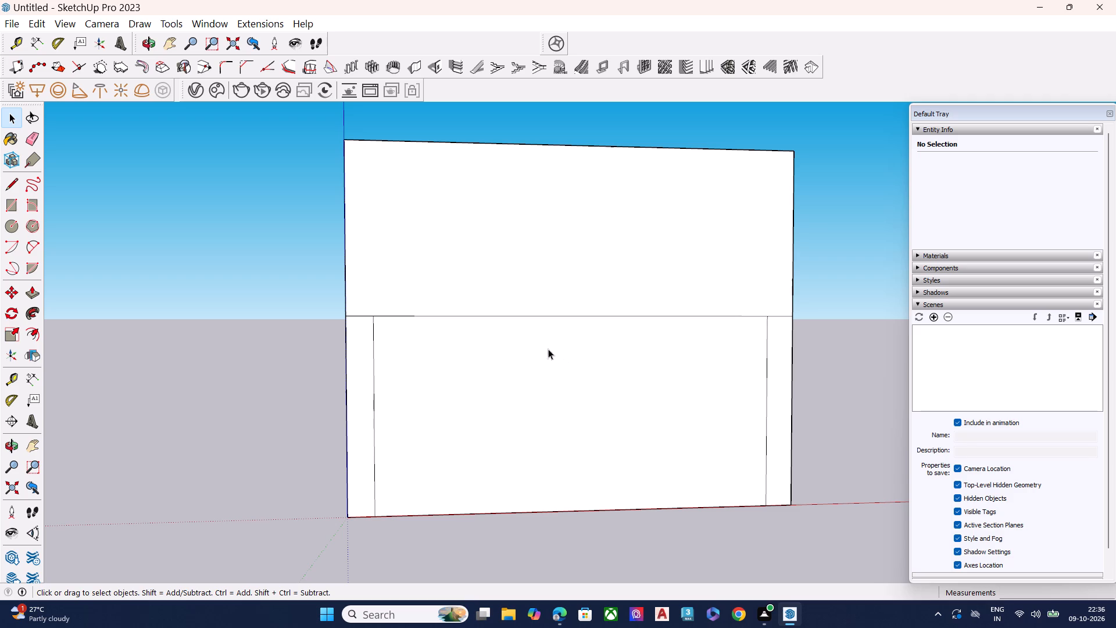
Push/Pull the lower opening face more than 22' back into the block to hollow out a deep recess.
key(space)
click(493, 414)
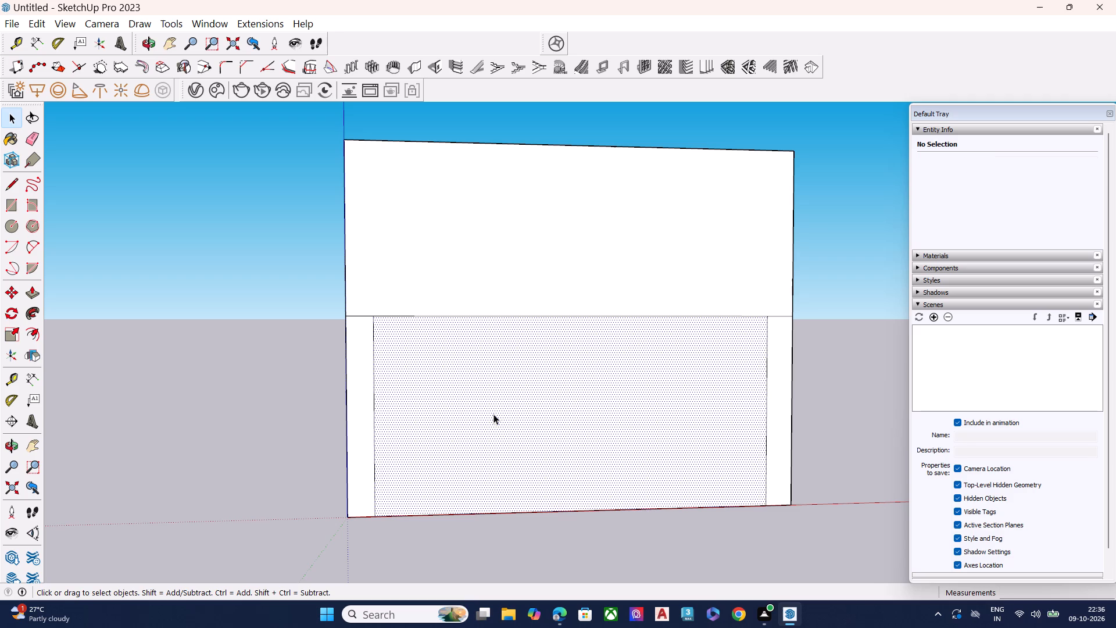
key(p)
click(493, 414)
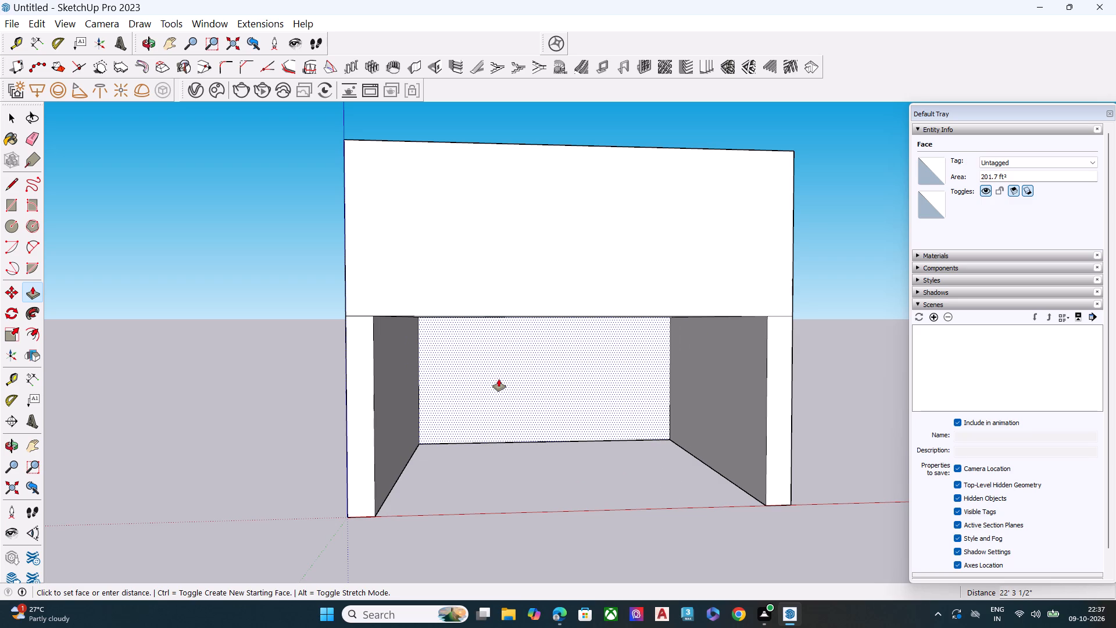
click(499, 379)
key(space)
Draw a rectangle about 11' 4" by 5' 10 1/2" on the upper front face, nearer its left side.
scroll(400, 365, down, 4)
middle_drag(481, 433, 492, 330)
middle_drag(506, 339, 517, 351)
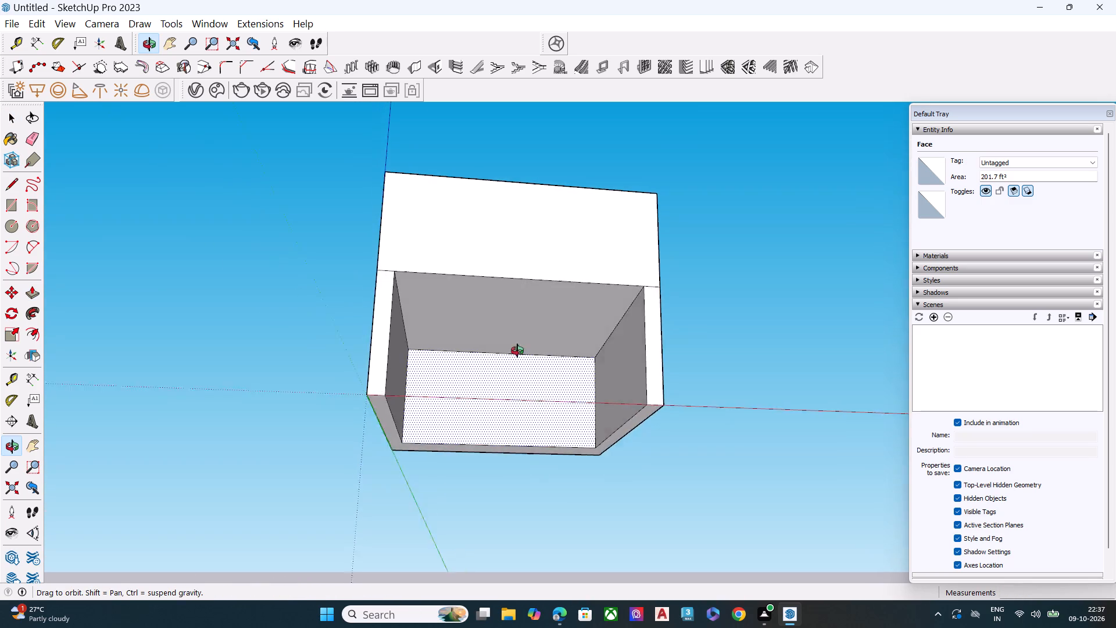
middle_drag(517, 351, 467, 444)
scroll(439, 312, up, 4)
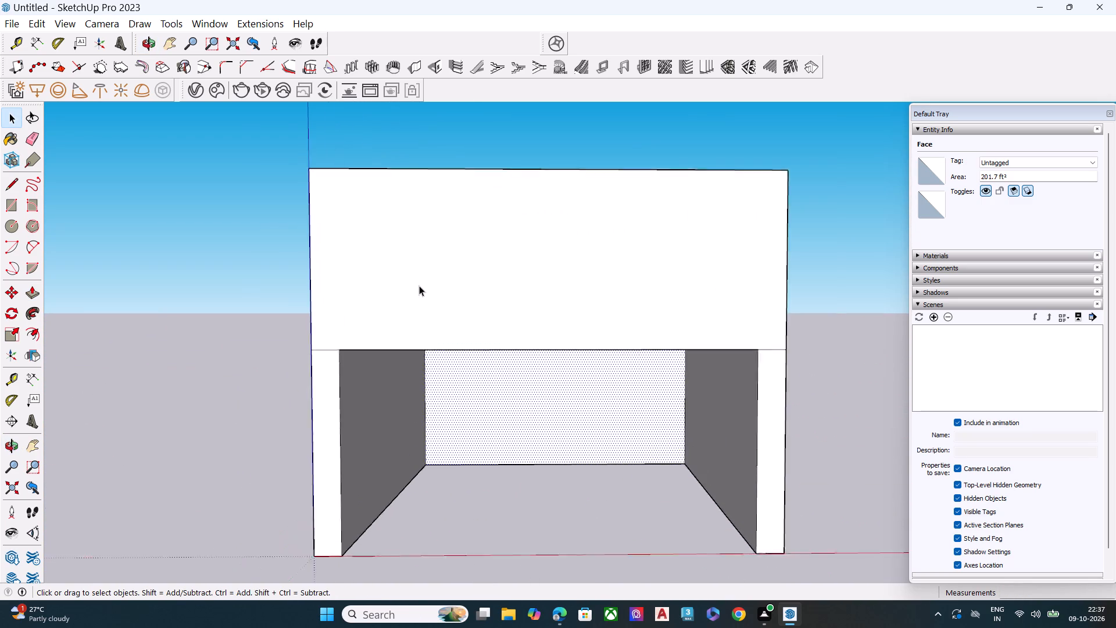
scroll(419, 286, up, 2)
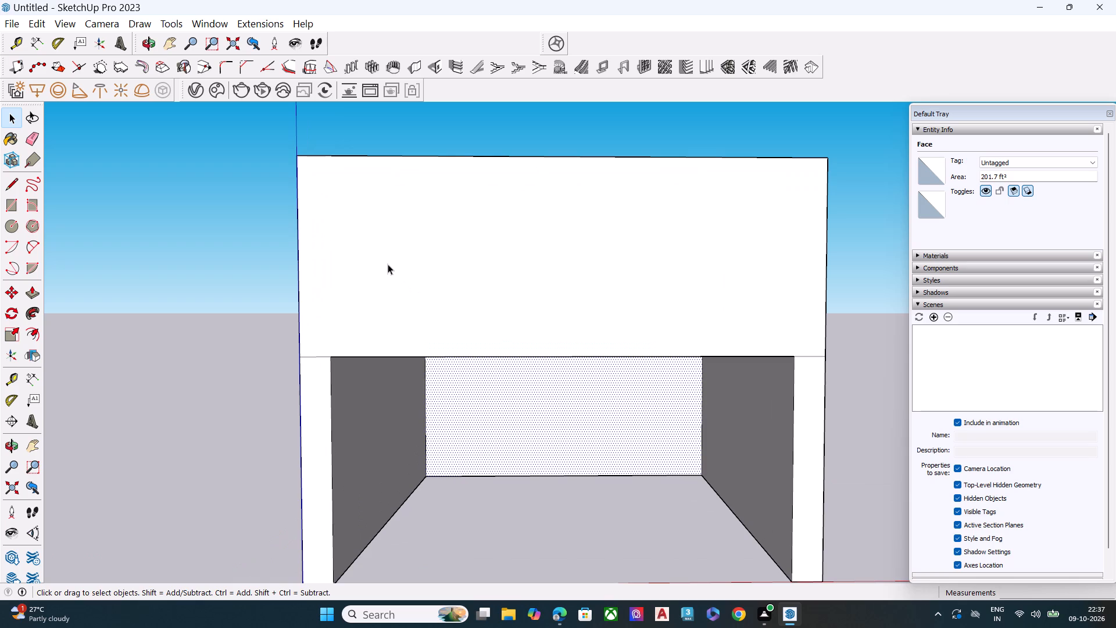
click(388, 247)
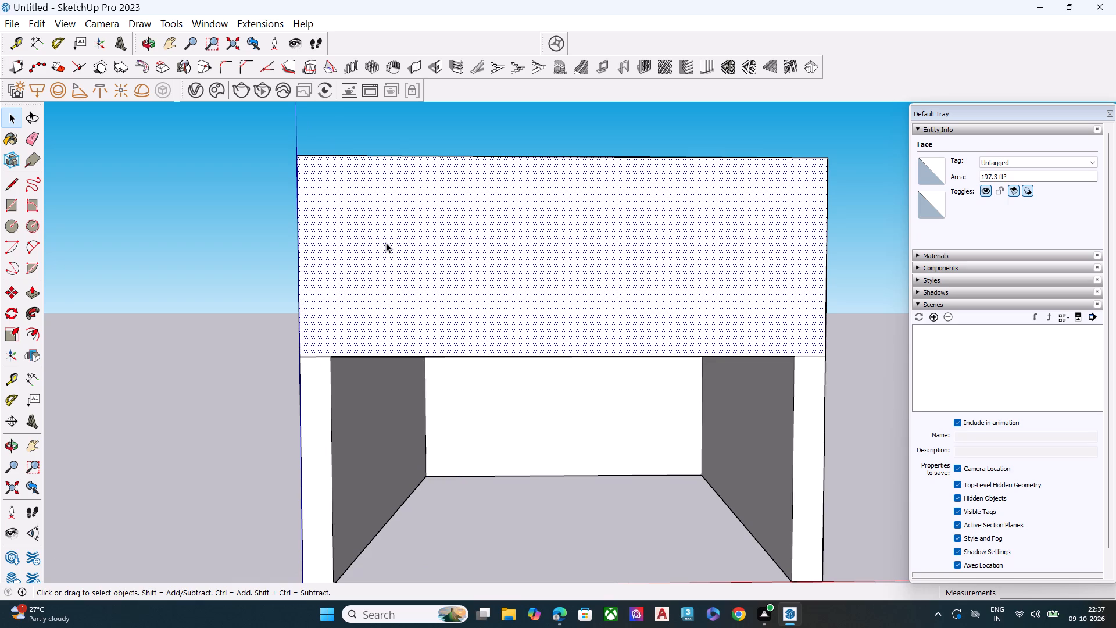
key(r)
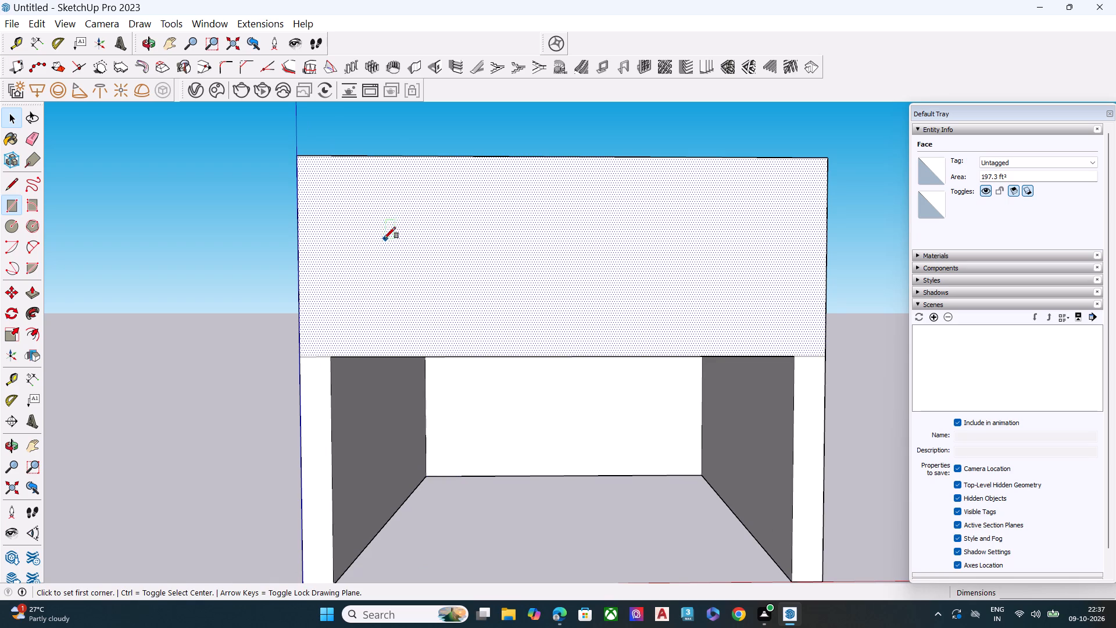
click(365, 187)
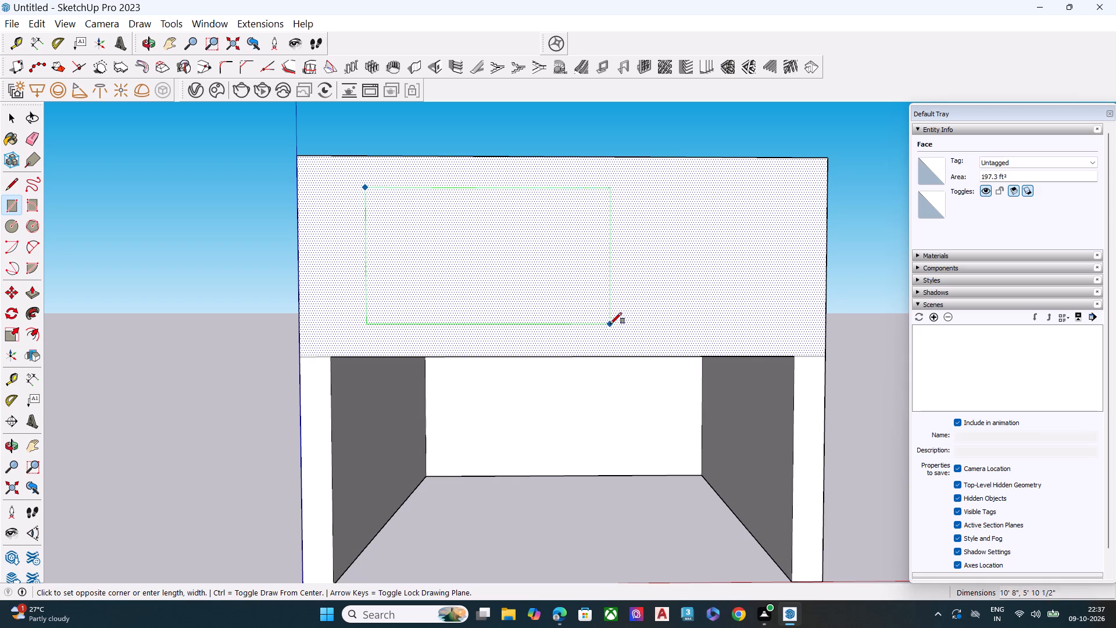
click(628, 324)
key(space)
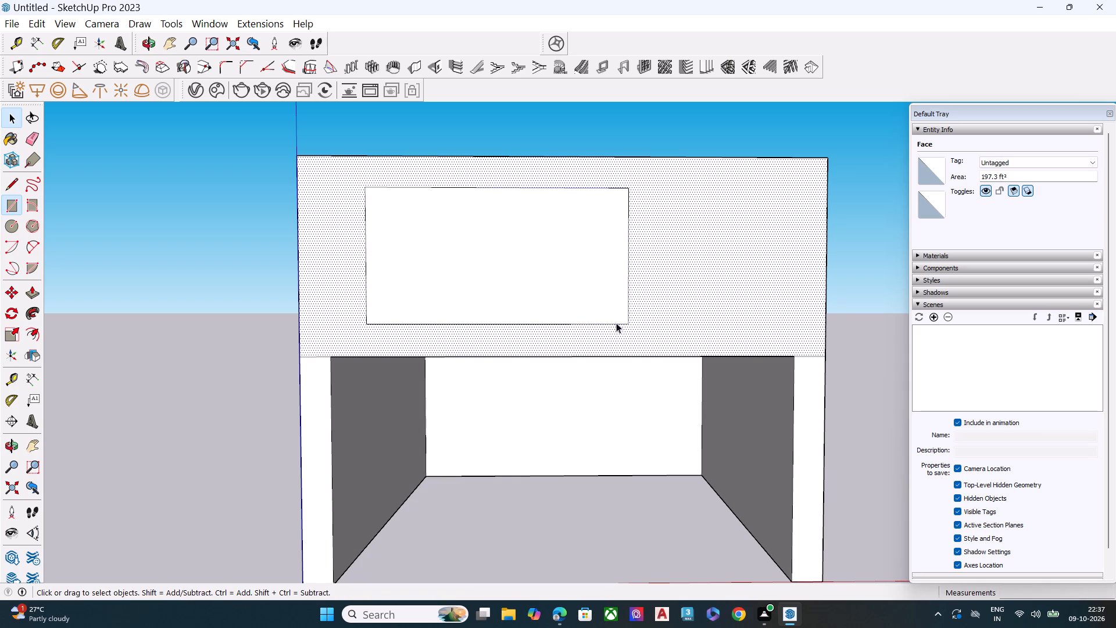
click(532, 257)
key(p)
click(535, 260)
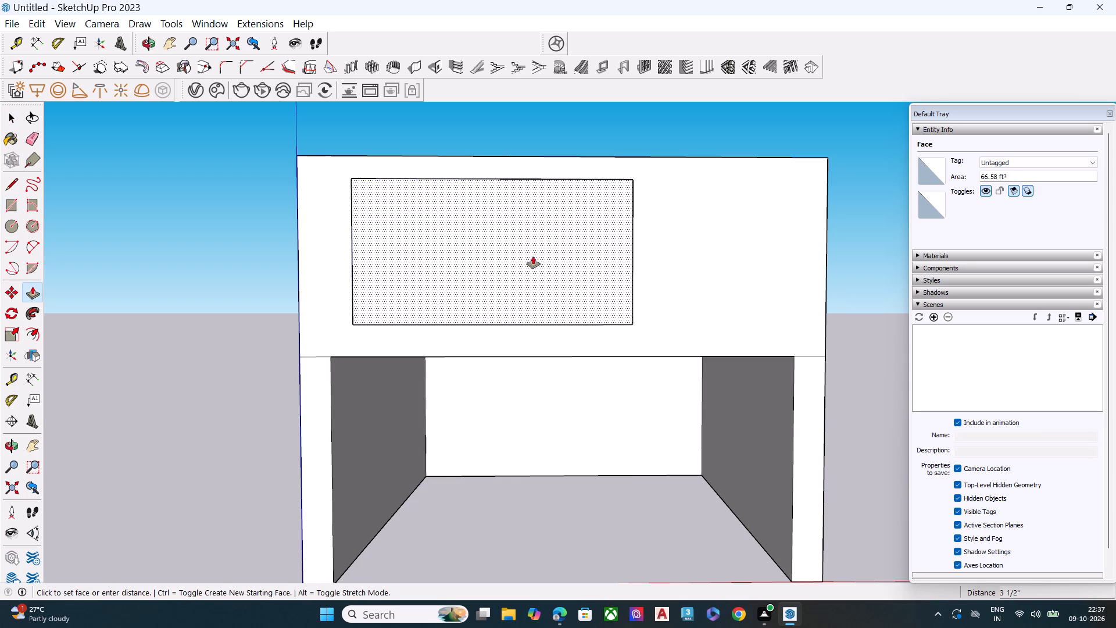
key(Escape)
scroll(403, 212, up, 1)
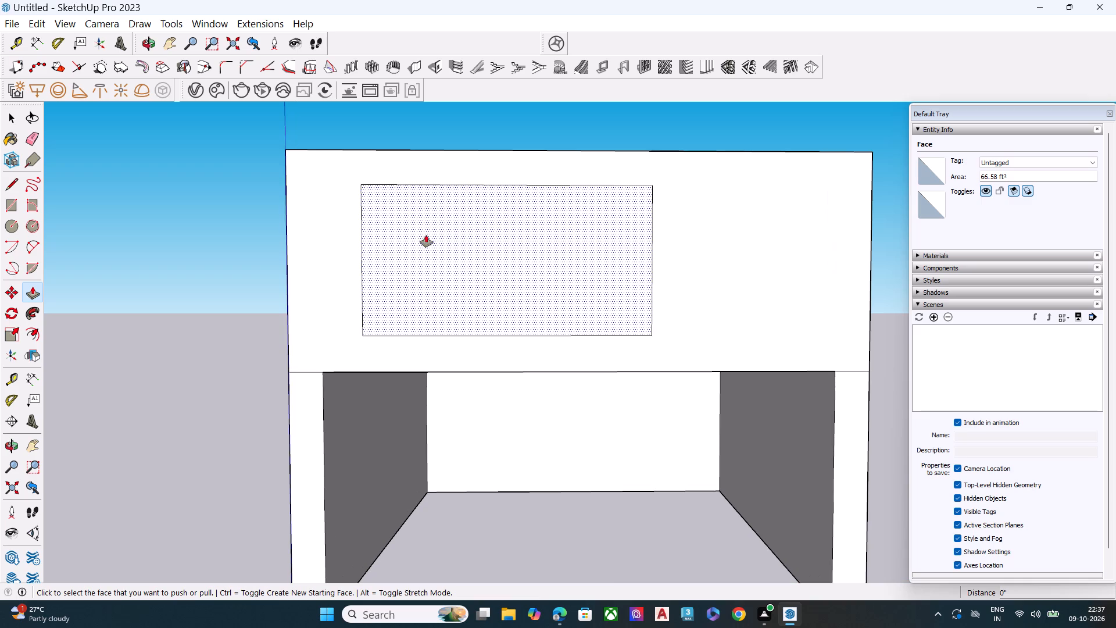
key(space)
Examine the block's ground-level recess, side walls and upper rectangle from the front and both sides.
click(360, 210)
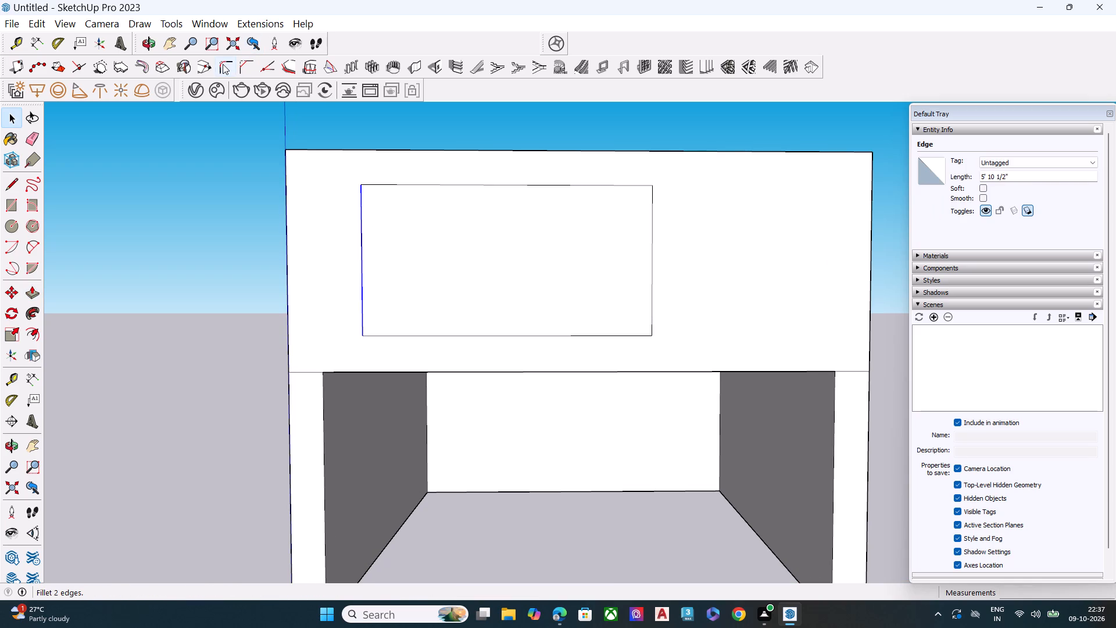
scroll(220, 64, up, 1)
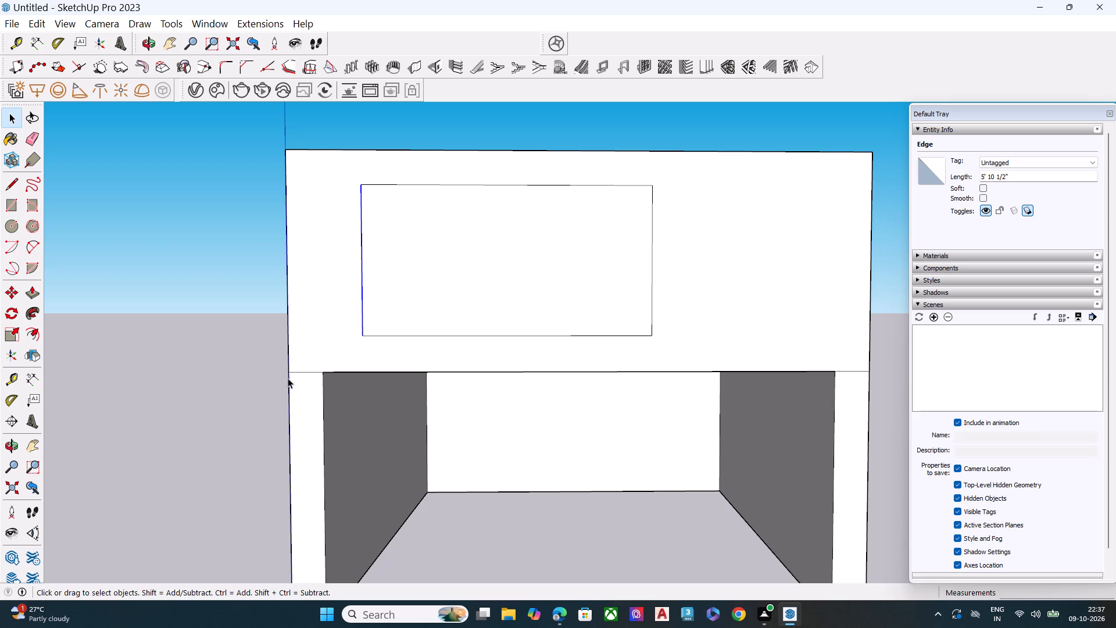
scroll(514, 259, up, 4)
scroll(517, 261, down, 6)
scroll(521, 380, down, 1)
middle_drag(521, 380, 687, 312)
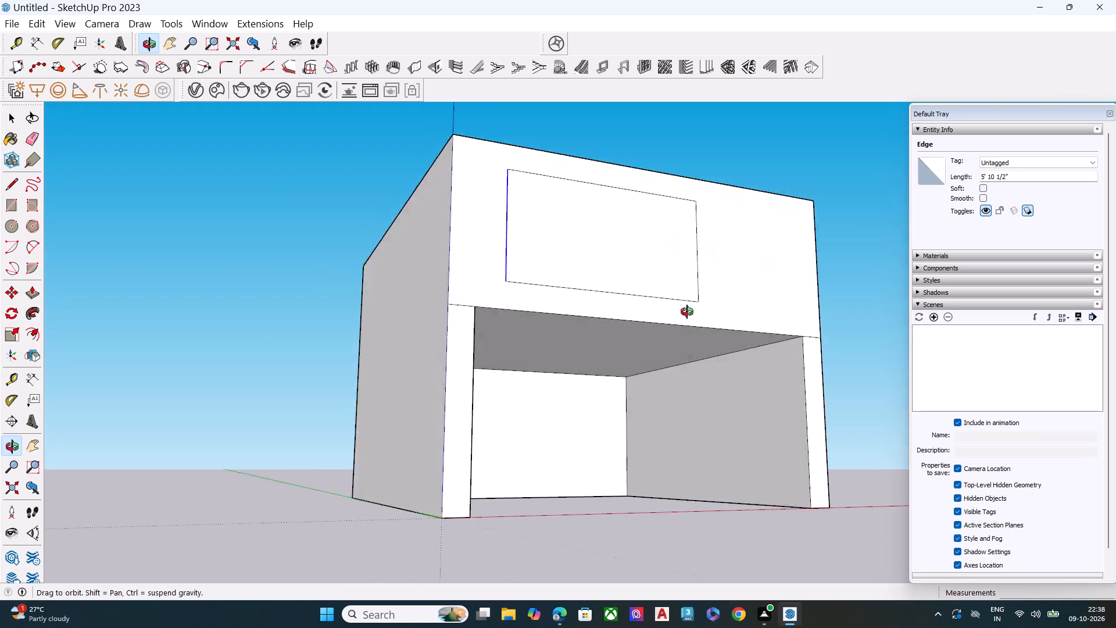
middle_drag(687, 312, 295, 356)
middle_drag(707, 397, 766, 326)
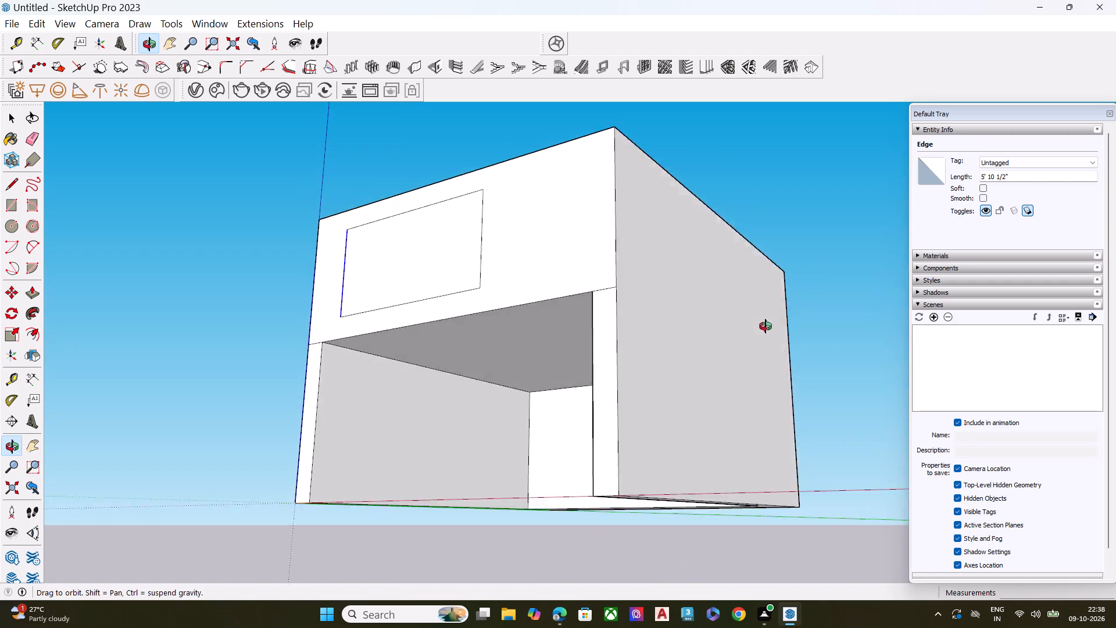
middle_drag(766, 326, 846, 302)
middle_drag(623, 356, 663, 420)
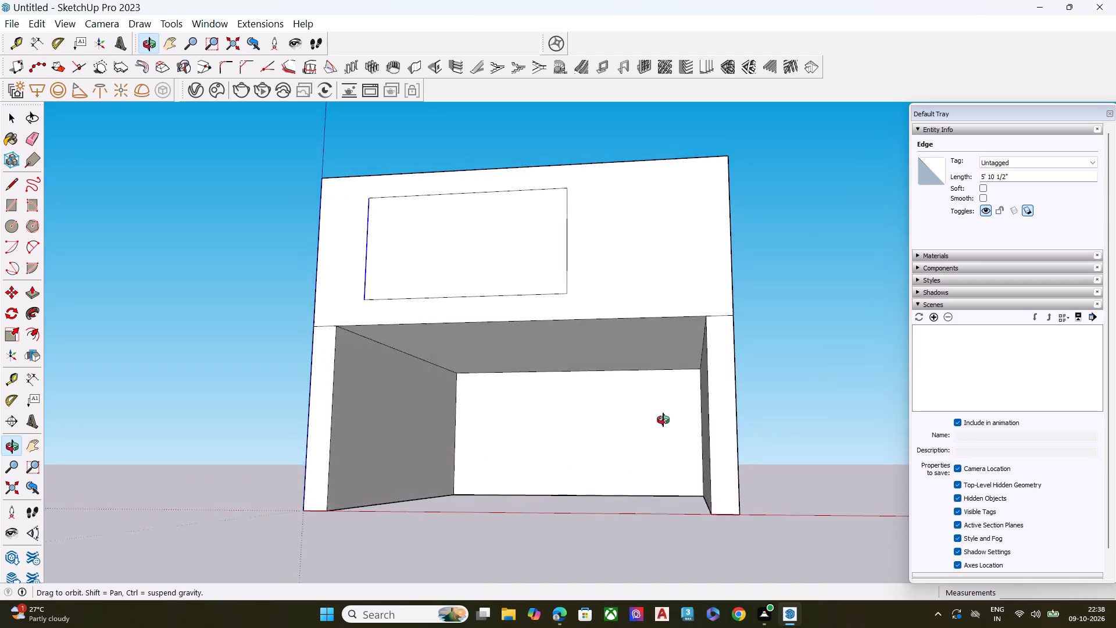
middle_drag(663, 420, 642, 458)
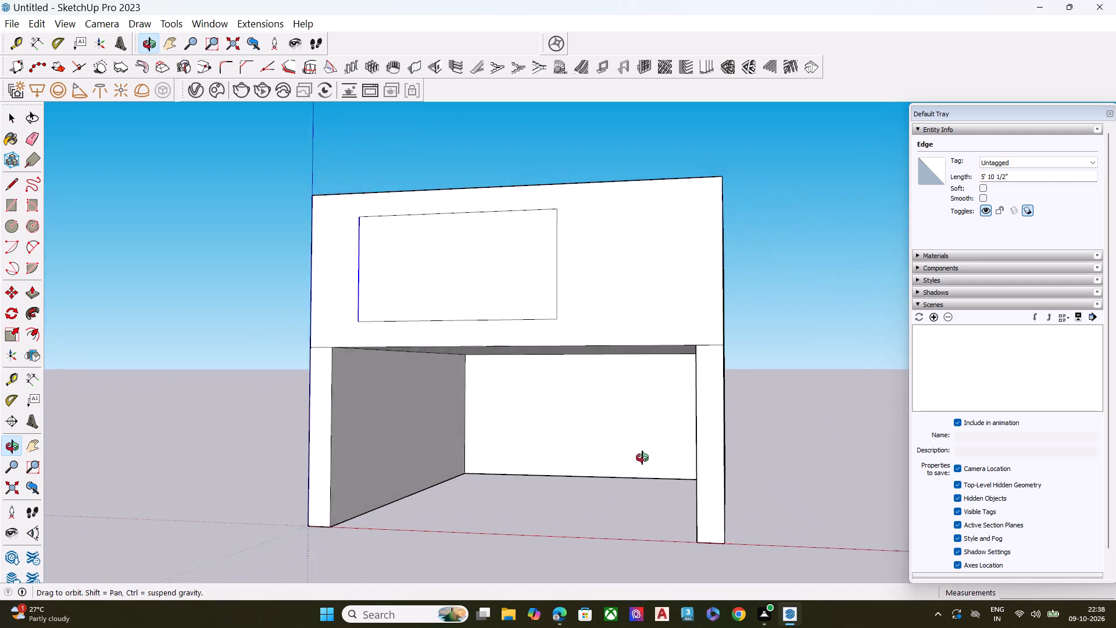
middle_drag(642, 458, 699, 481)
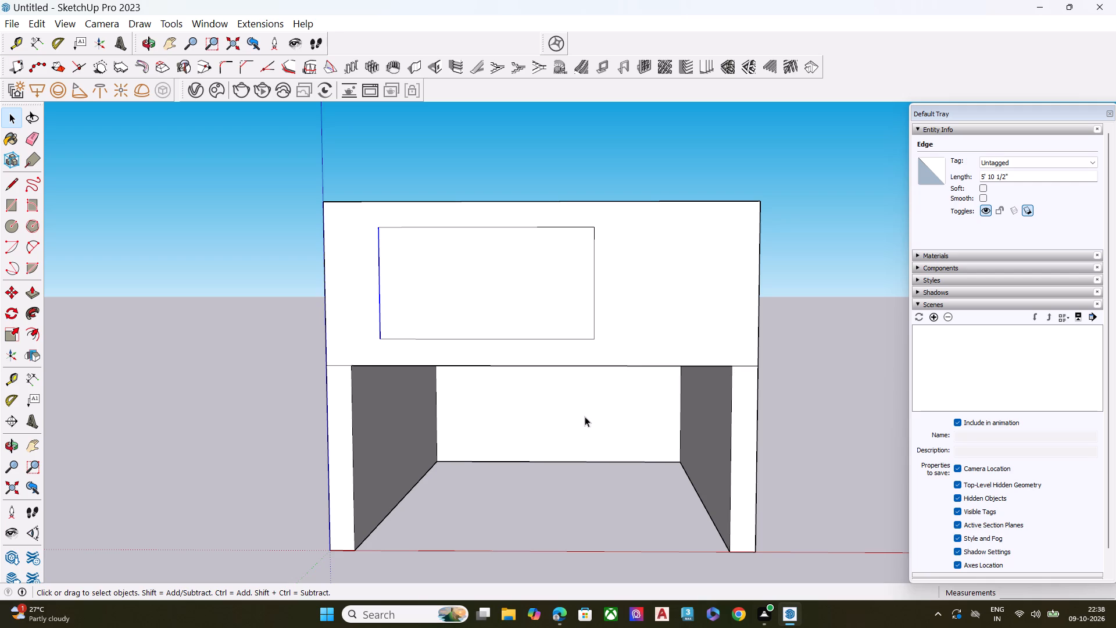
scroll(589, 419, down, 1)
middle_drag(588, 419, 616, 422)
middle_drag(736, 430, 628, 429)
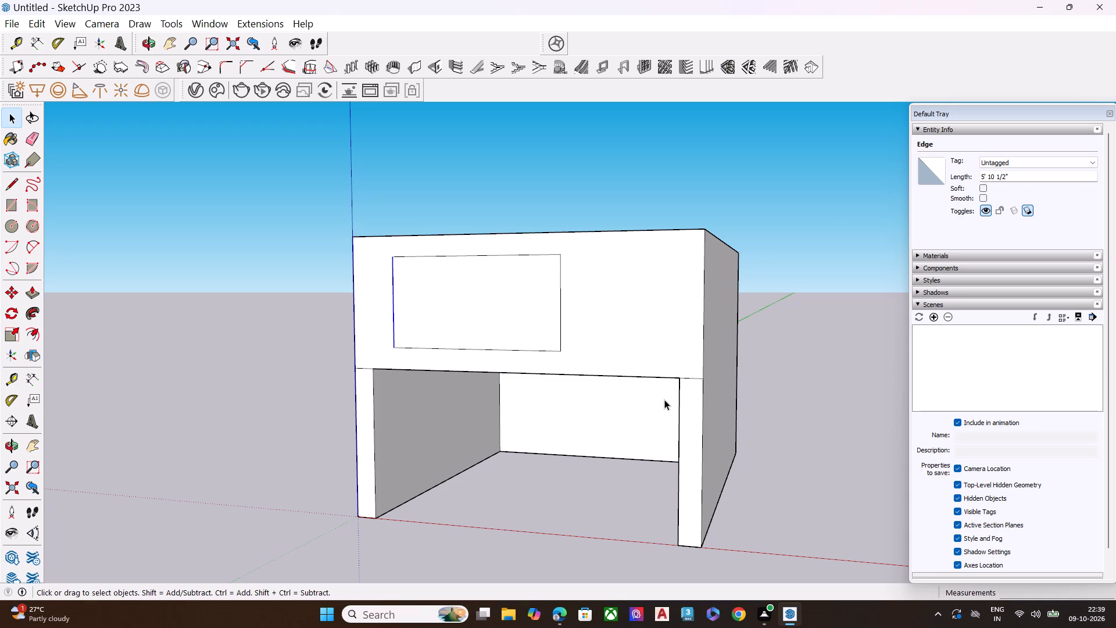
middle_drag(586, 477, 797, 417)
Offset the upper front rectangle's outline inward by about 10" to form a window frame border.
scroll(547, 355, up, 1)
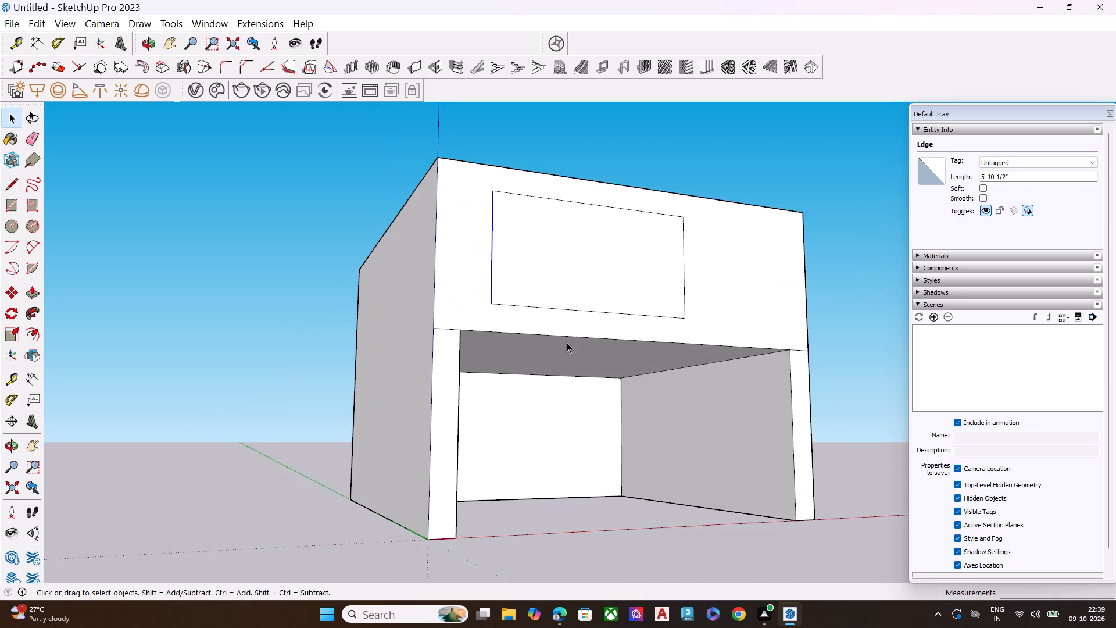
scroll(657, 336, up, 1)
middle_drag(661, 341, 581, 400)
click(547, 298)
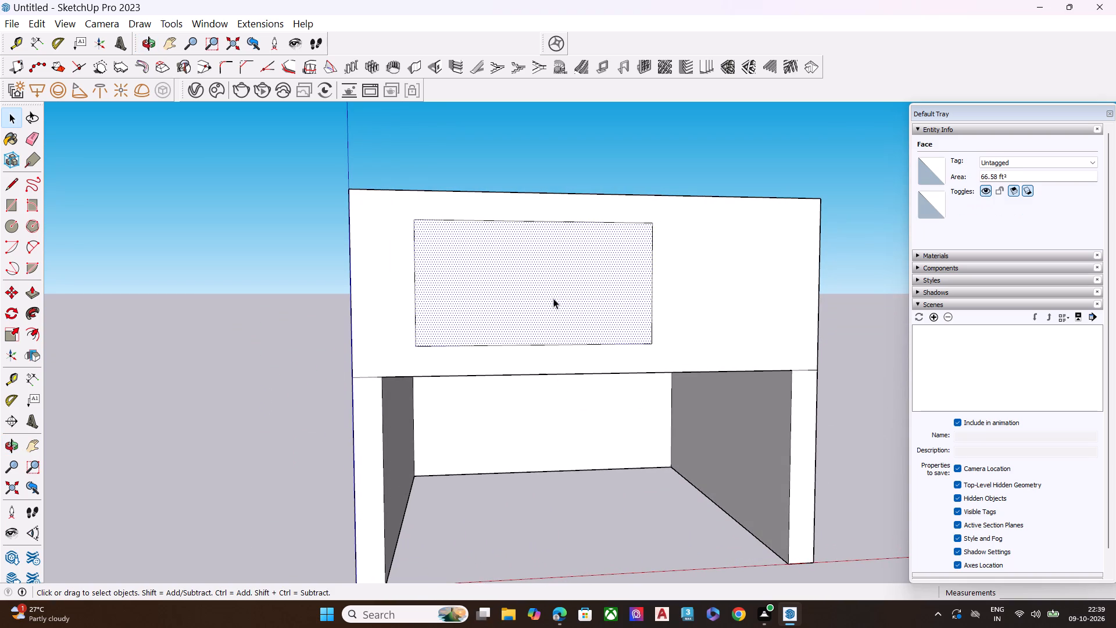
key(f)
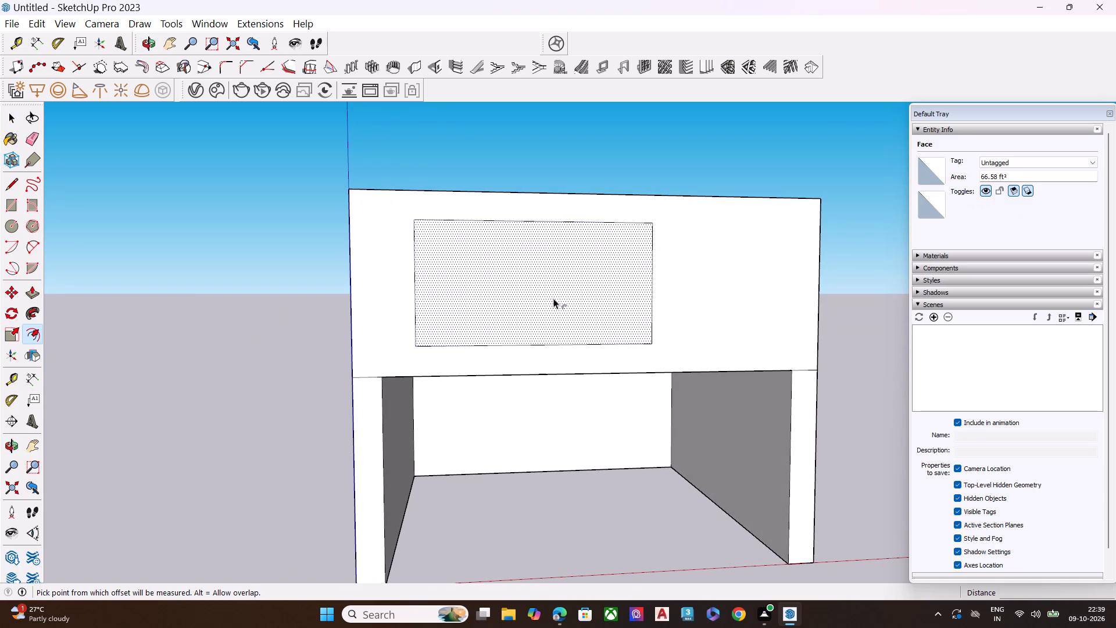
click(508, 265)
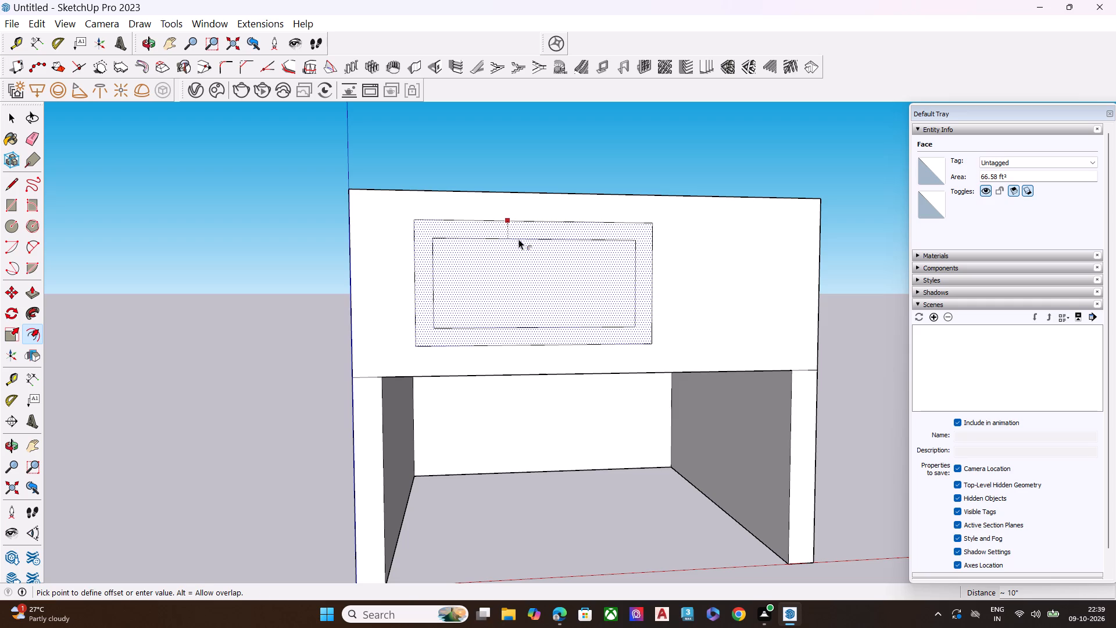
click(518, 239)
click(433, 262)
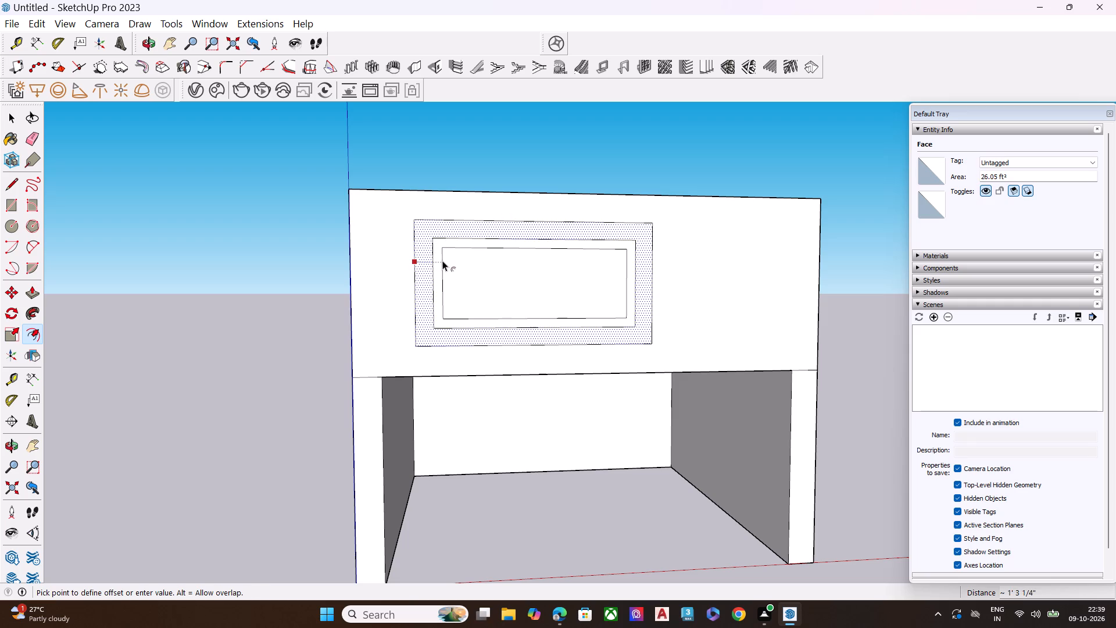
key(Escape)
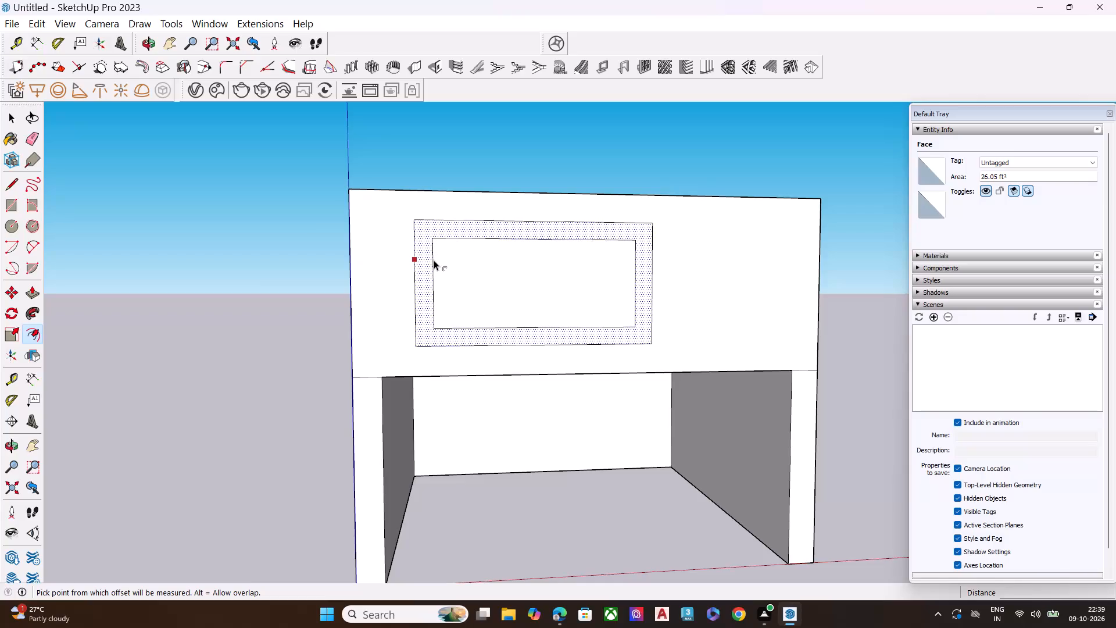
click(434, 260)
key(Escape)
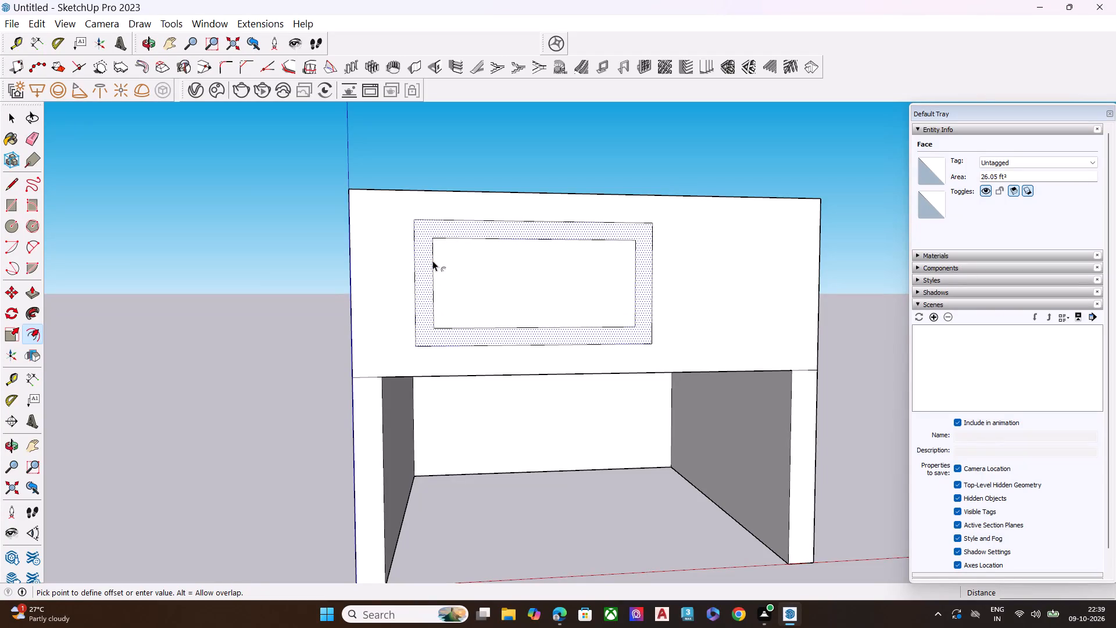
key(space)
Fillet the upper-left corner of the inner window outline with a 3" radius.
click(551, 172)
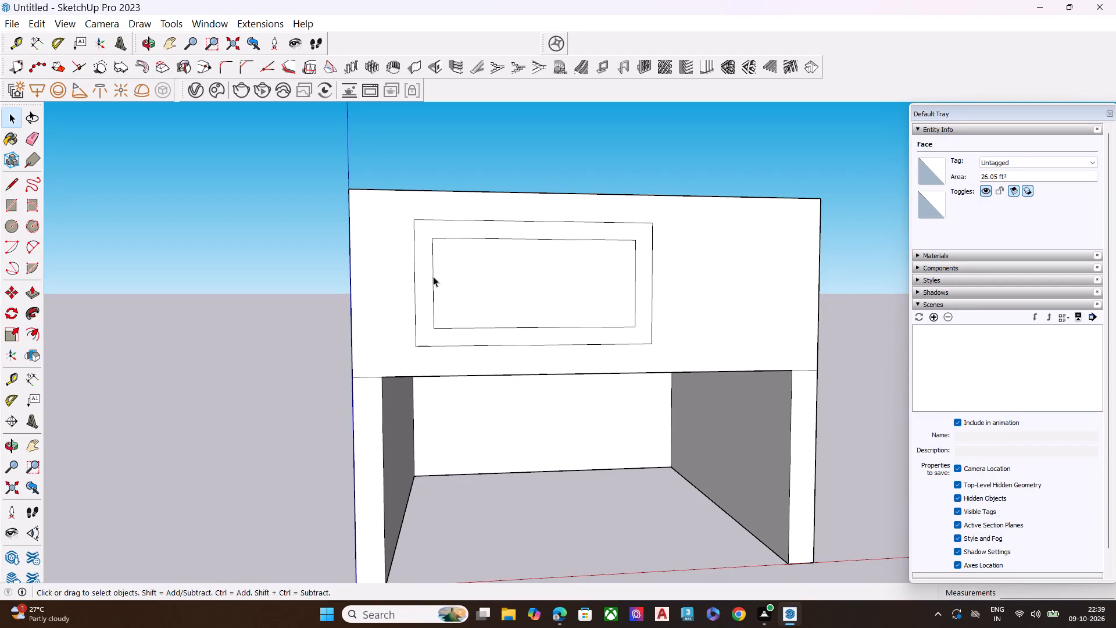
scroll(433, 276, up, 3)
click(430, 244)
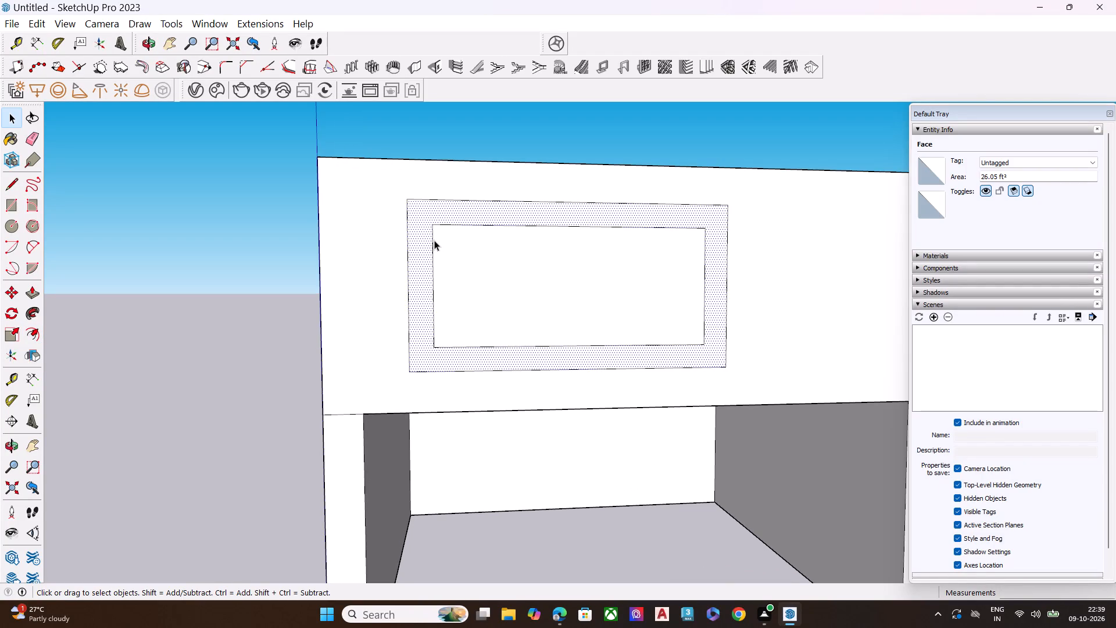
click(434, 240)
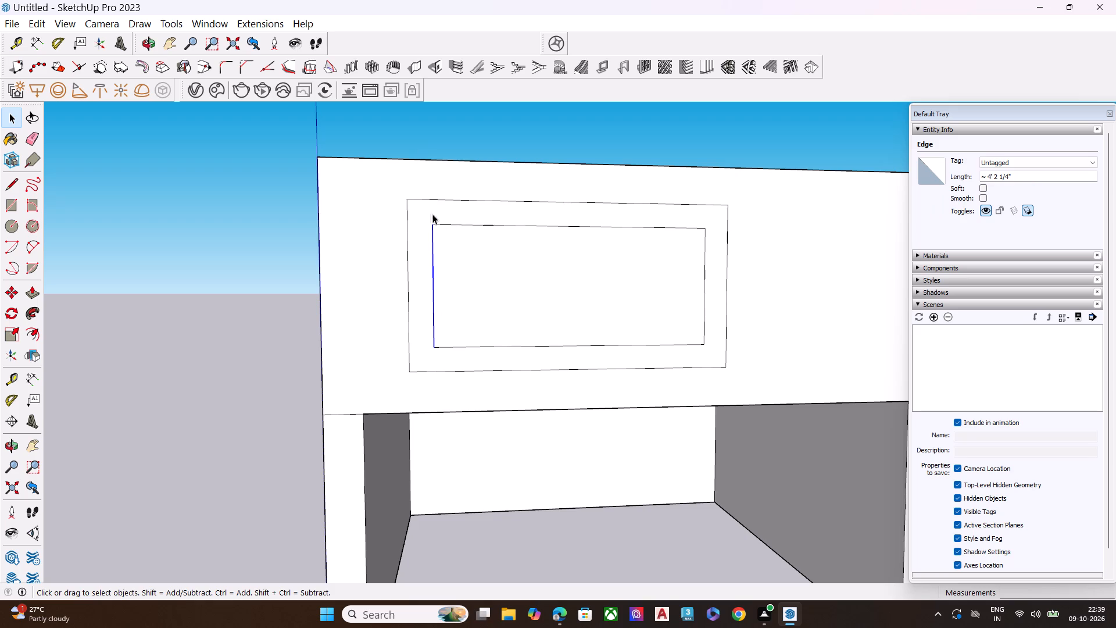
click(227, 66)
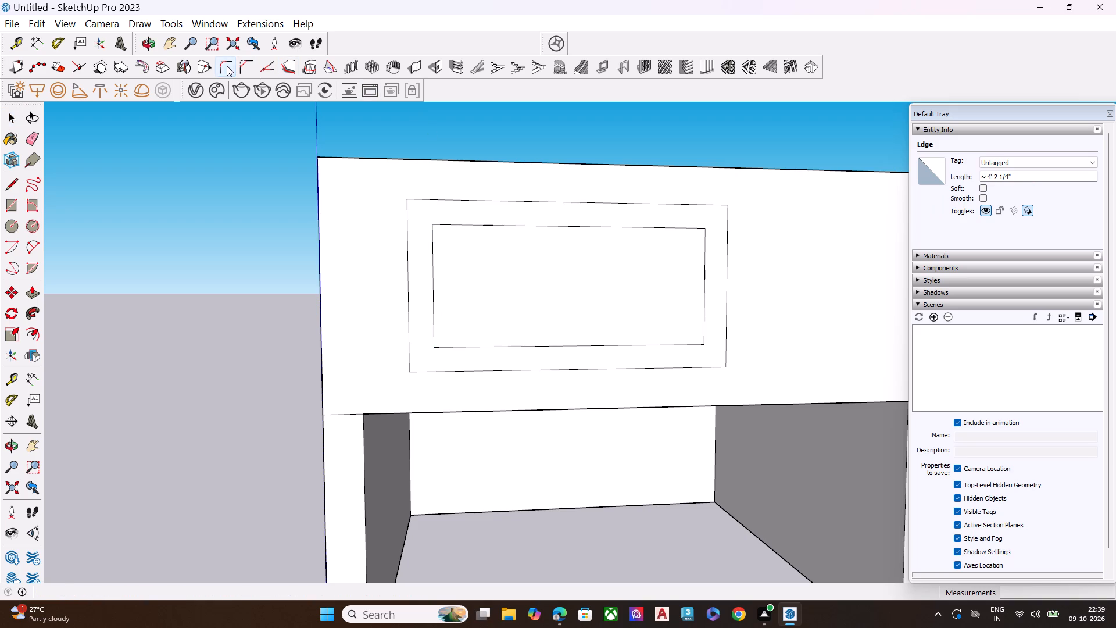
click(434, 235)
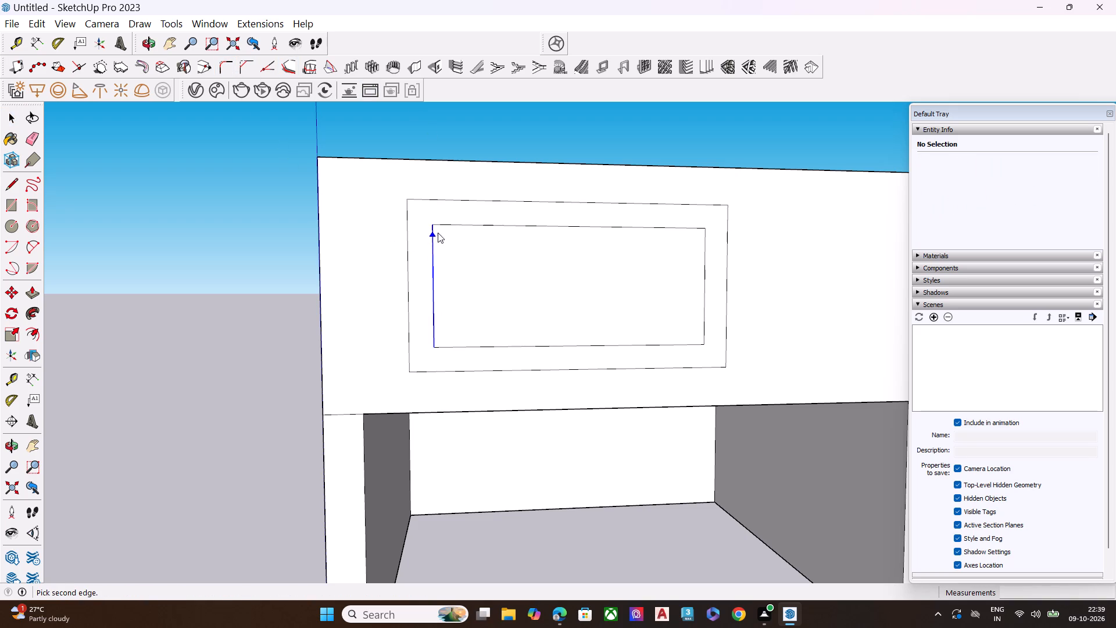
click(446, 229)
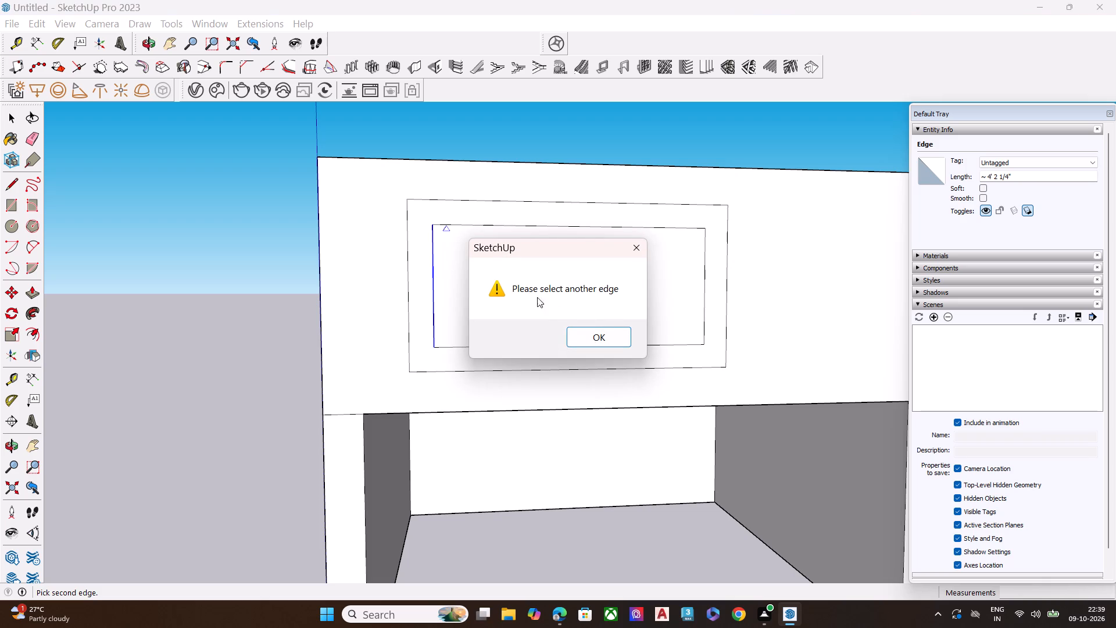
scroll(524, 294, up, 3)
click(609, 341)
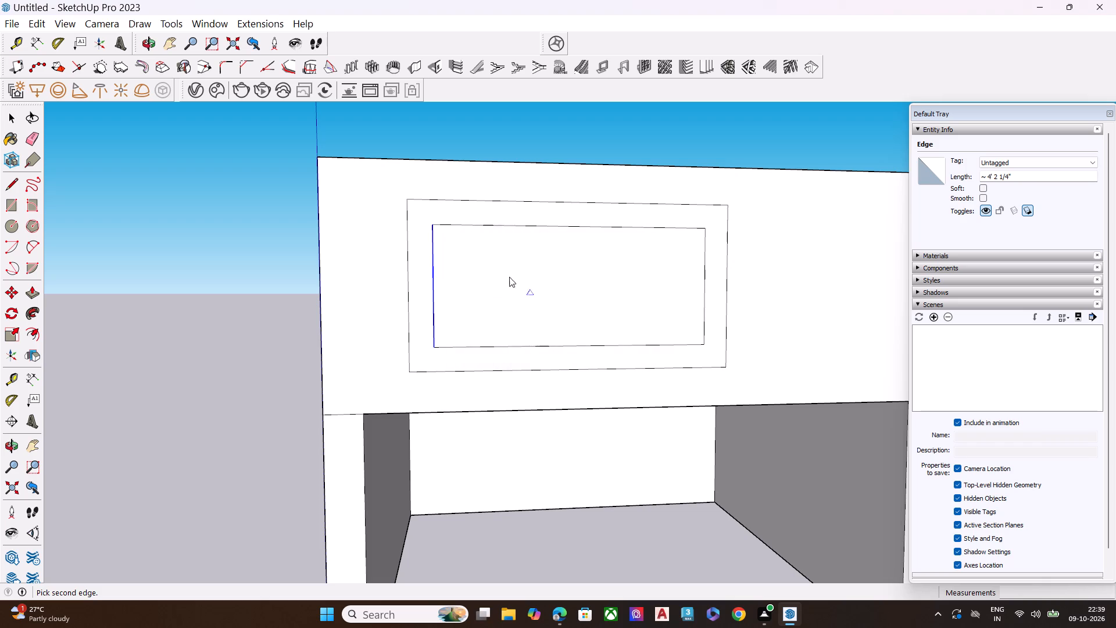
click(462, 228)
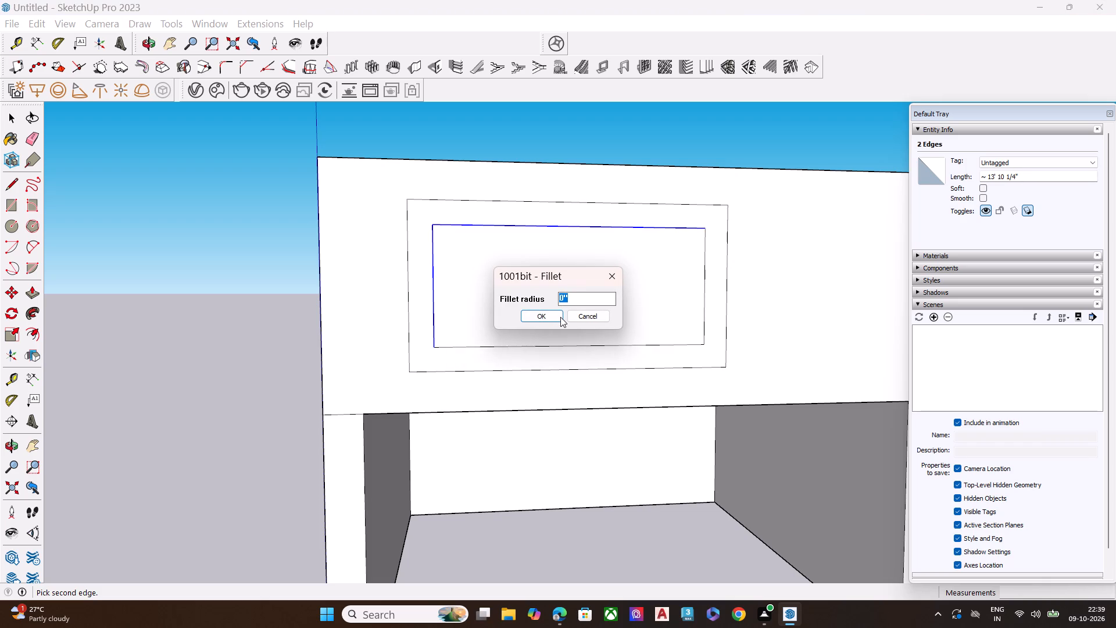
key(BackSpace)
key(3)
key(Return)
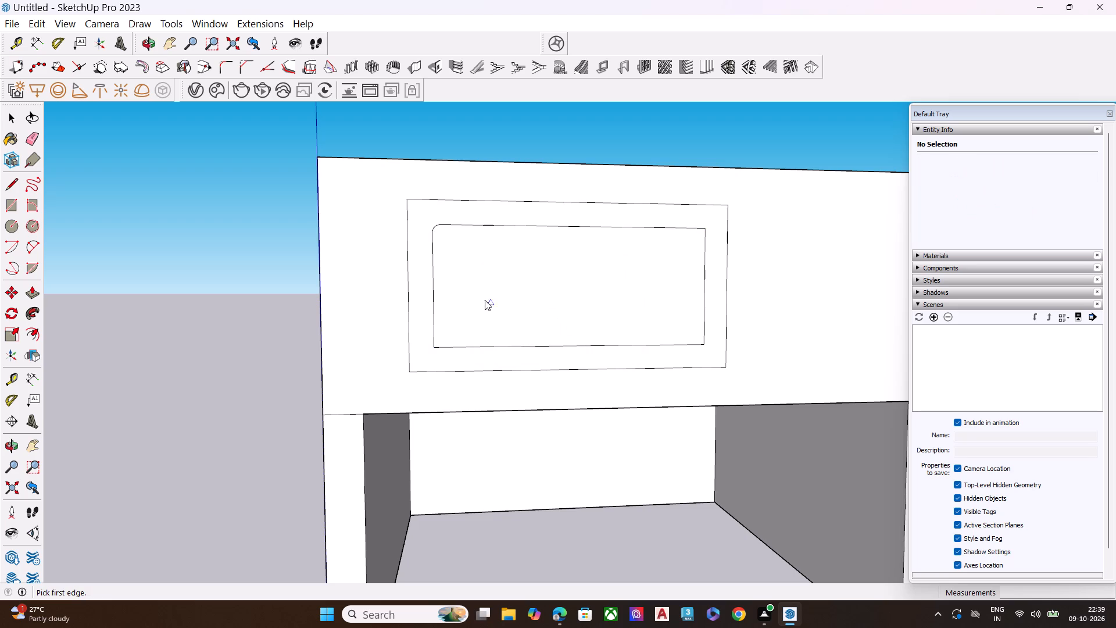
Fillet the upper-right corner of the inner window outline with a 3" radius.
click(436, 230)
click(626, 247)
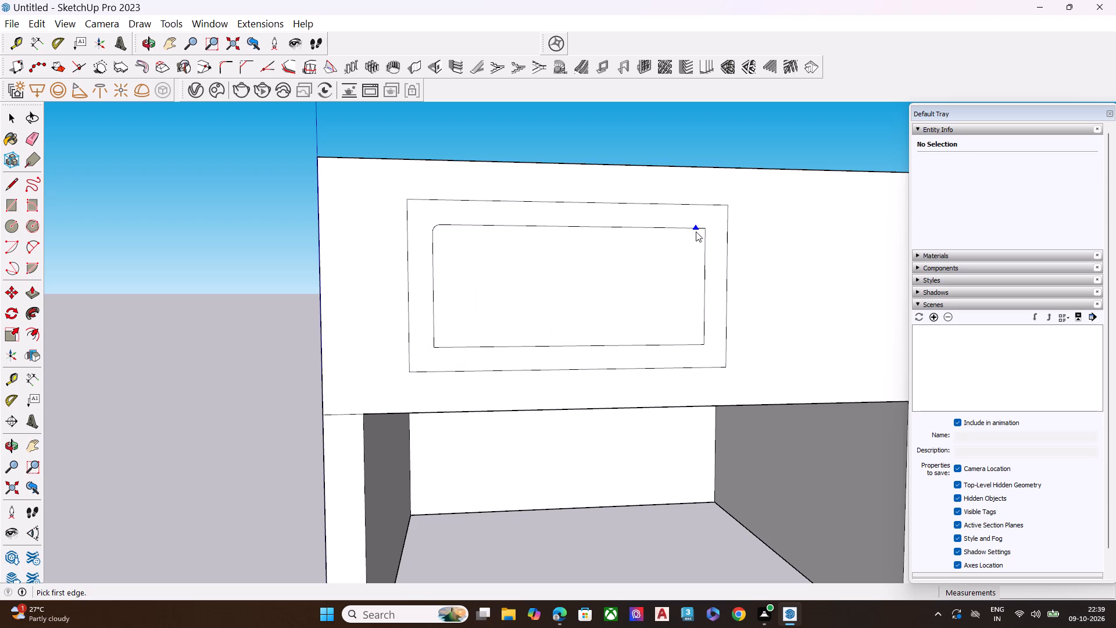
click(696, 231)
click(704, 244)
click(536, 317)
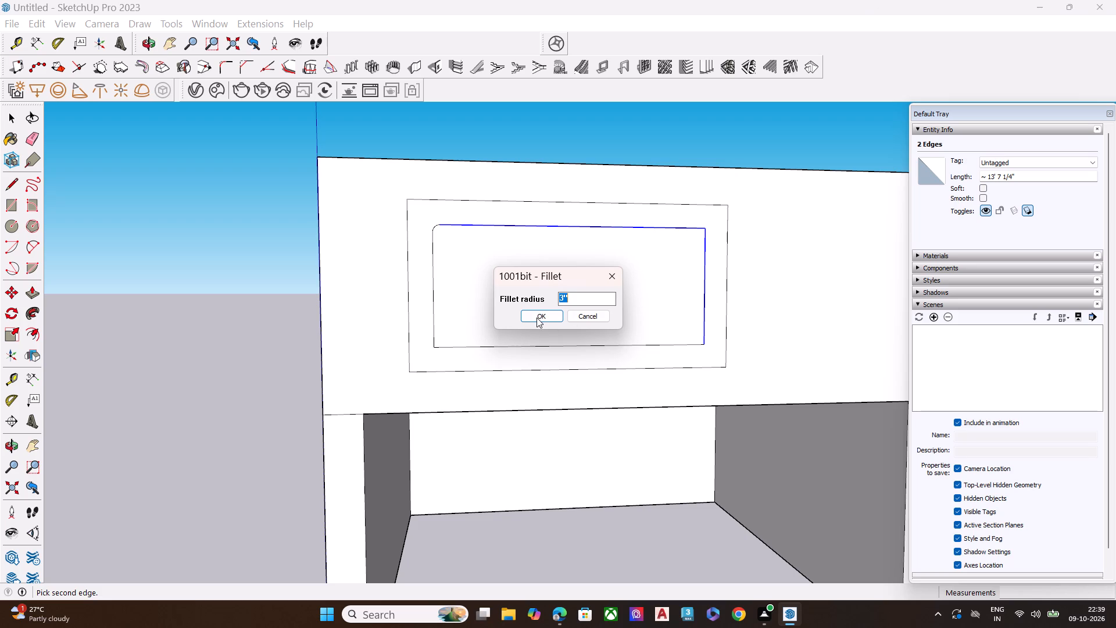
double_click(554, 312)
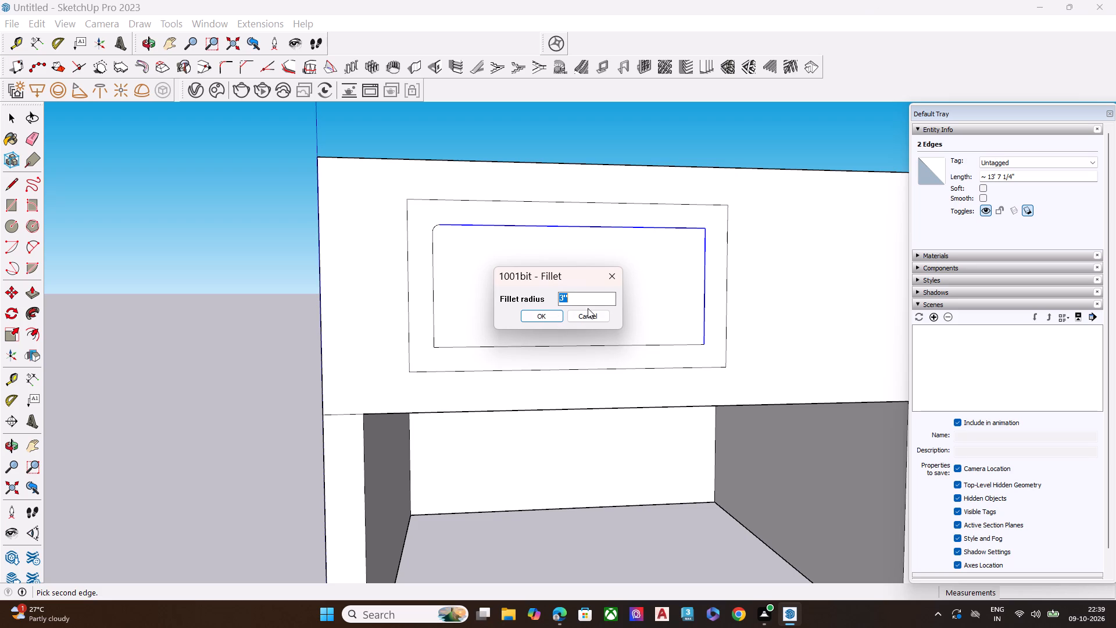
click(588, 308)
click(589, 301)
key(BackSpace)
key(3)
key(Return)
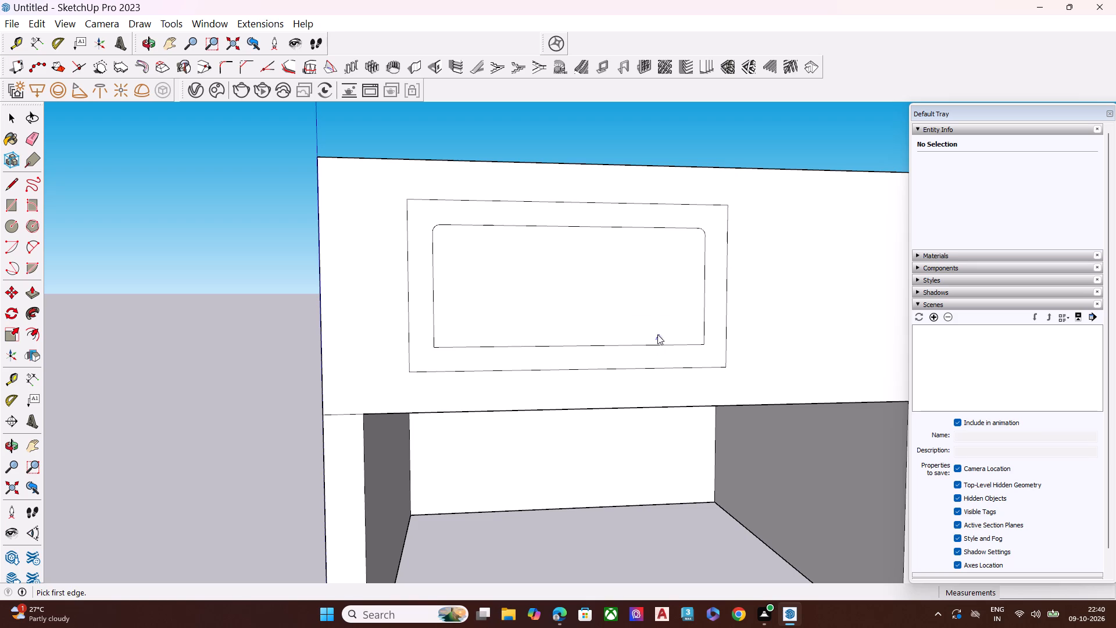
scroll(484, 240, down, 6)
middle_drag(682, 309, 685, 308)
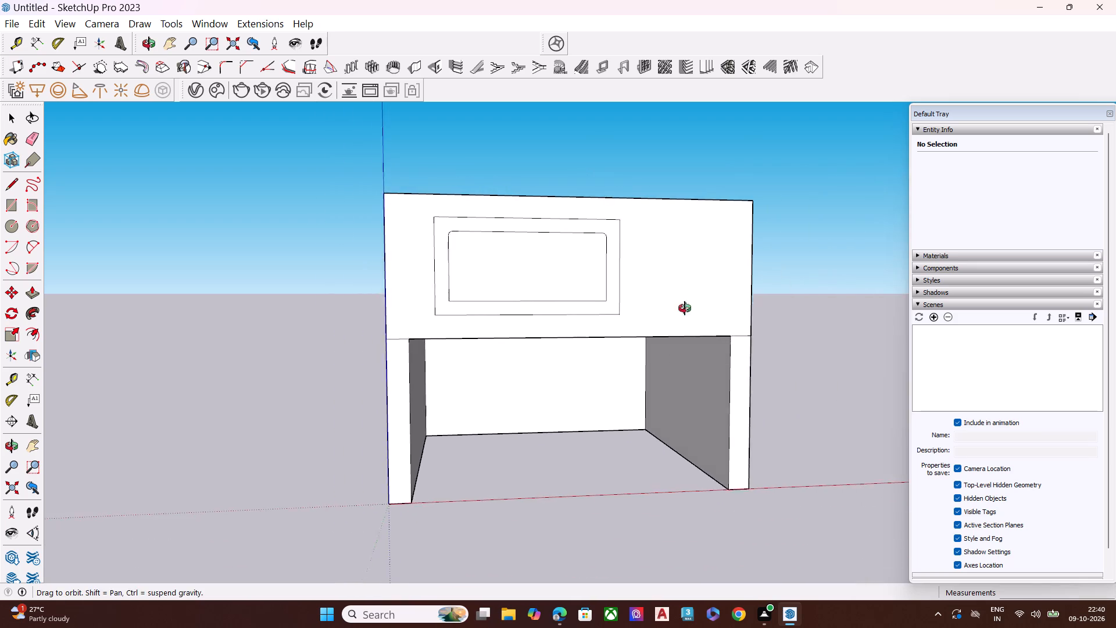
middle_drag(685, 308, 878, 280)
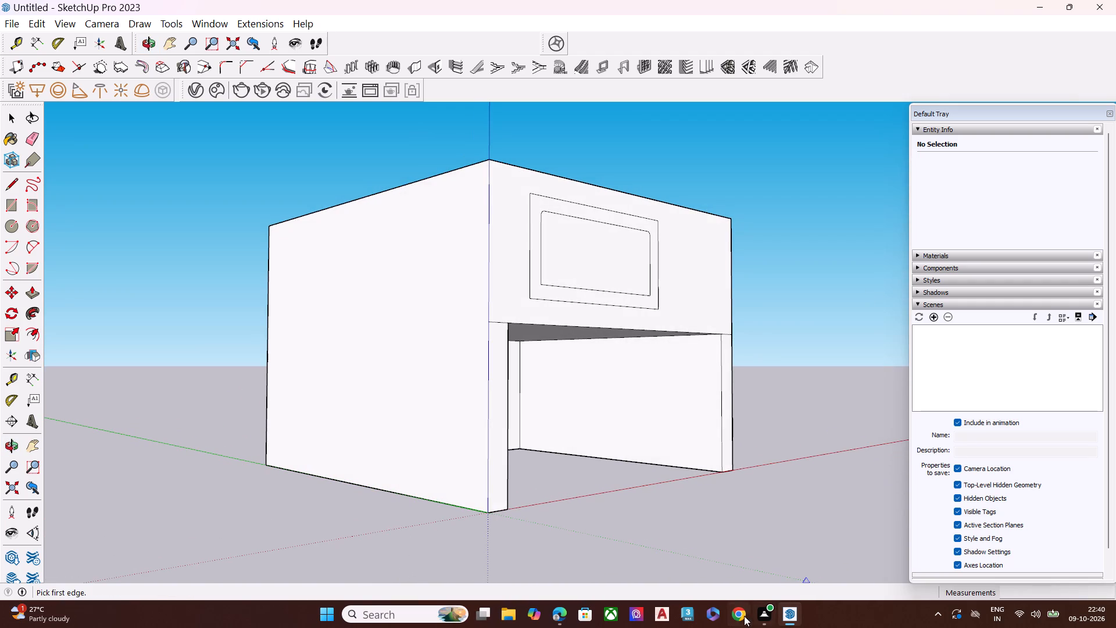
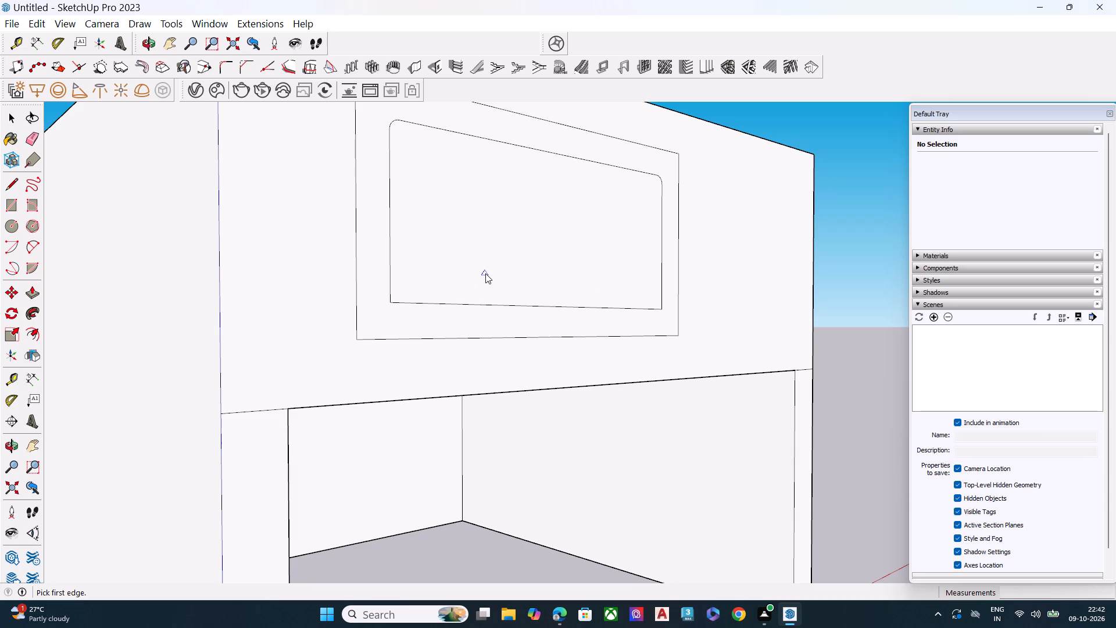
Undo the corner fillets, the inward offset and the rectangle on the block's upper front face.
middle_drag(545, 303, 496, 316)
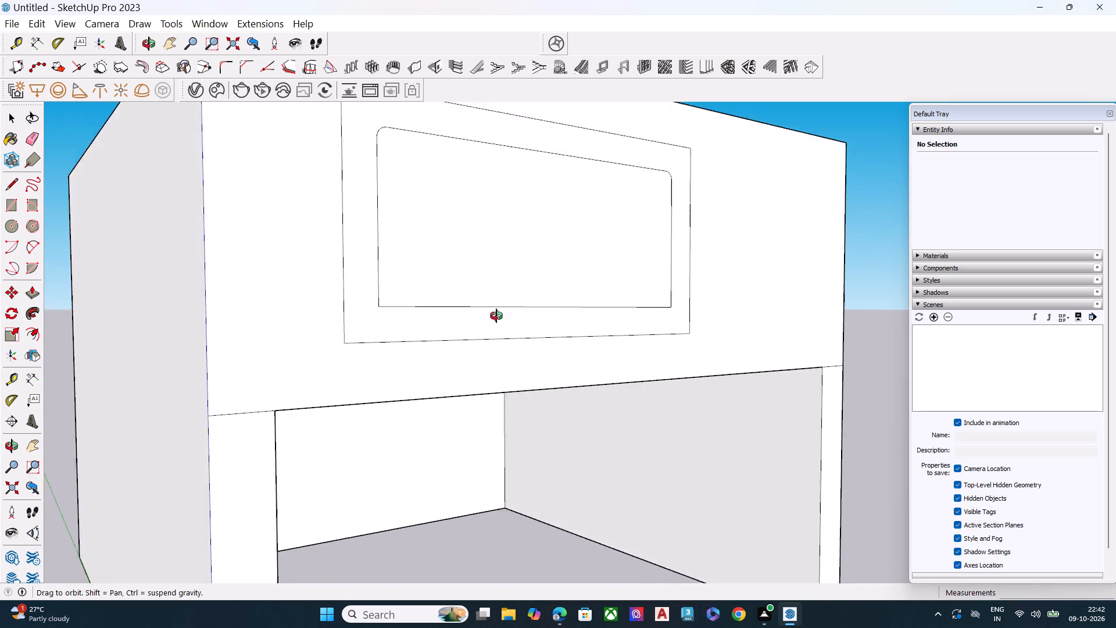
middle_drag(496, 316, 363, 338)
scroll(546, 248, down, 9)
key(ctrl+z)
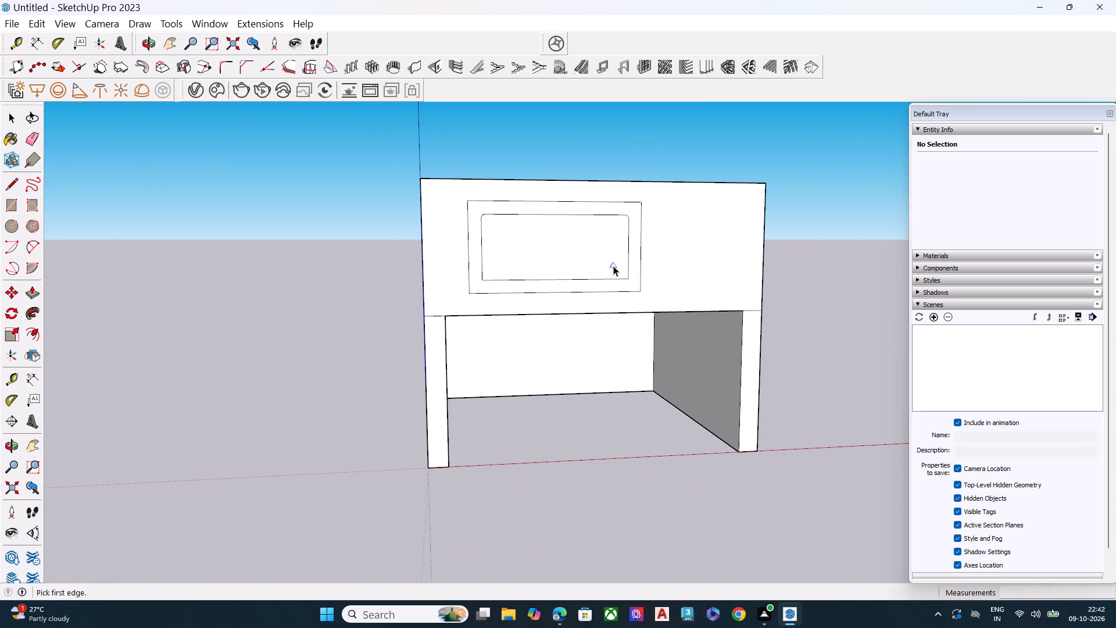
key(ctrl+z)
key(ctrl+z)
key(ctrl+z)
key(ctrl+z)
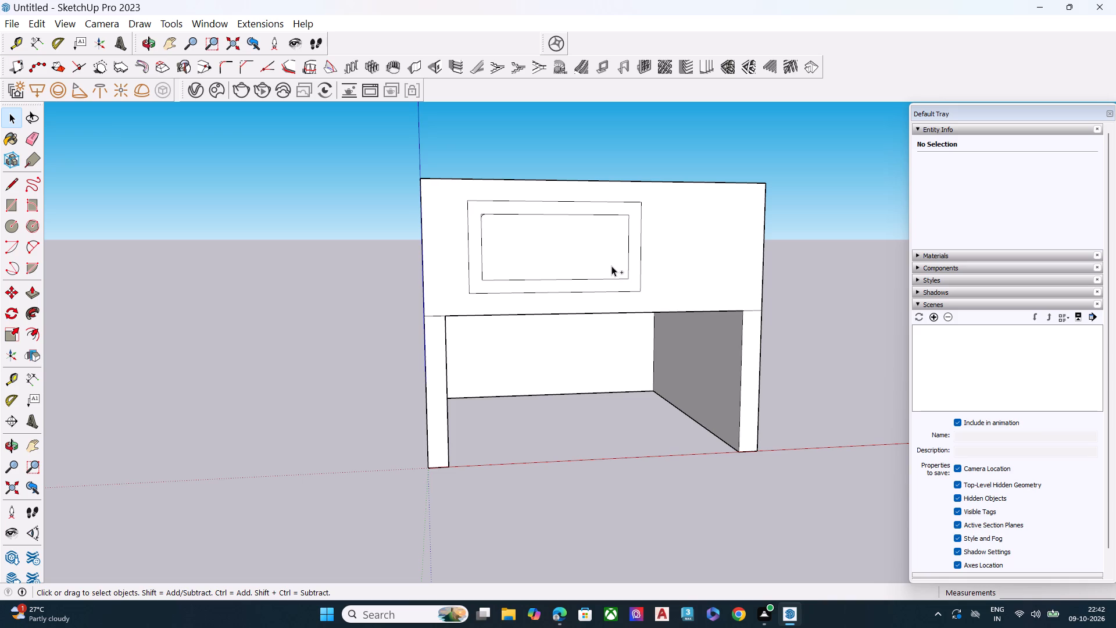
key(ctrl+z)
key(ctrl+z)
key(ctrl+z)
Push/Pull the block's right side face outward to widen the whole block.
scroll(478, 244, down, 4)
middle_drag(666, 287, 612, 290)
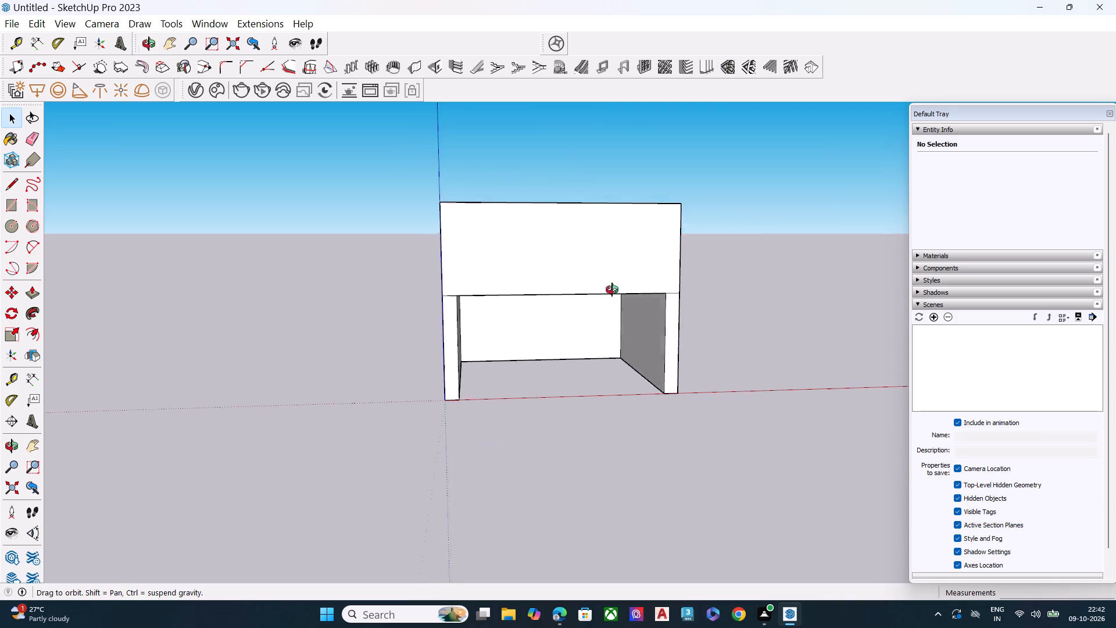
middle_drag(612, 290, 476, 292)
click(657, 312)
key(p)
click(657, 312)
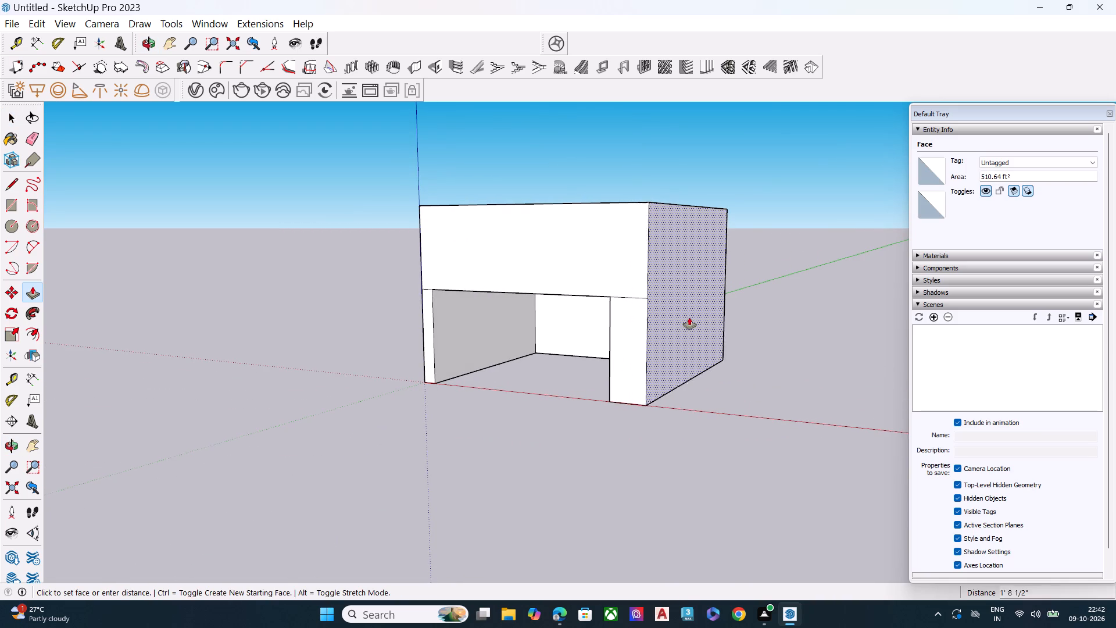
click(724, 323)
key(space)
Push/Pull the recess's right inner wall toward the block's outer right side, thinning it to roughly match the left wall.
middle_drag(657, 329, 744, 324)
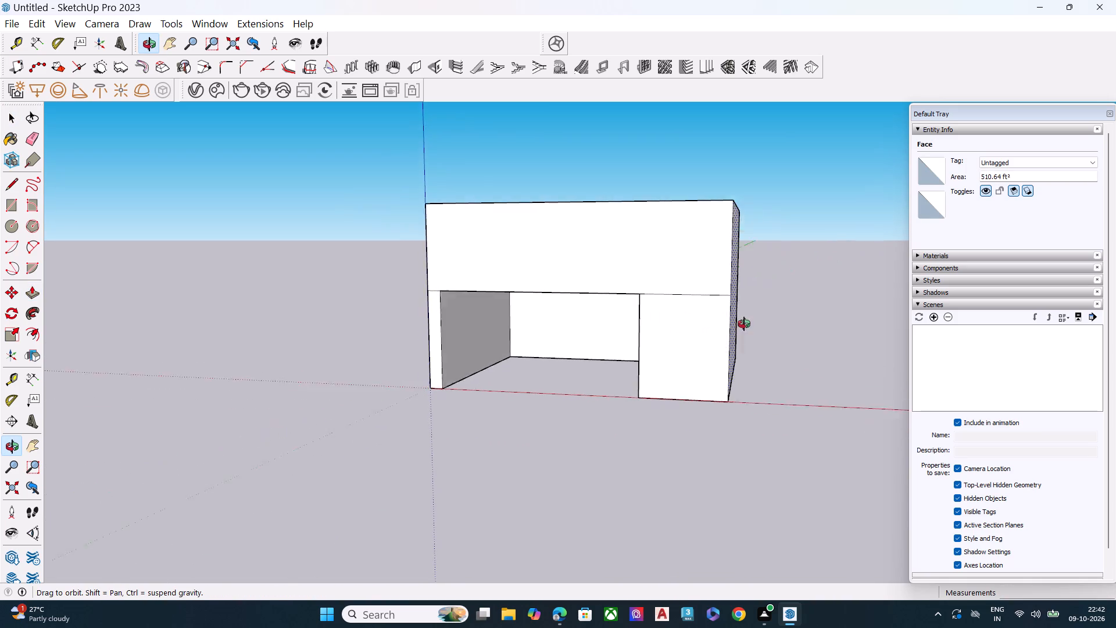
middle_drag(744, 324, 881, 324)
click(665, 328)
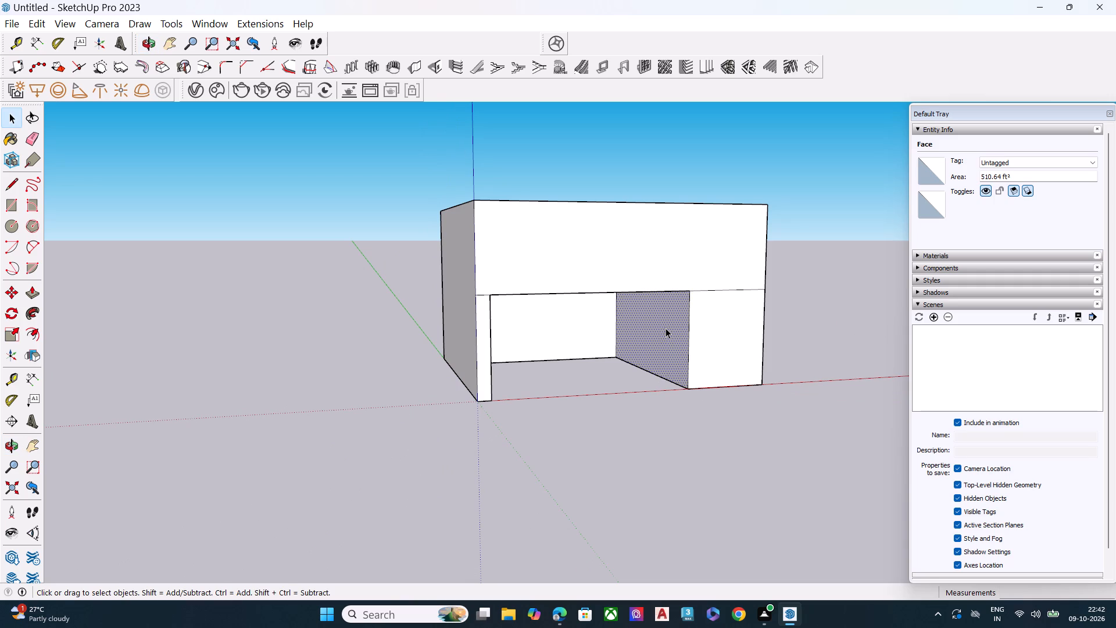
key(p)
drag(671, 328, 686, 327)
click(729, 334)
key(space)
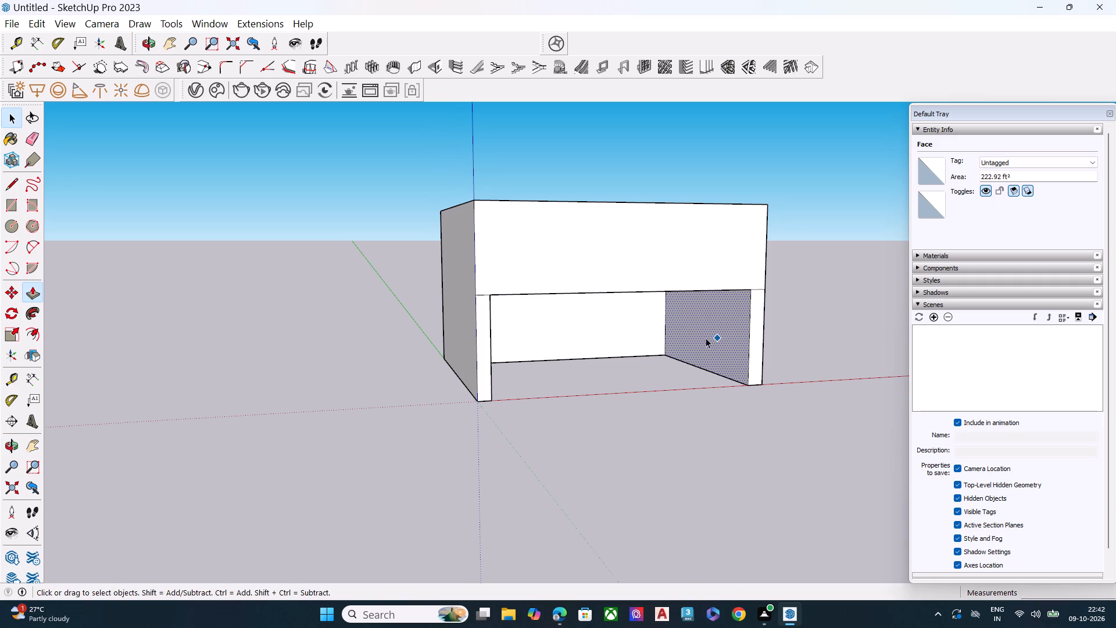
middle_drag(738, 336, 653, 294)
key(p)
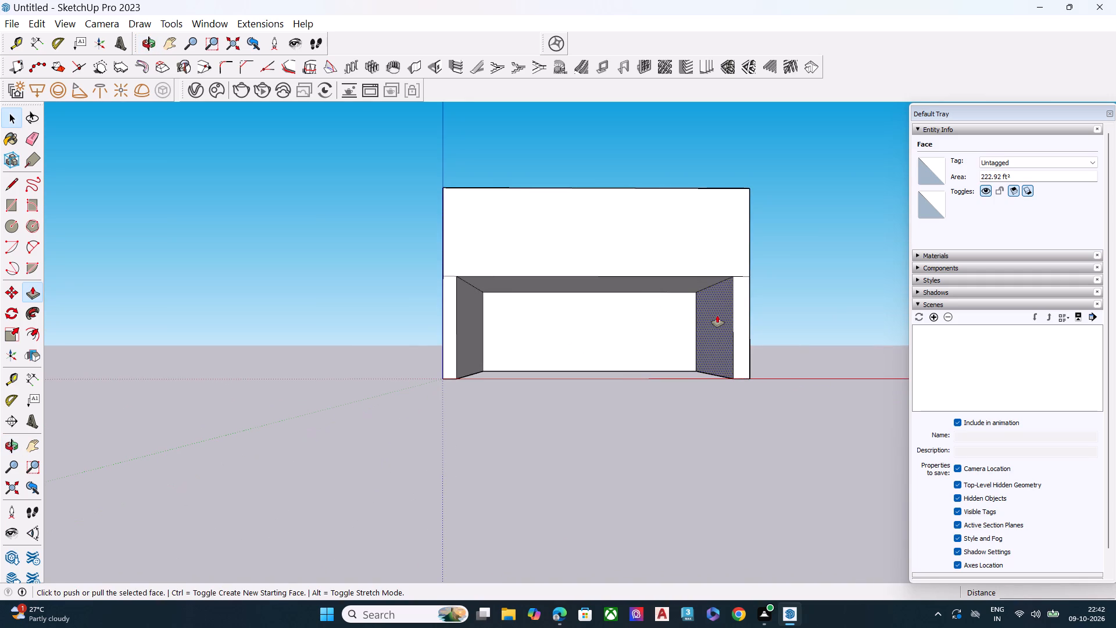
click(717, 315)
click(720, 316)
key(space)
click(821, 333)
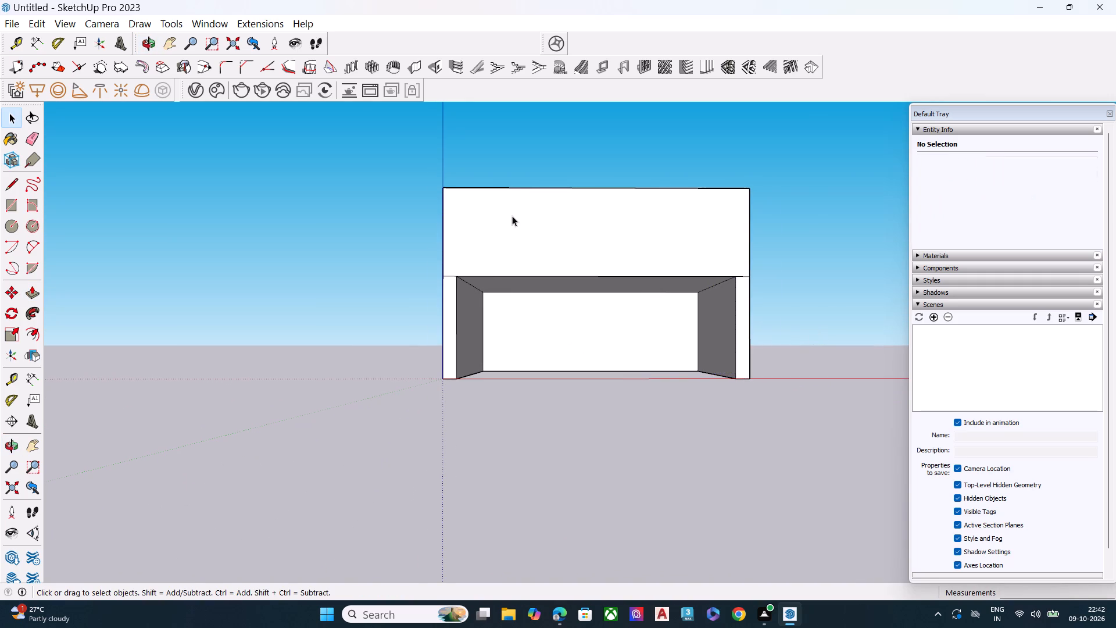
Push/Pull the block's top face upward to make the upper level taller.
scroll(512, 216, up, 2)
middle_drag(579, 249, 584, 320)
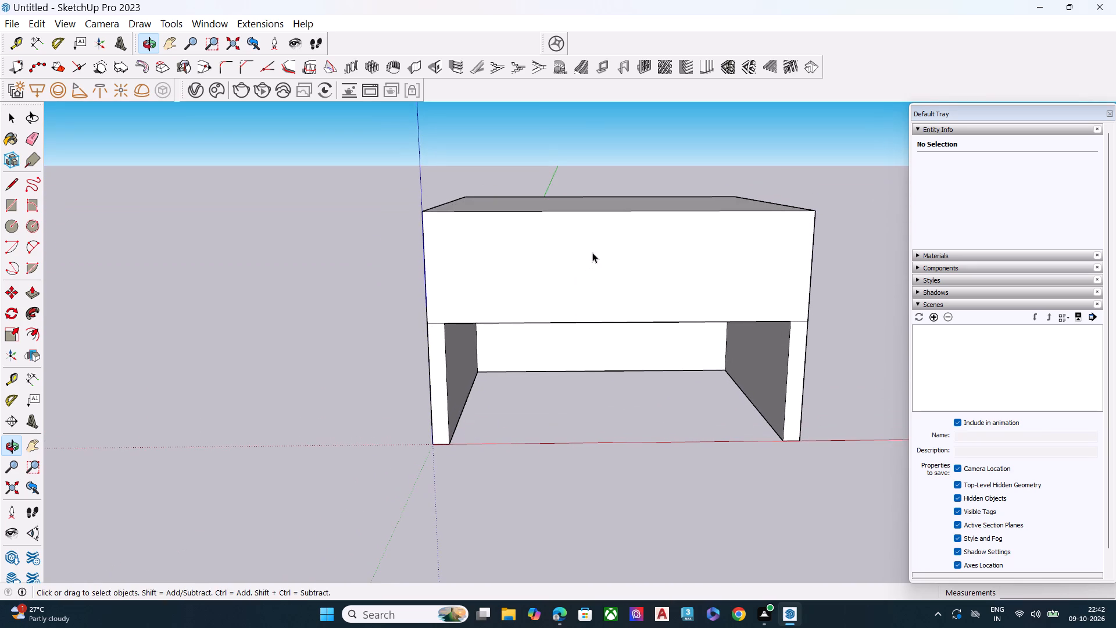
middle_drag(611, 223, 603, 306)
scroll(596, 297, up, 1)
click(614, 233)
key(p)
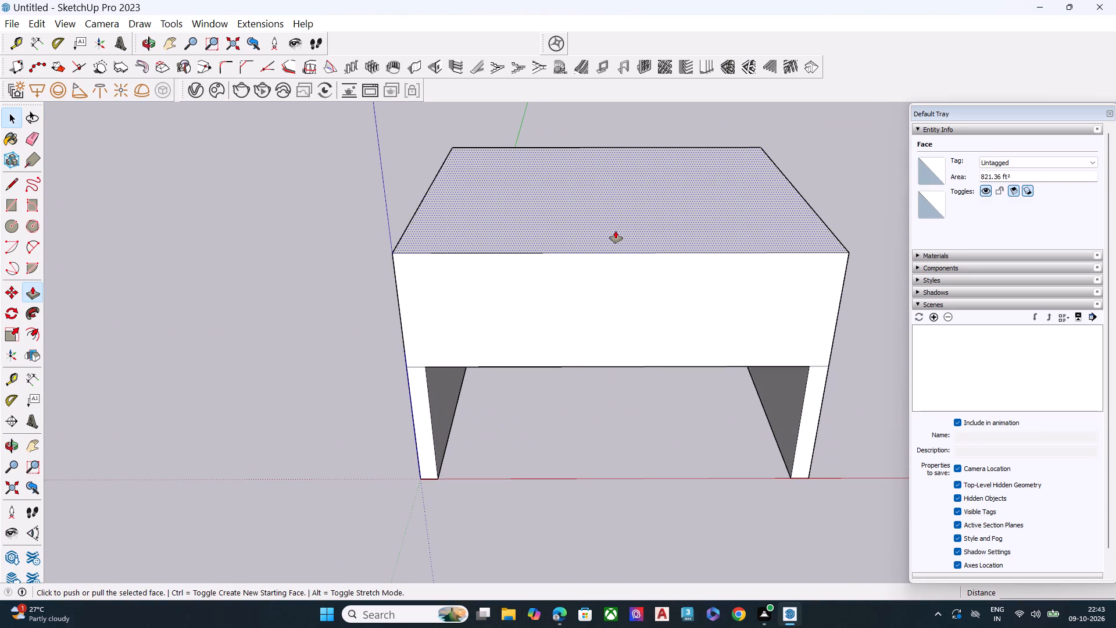
click(620, 223)
click(628, 177)
key(space)
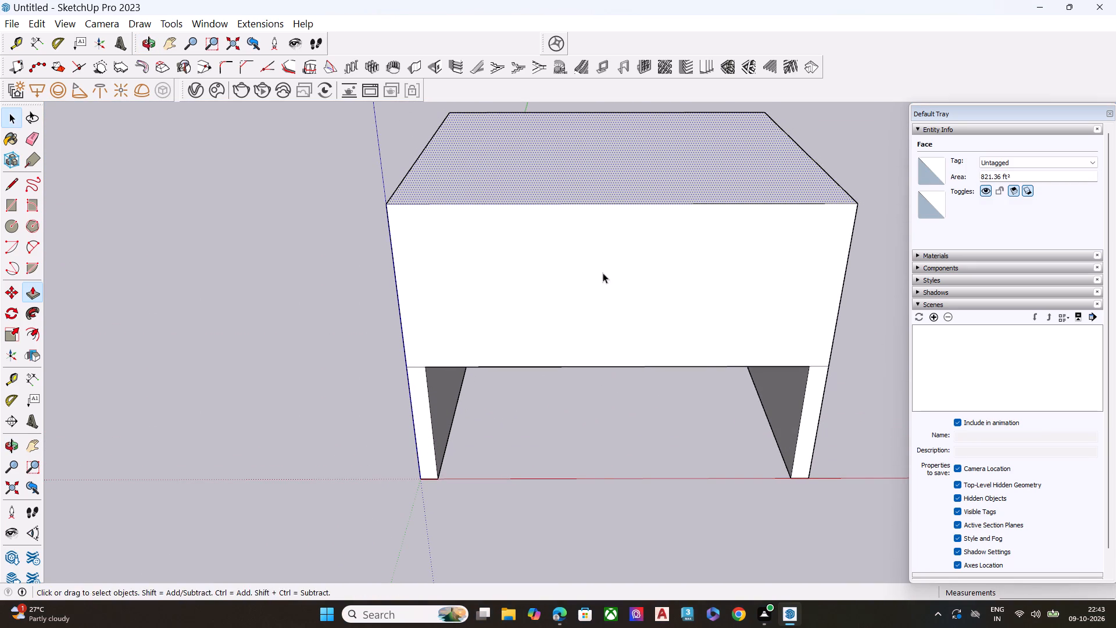
Draw a rectangle about 15' 1" by 9' 4" toward the left of the upper front face.
middle_drag(595, 274, 595, 149)
key(r)
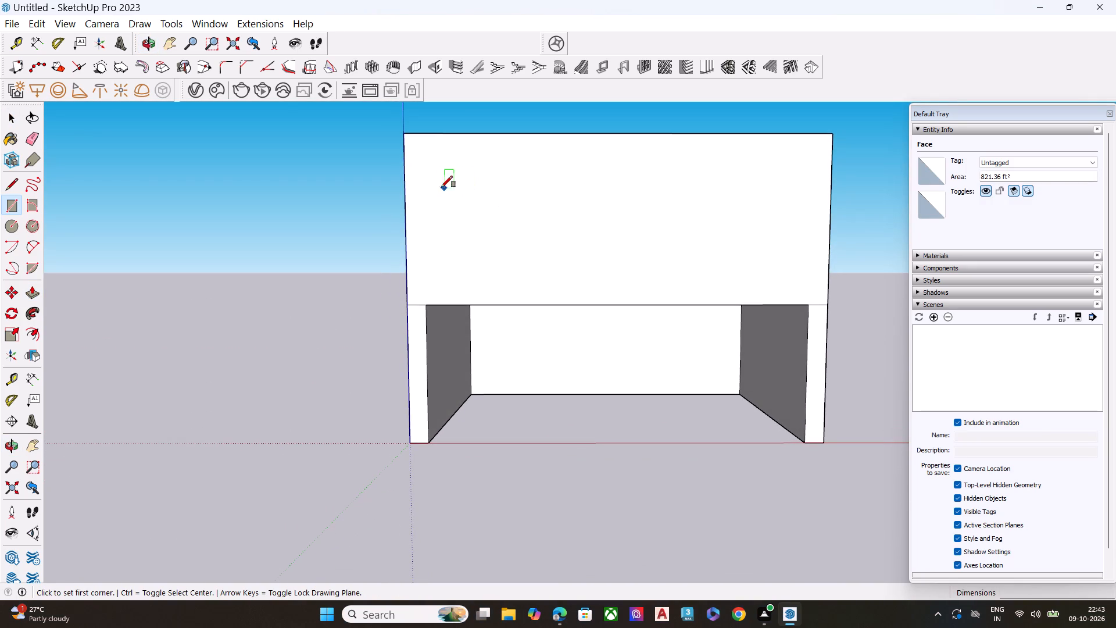
click(457, 154)
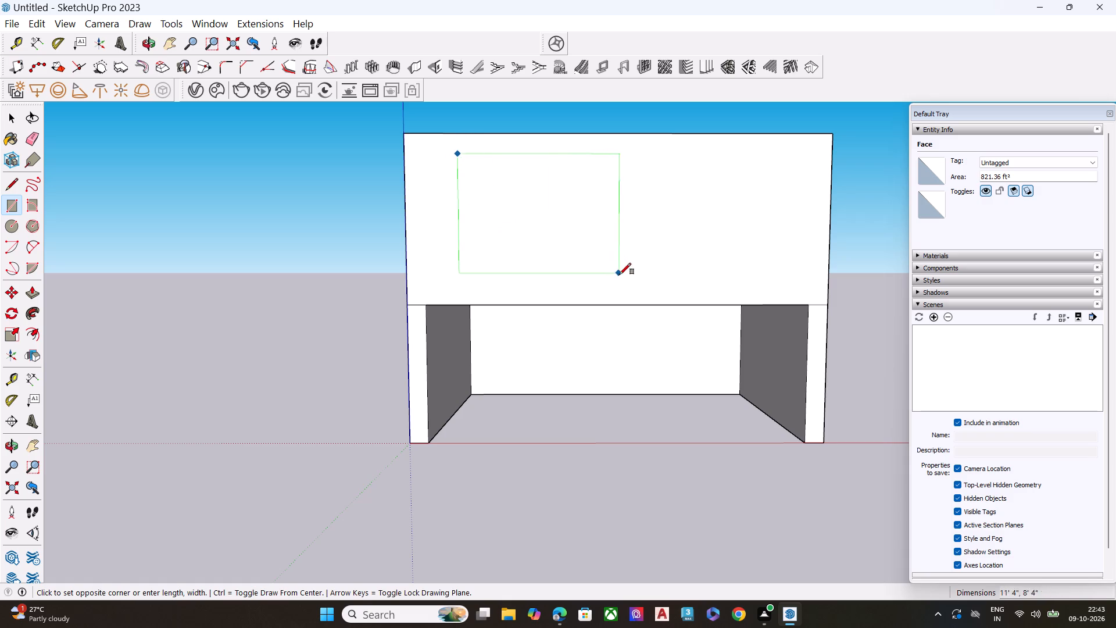
click(675, 287)
key(space)
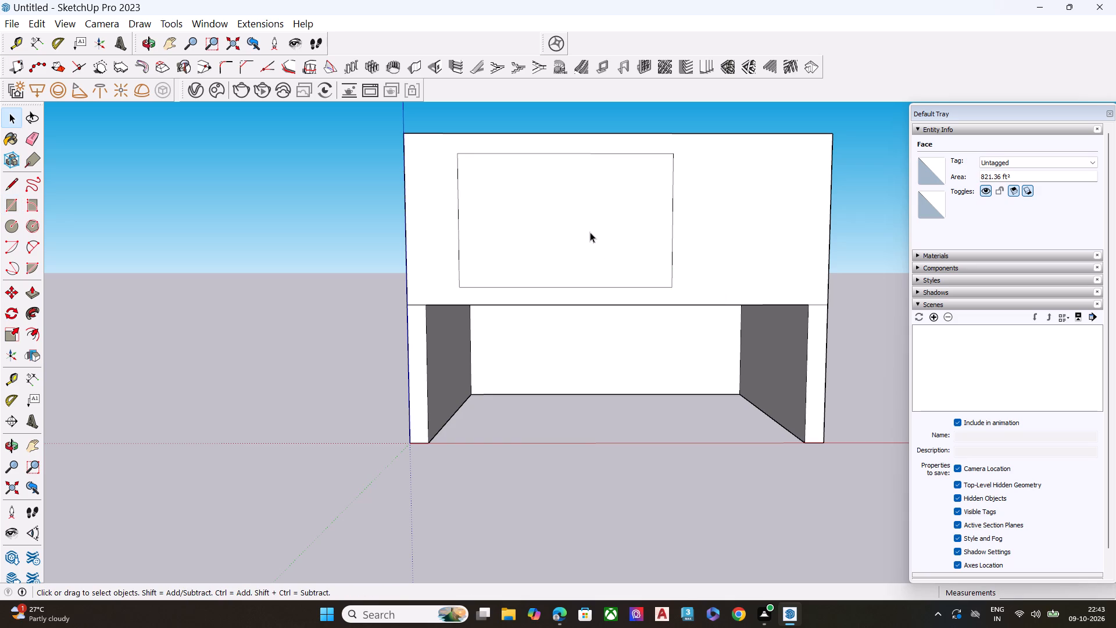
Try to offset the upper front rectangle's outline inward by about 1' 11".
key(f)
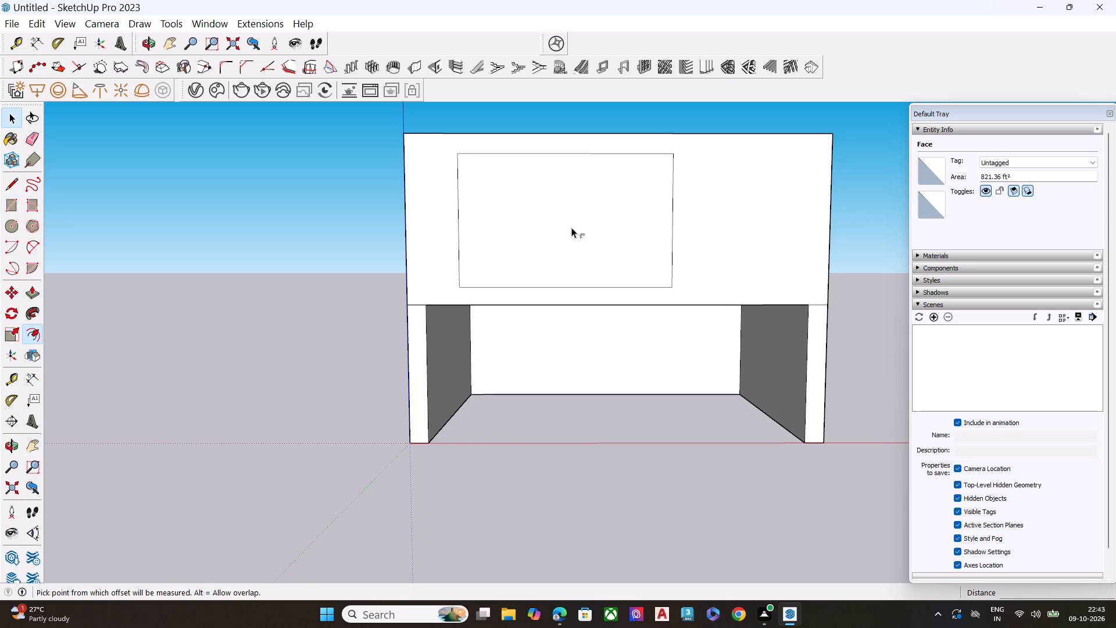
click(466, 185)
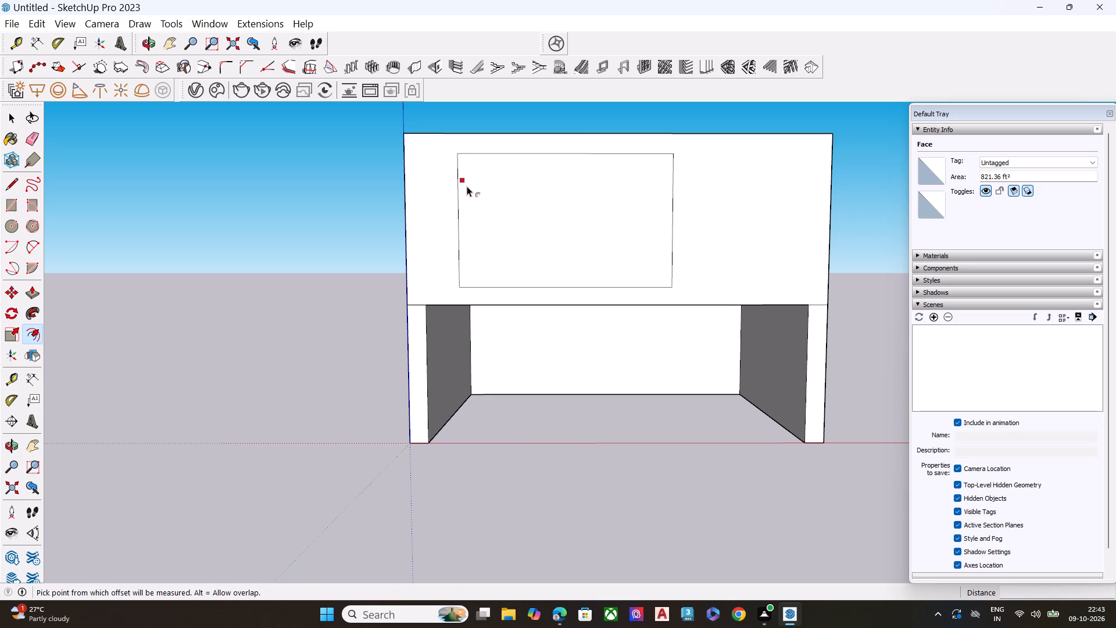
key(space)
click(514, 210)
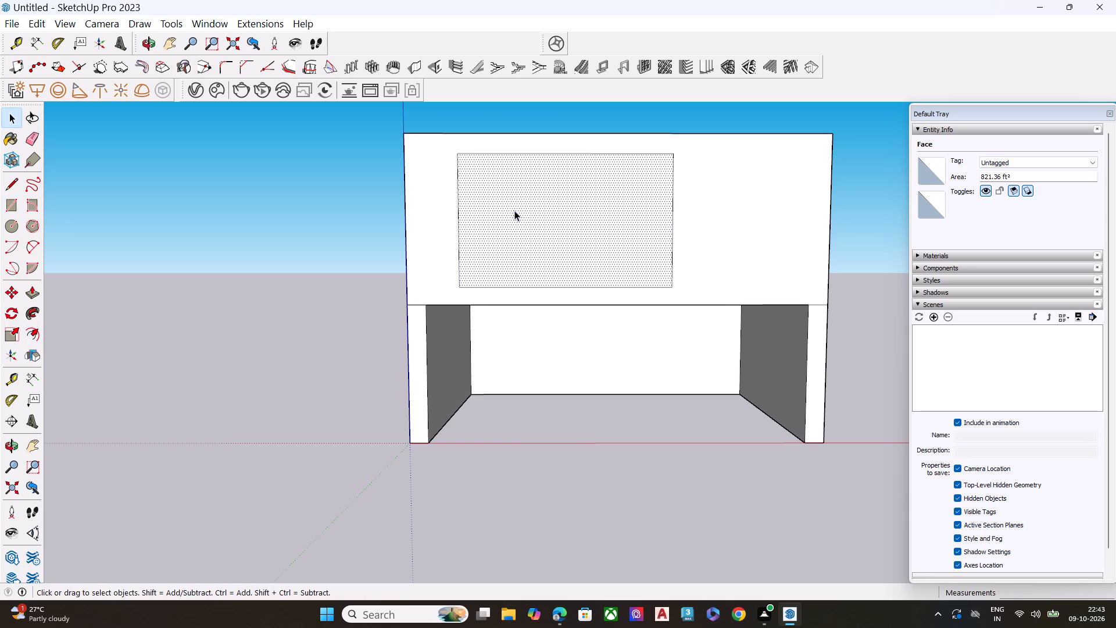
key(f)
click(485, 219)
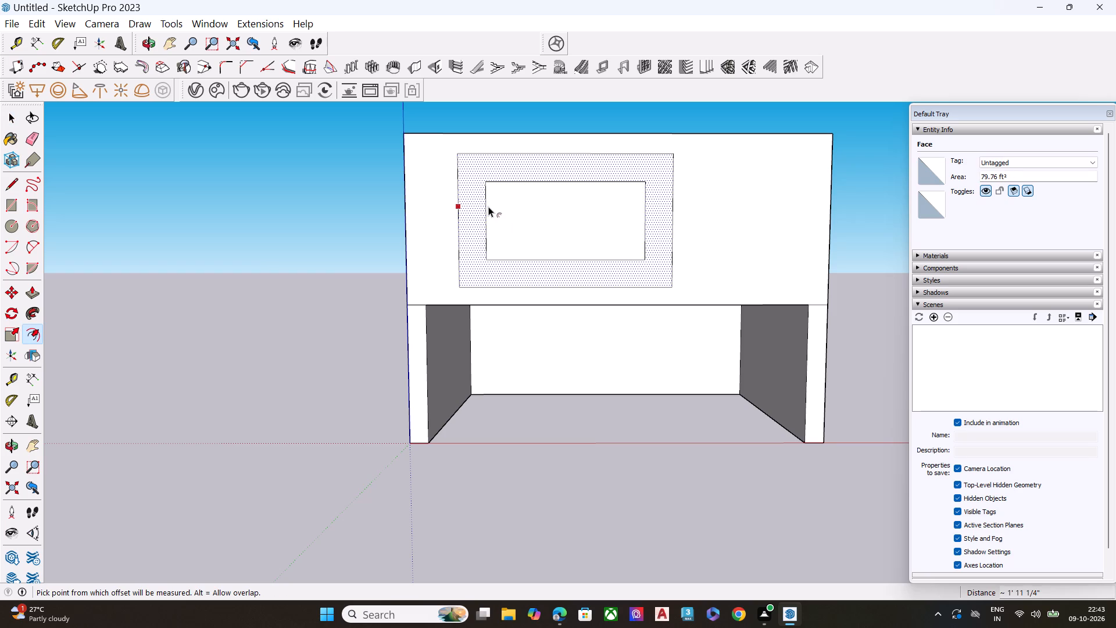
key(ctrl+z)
Offset the upper front rectangle's outline inward by about 1' 3" to form a window frame border.
click(463, 213)
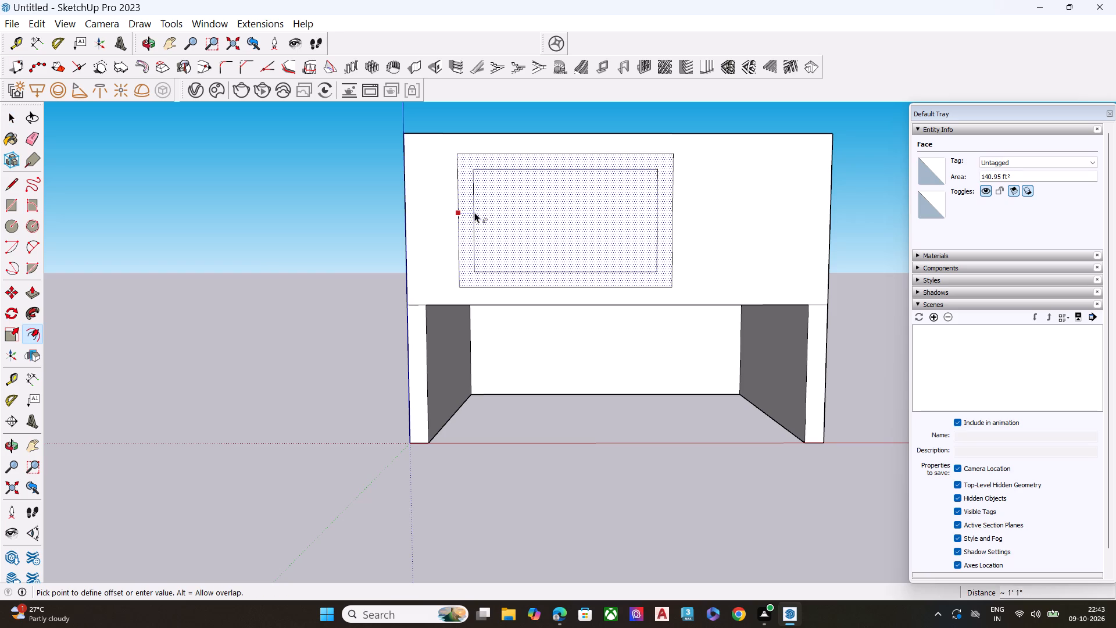
click(476, 212)
key(space)
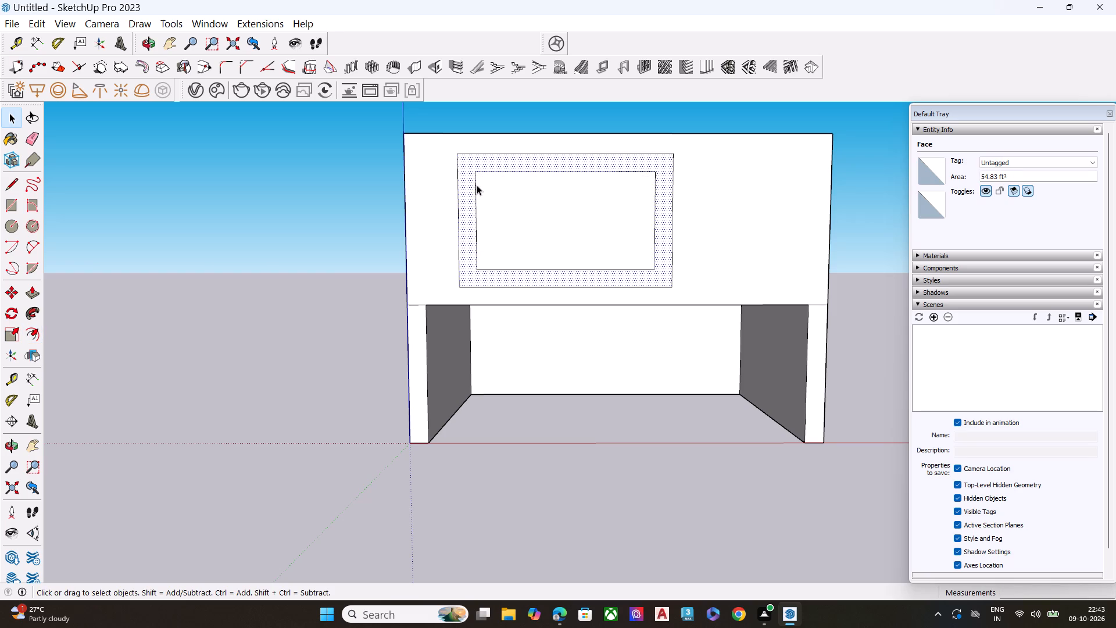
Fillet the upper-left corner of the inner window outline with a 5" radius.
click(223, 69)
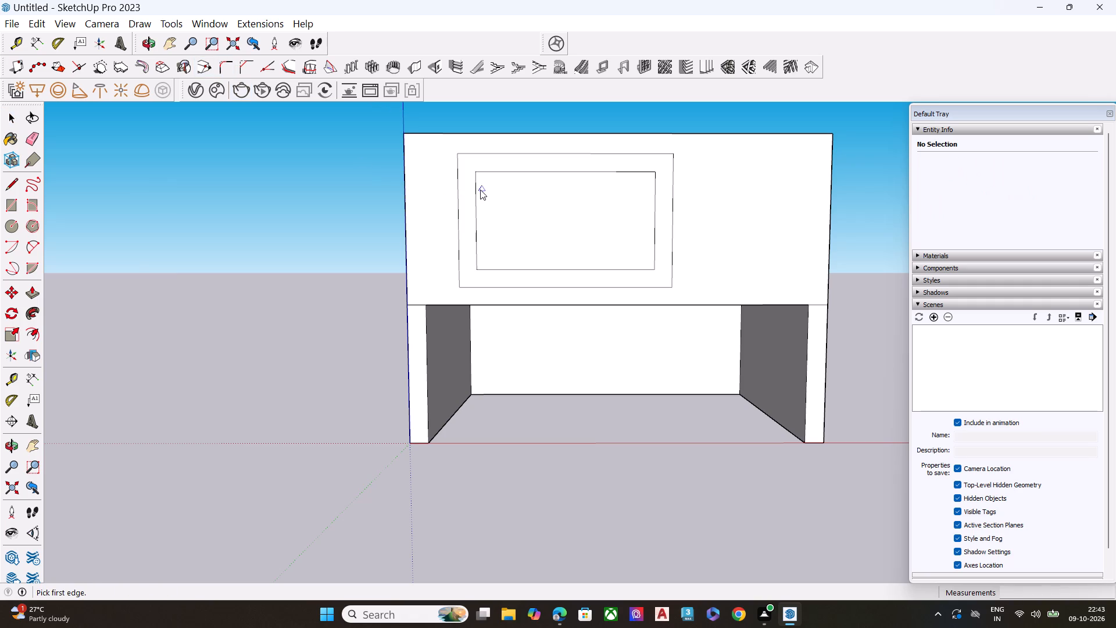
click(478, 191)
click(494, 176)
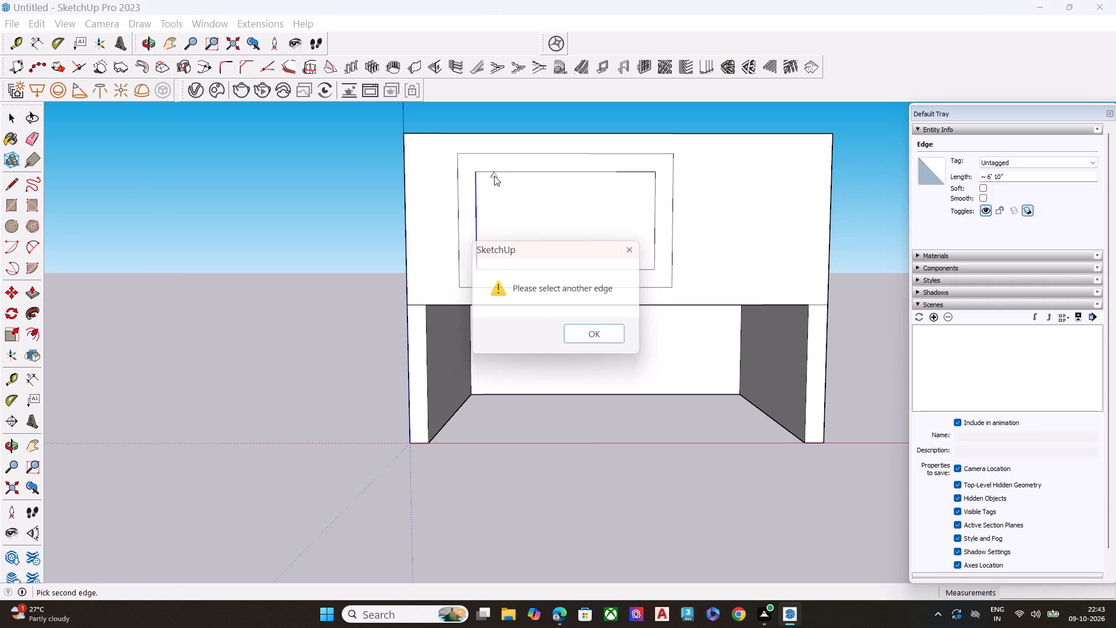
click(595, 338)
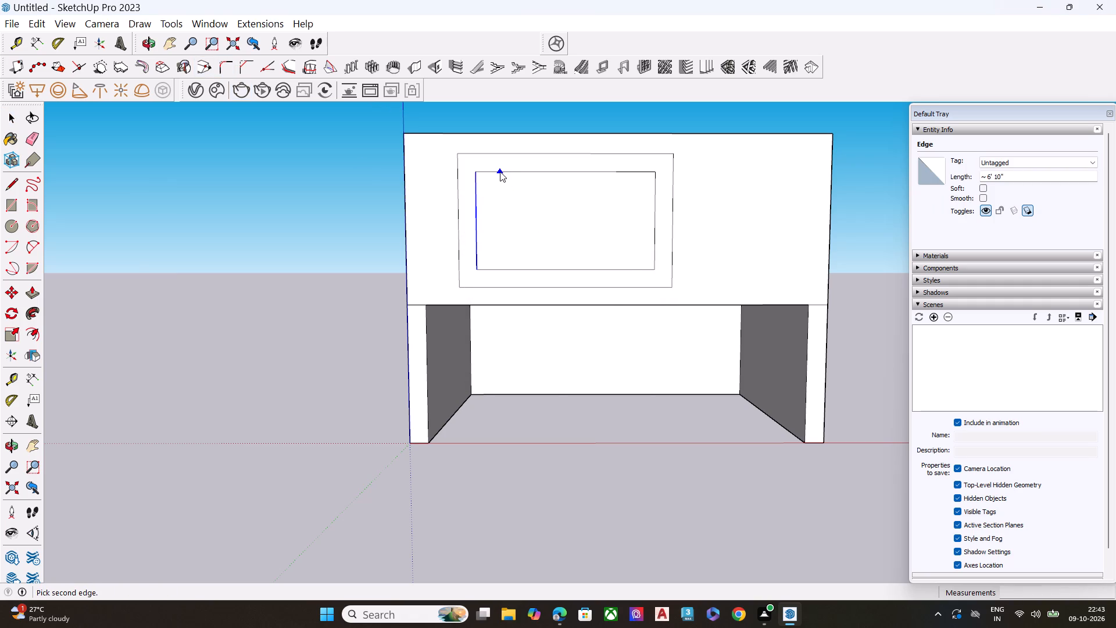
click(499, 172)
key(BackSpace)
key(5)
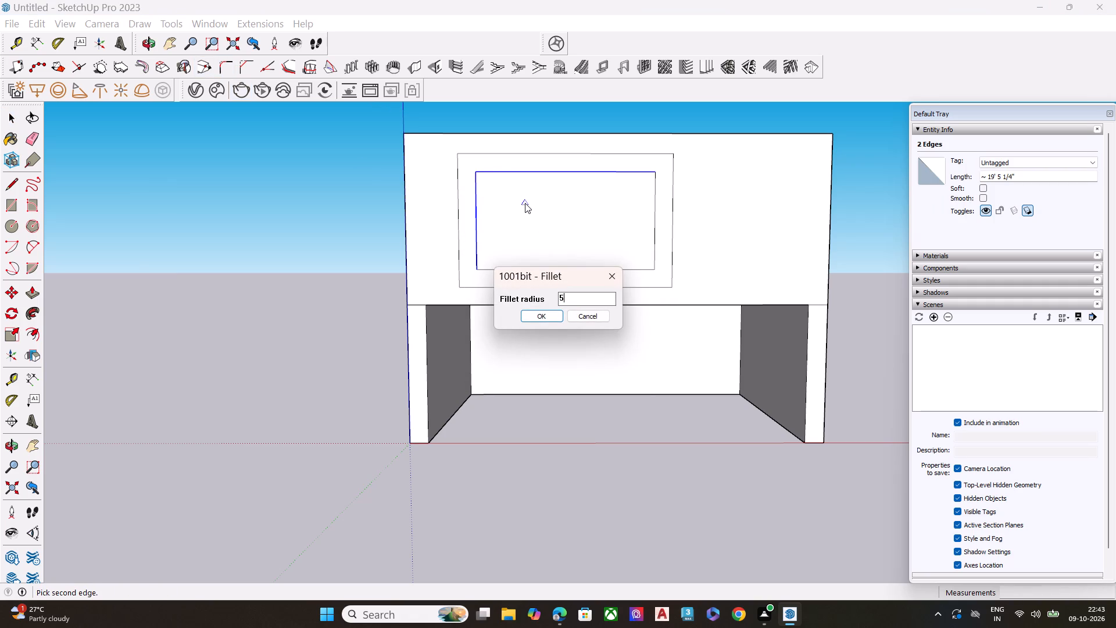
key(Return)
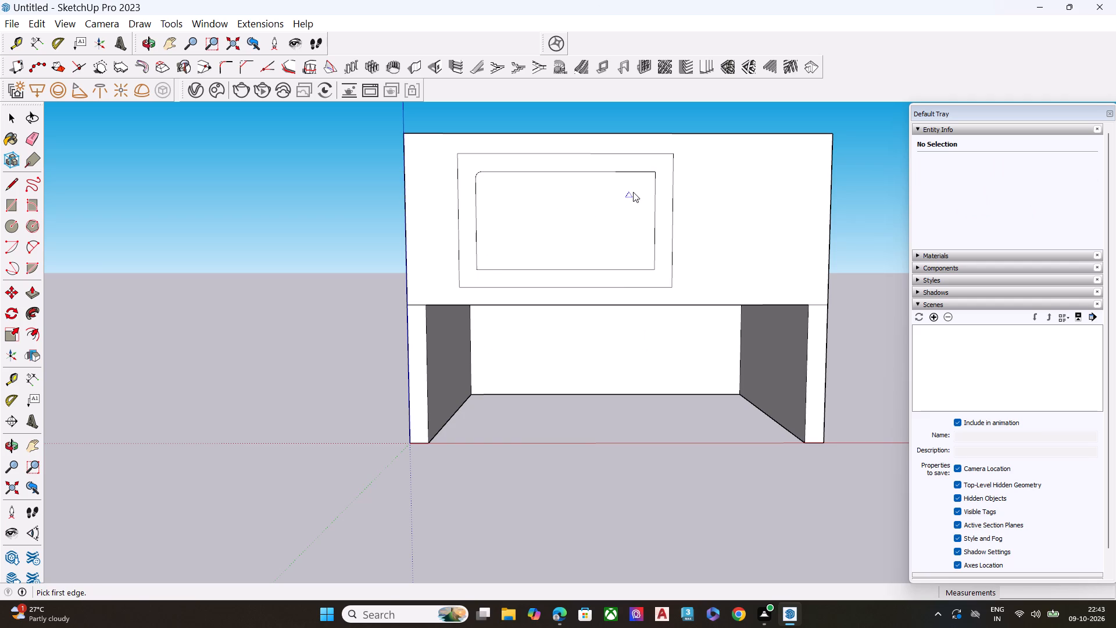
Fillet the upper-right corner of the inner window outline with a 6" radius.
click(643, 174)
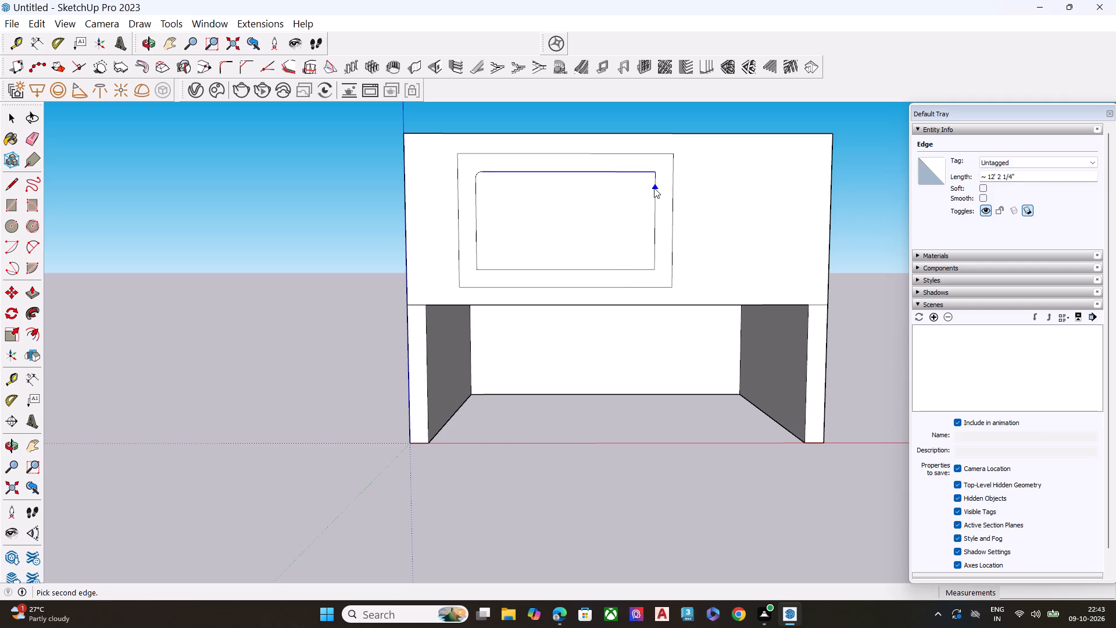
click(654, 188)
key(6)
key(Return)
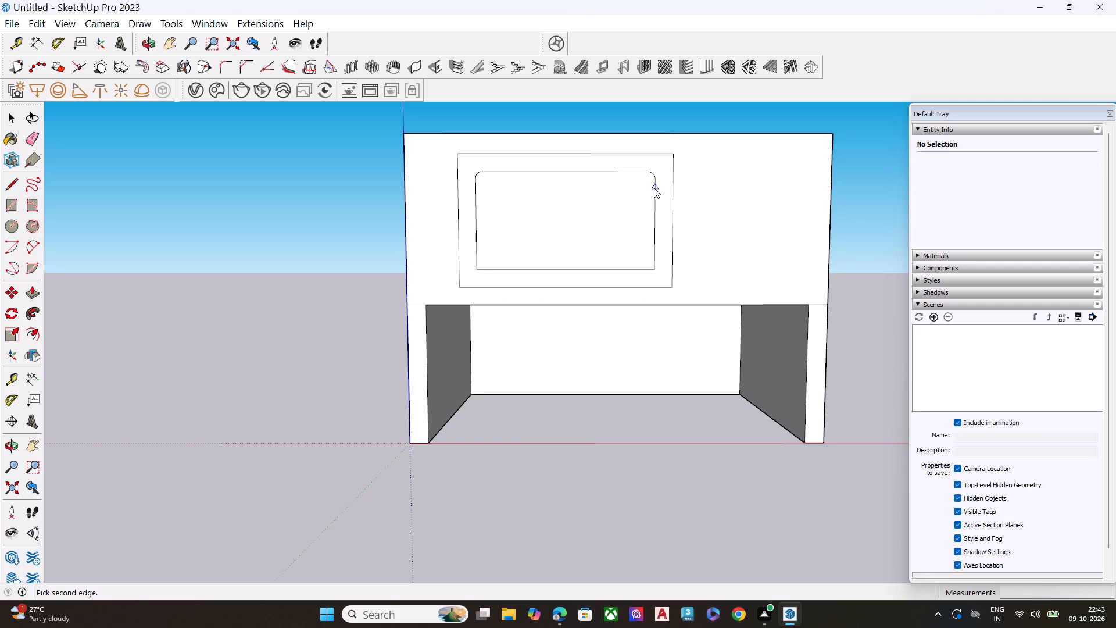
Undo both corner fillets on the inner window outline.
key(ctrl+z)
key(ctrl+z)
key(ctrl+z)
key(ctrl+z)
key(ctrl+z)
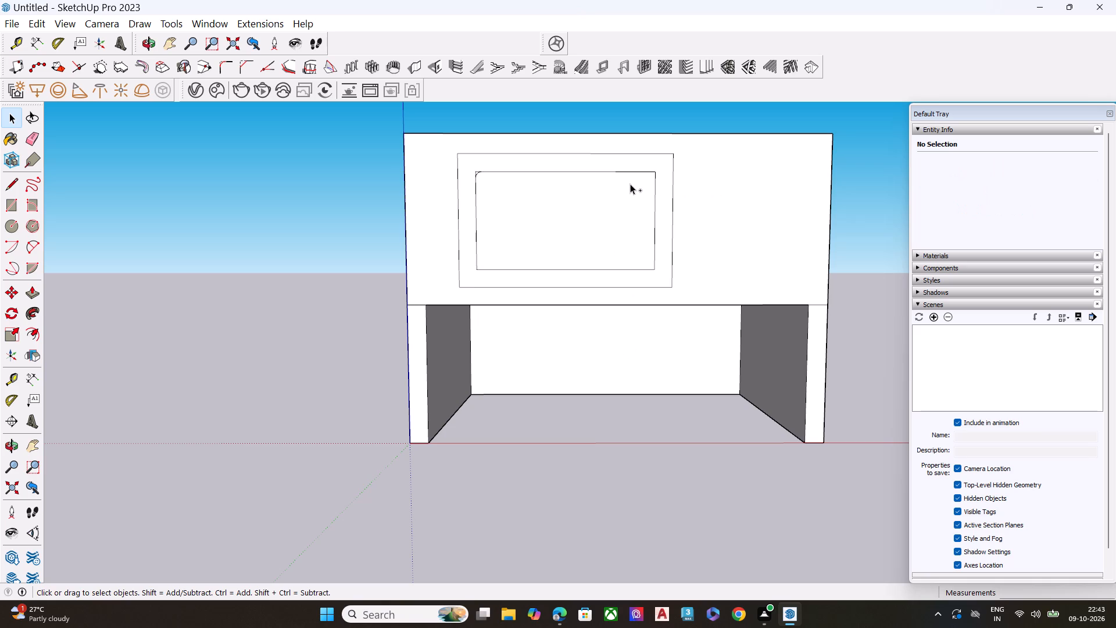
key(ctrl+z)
Fillet the upper-left corner of the inner window outline with a 7" radius.
click(212, 67)
click(221, 67)
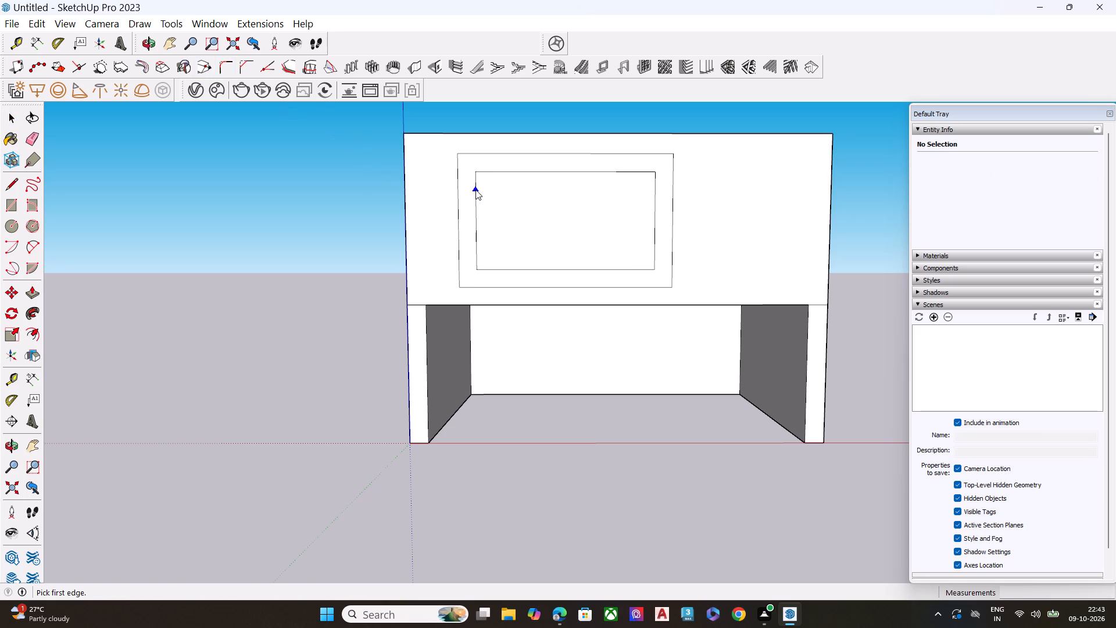
click(478, 195)
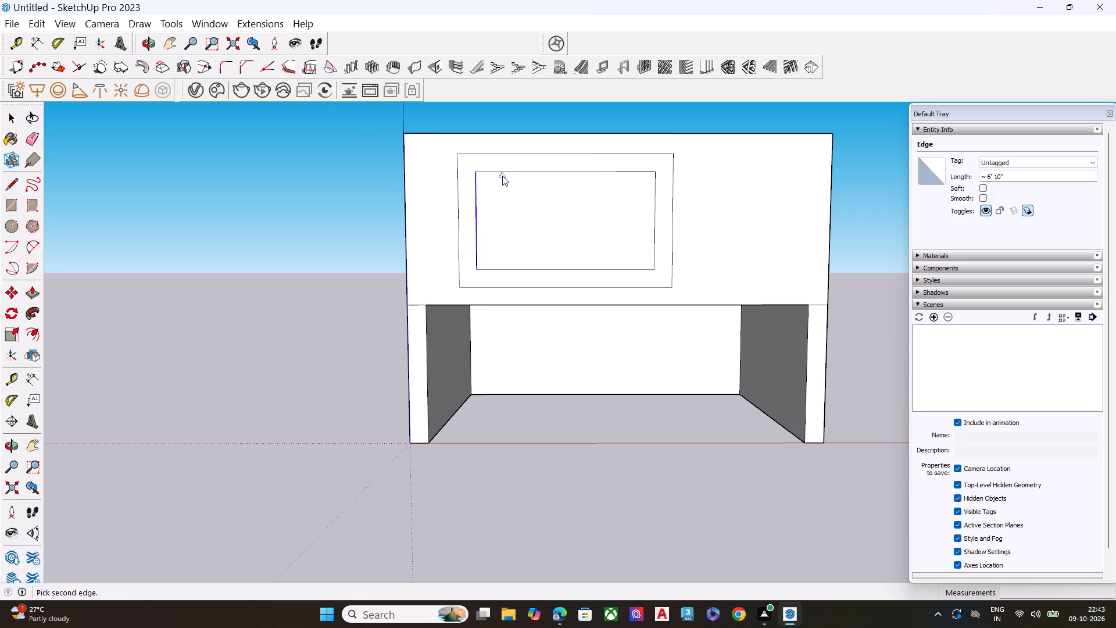
click(502, 176)
click(634, 247)
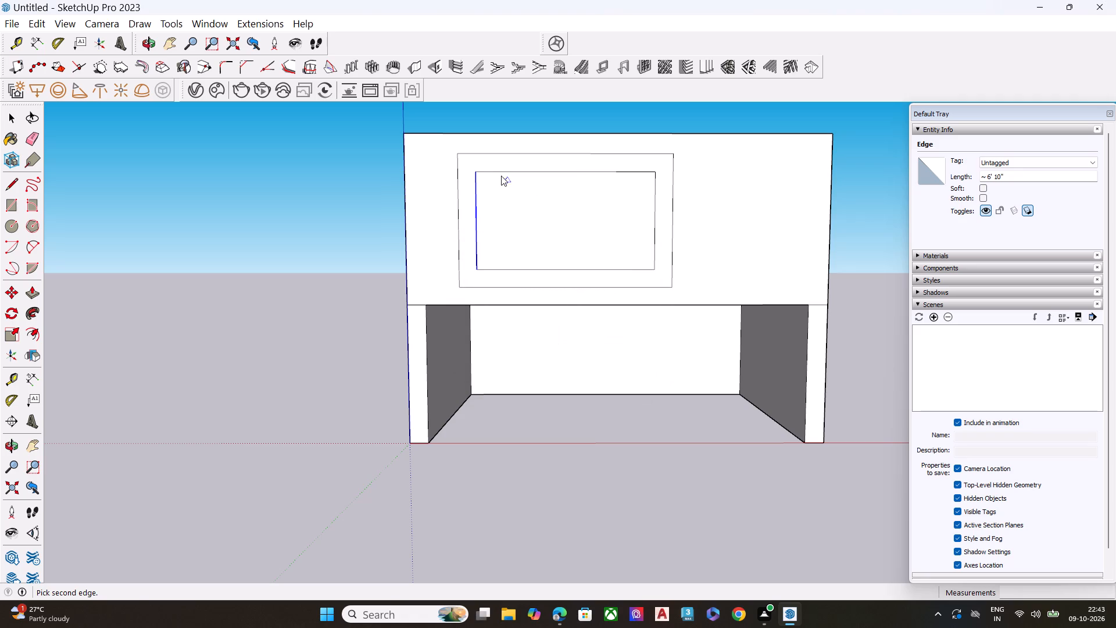
click(493, 171)
key(BackSpace)
key(BackSpace)
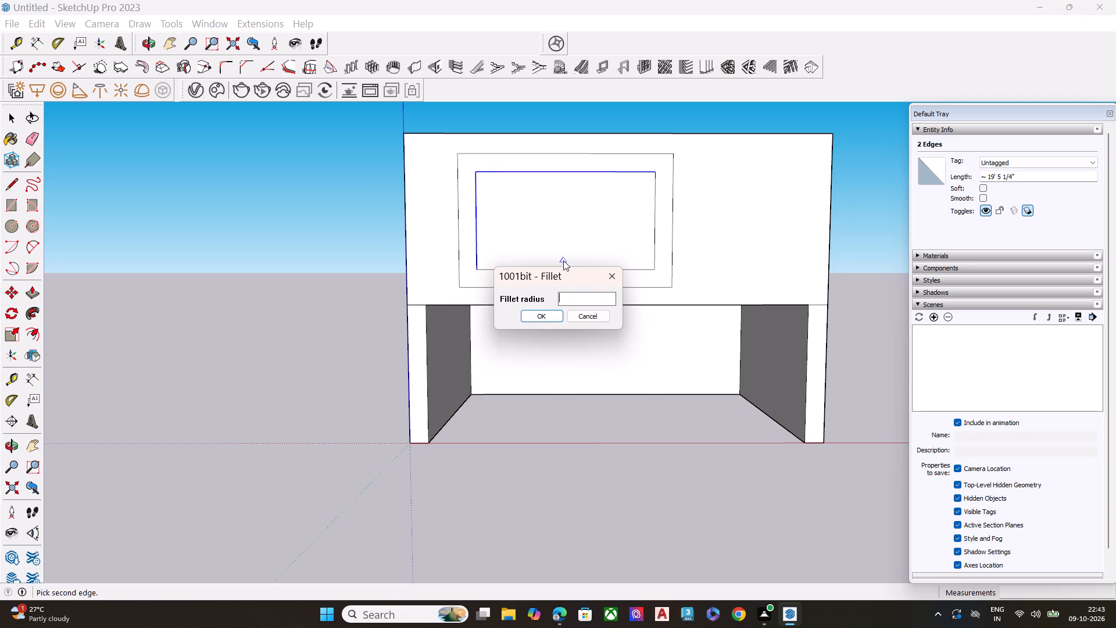
key(7)
key(Return)
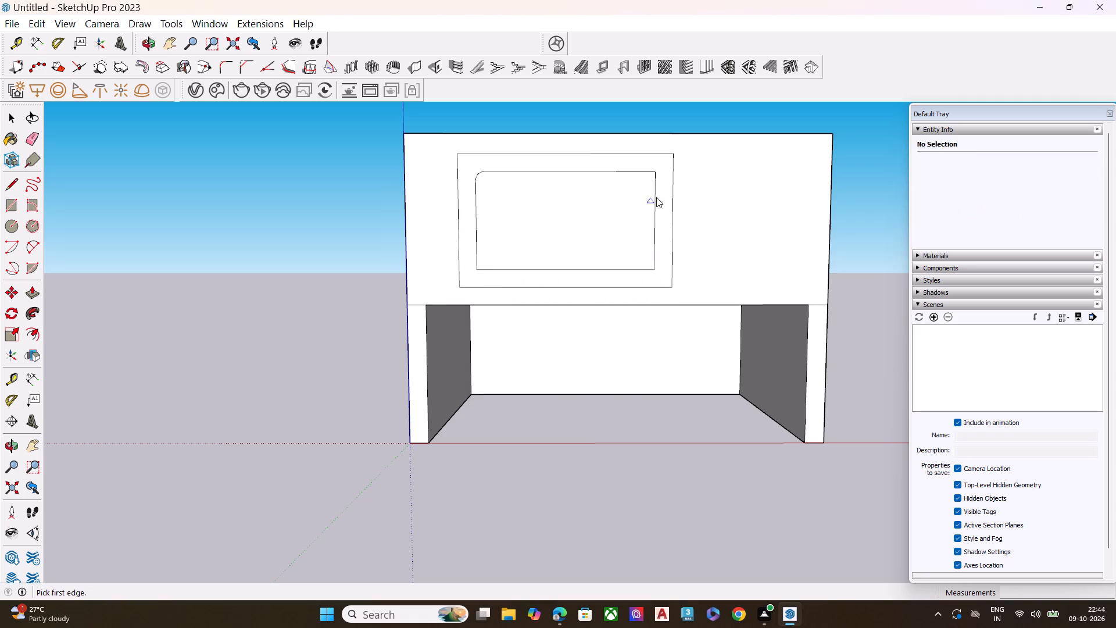
Fillet the upper-right corner of the inner window outline with a 7" radius.
click(641, 169)
click(654, 190)
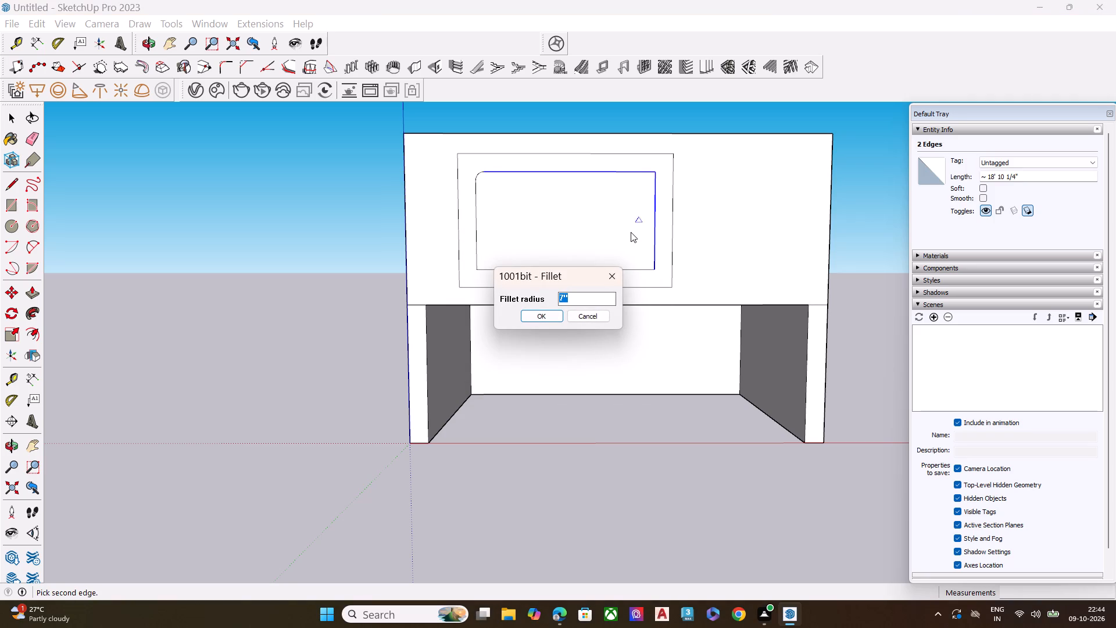
key(BackSpace)
key(7)
key(Return)
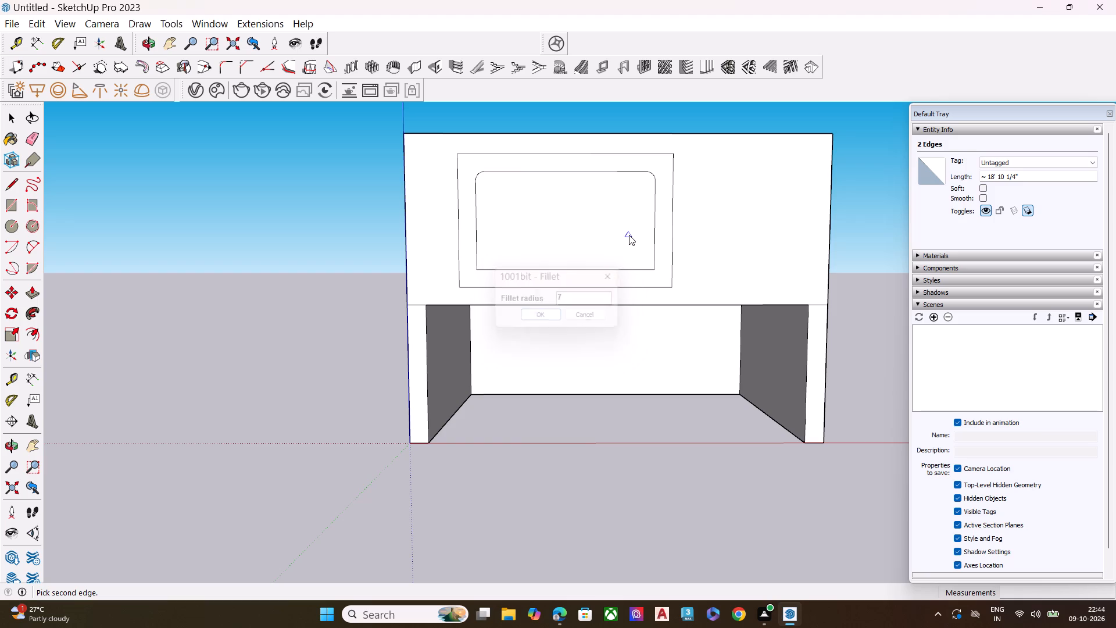
Fillet the lower-right corner of the inner window outline with a 7" radius.
click(636, 273)
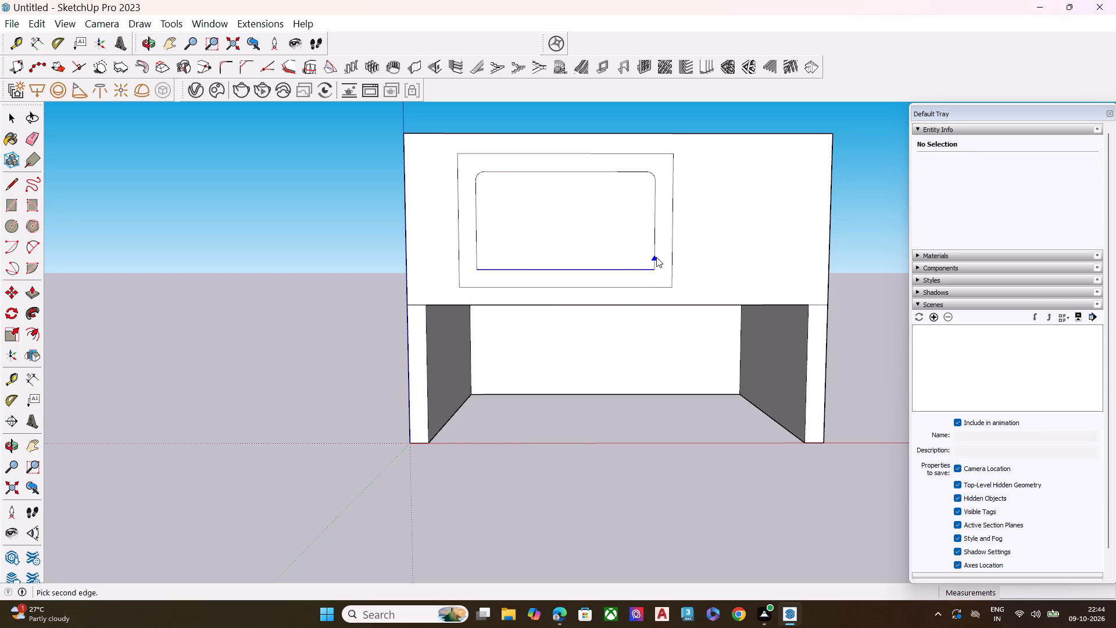
click(657, 256)
key(BackSpace)
key(7)
key(Return)
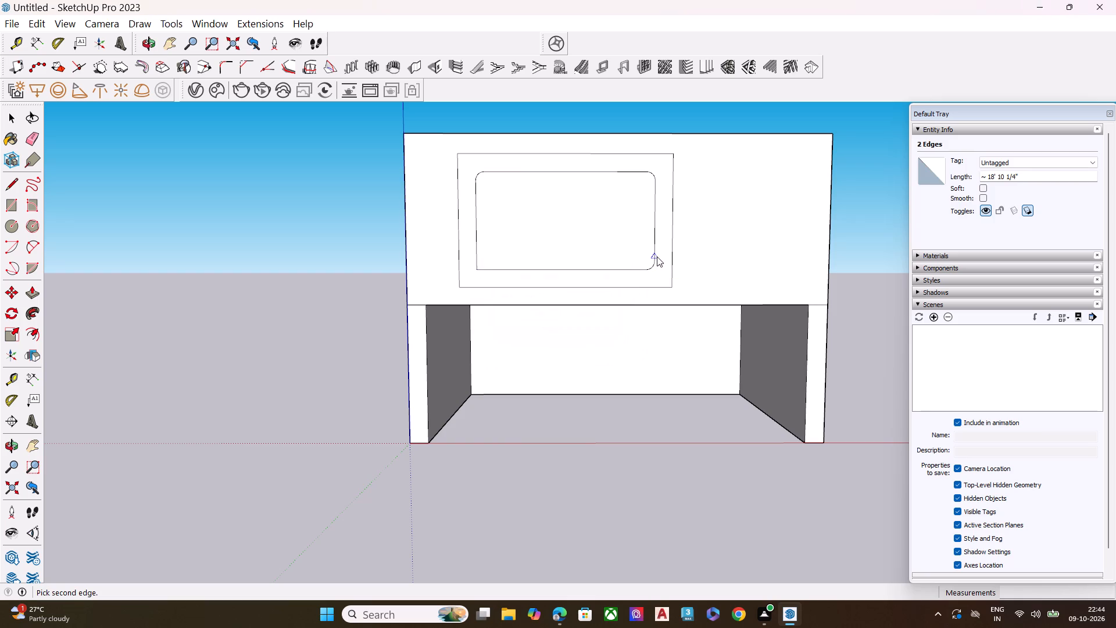
Fillet the lower-left corner of the inner window outline with a 7" radius.
click(491, 272)
click(478, 254)
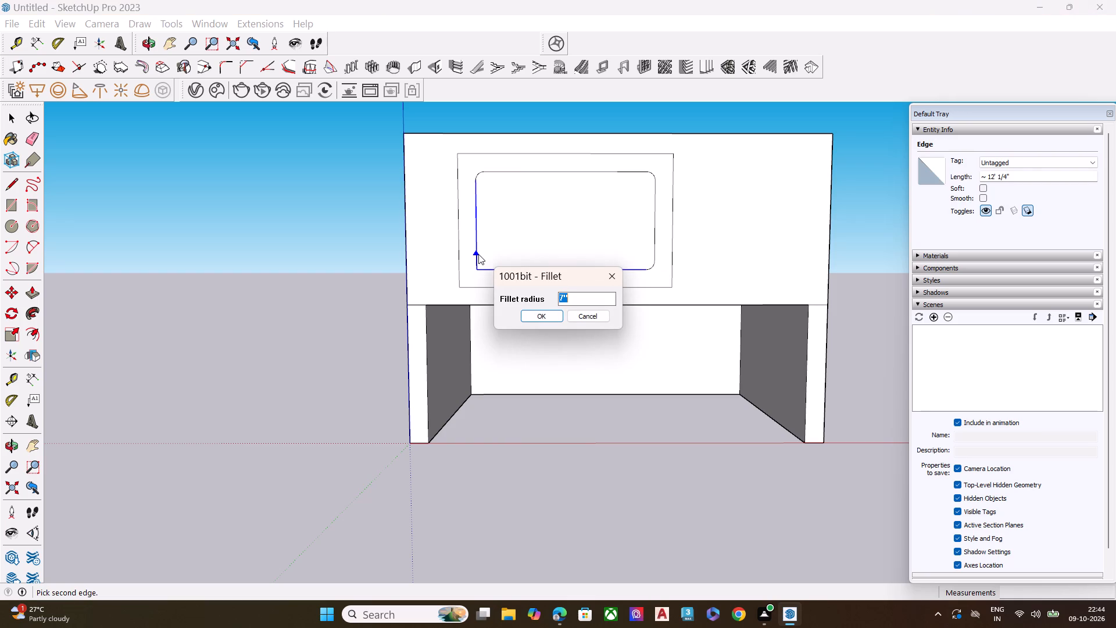
key(BackSpace)
key(7)
key(Return)
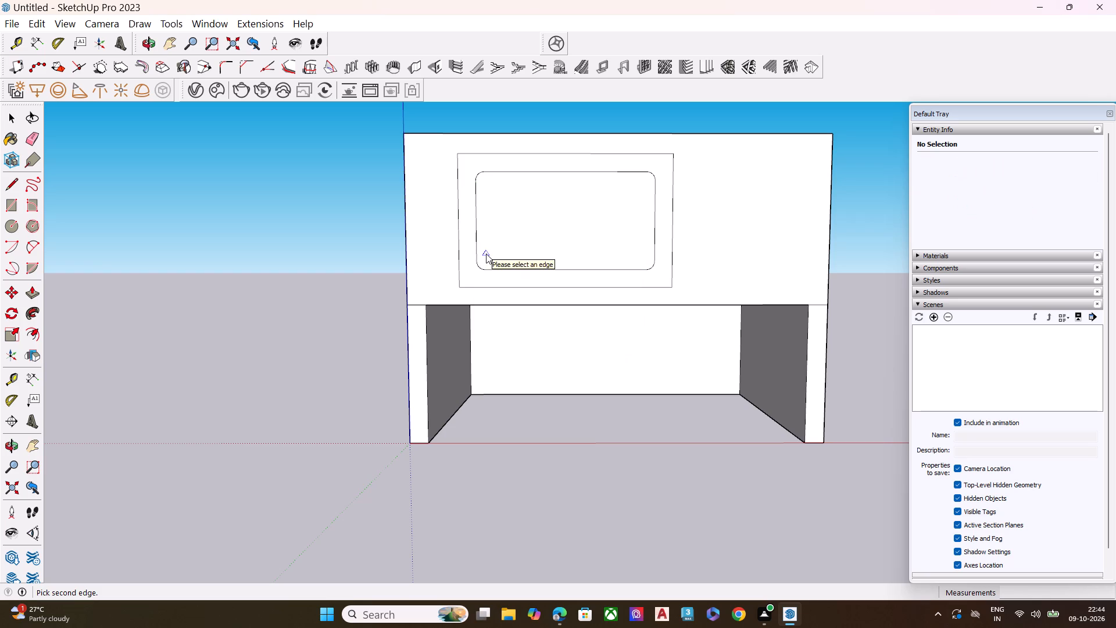
key(space)
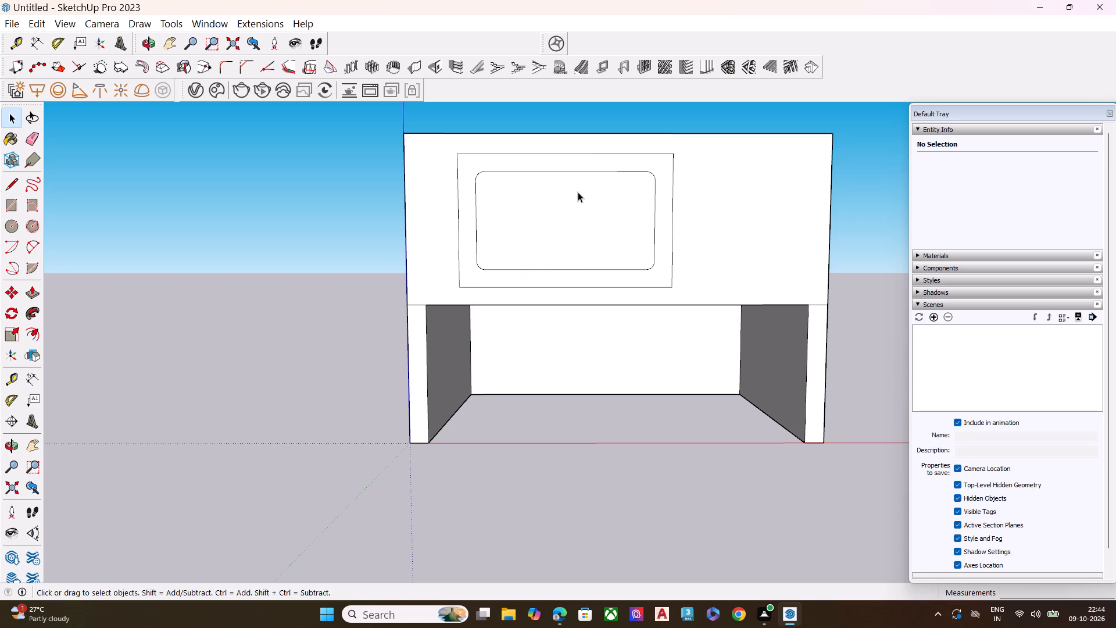
Push/Pull the window frame border outward from the upper front face by about 2' 4".
click(543, 167)
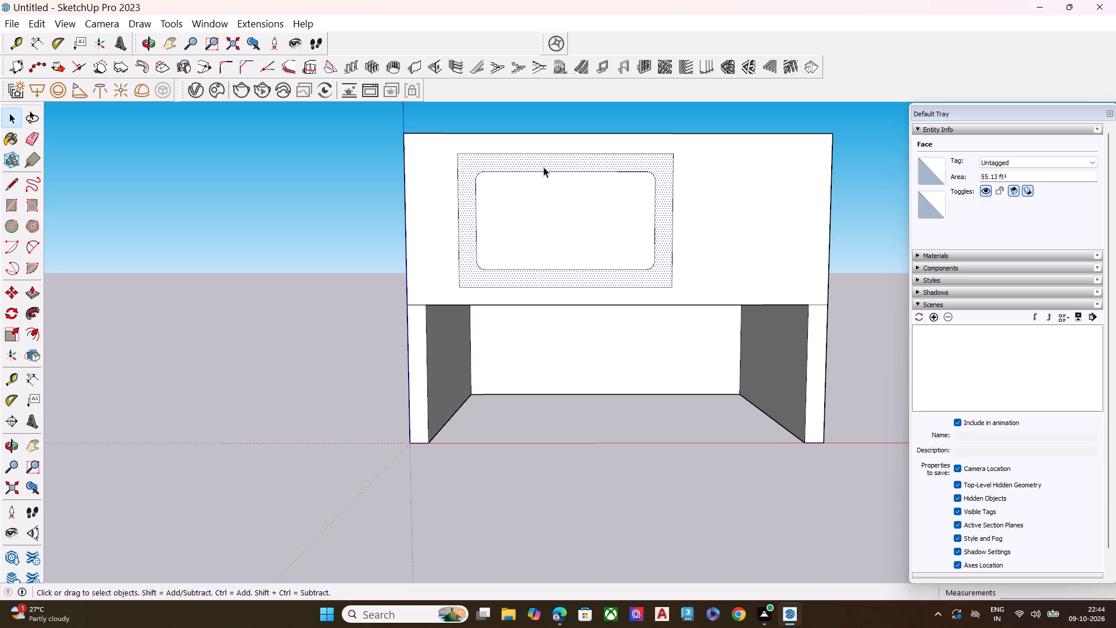
key(p)
click(547, 162)
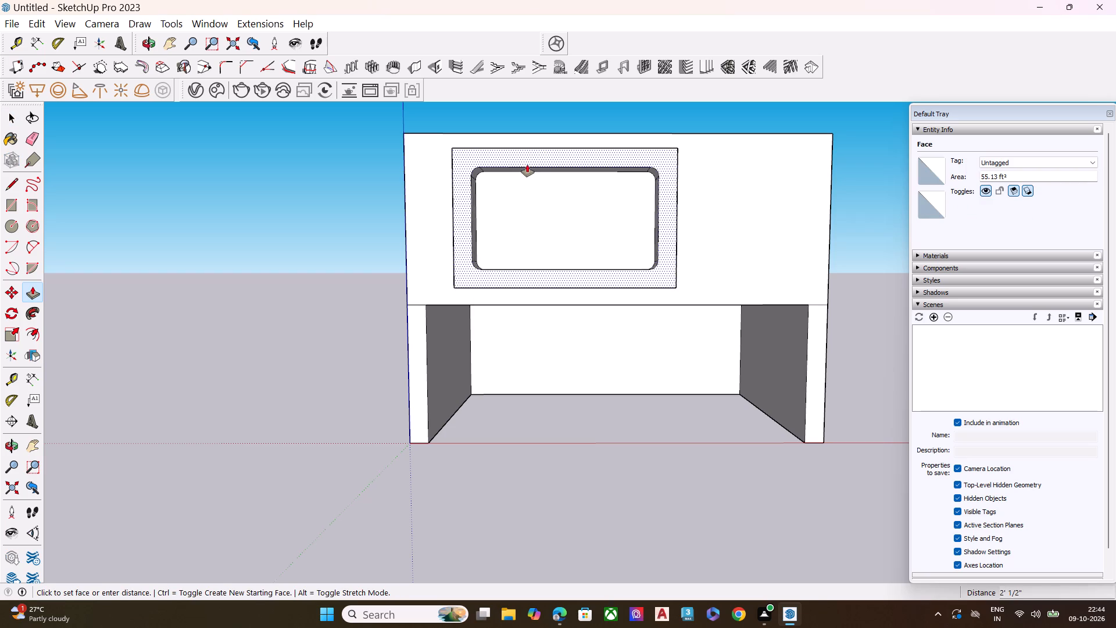
middle_drag(525, 165, 635, 194)
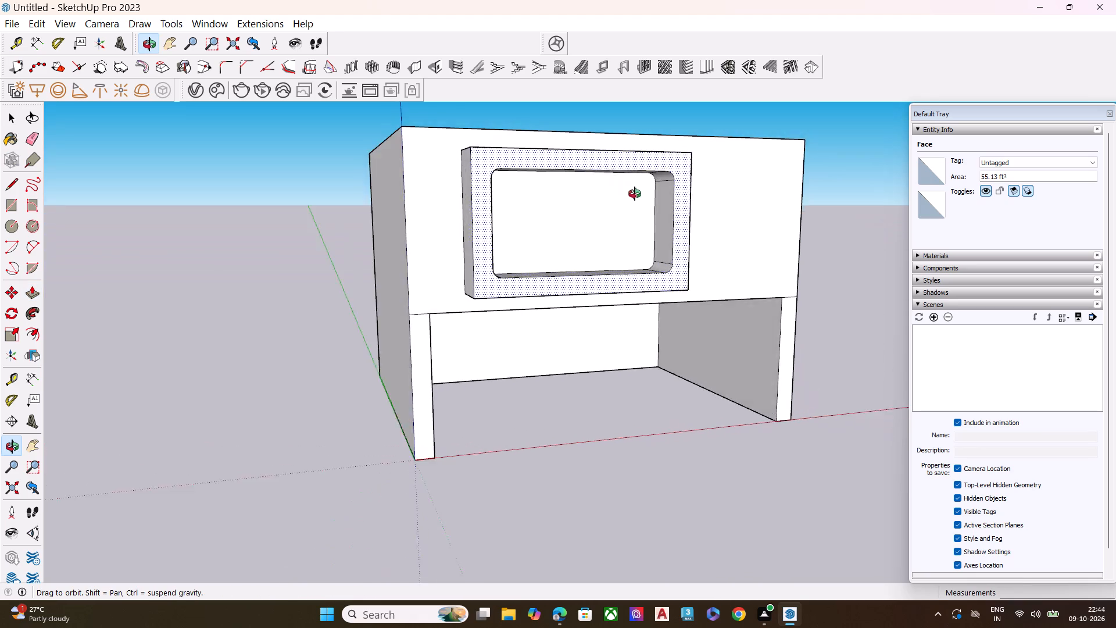
middle_drag(635, 194, 696, 204)
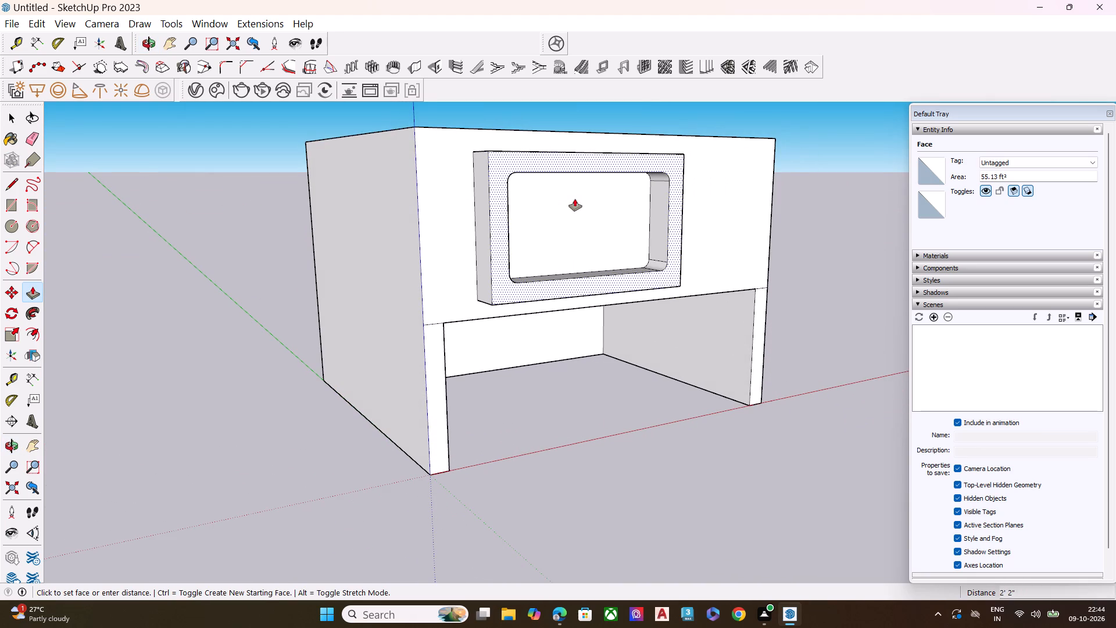
click(577, 200)
key(space)
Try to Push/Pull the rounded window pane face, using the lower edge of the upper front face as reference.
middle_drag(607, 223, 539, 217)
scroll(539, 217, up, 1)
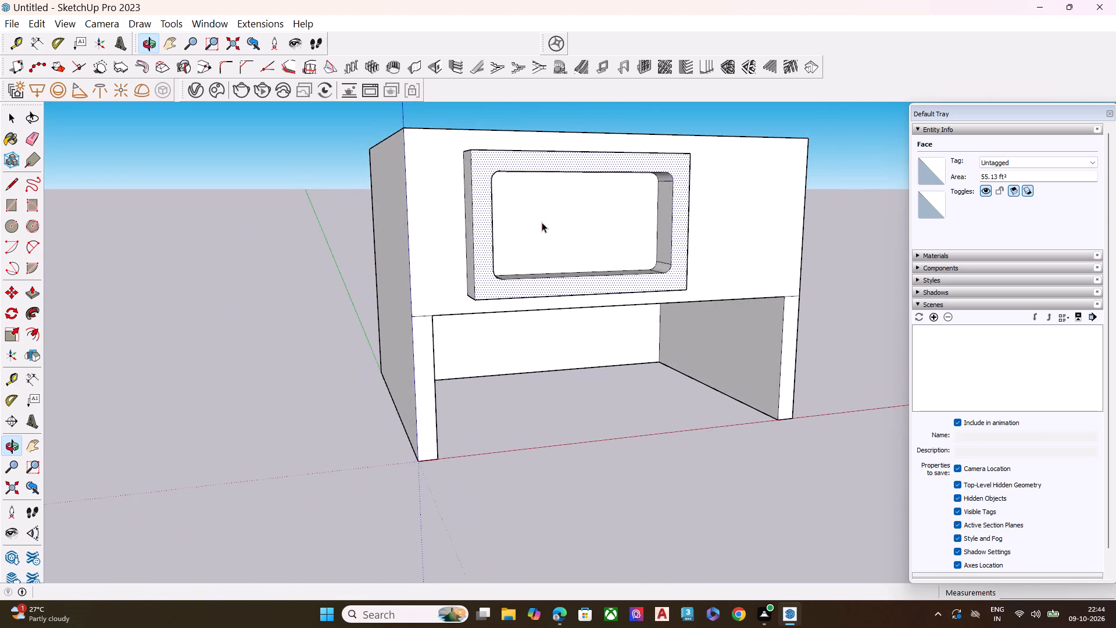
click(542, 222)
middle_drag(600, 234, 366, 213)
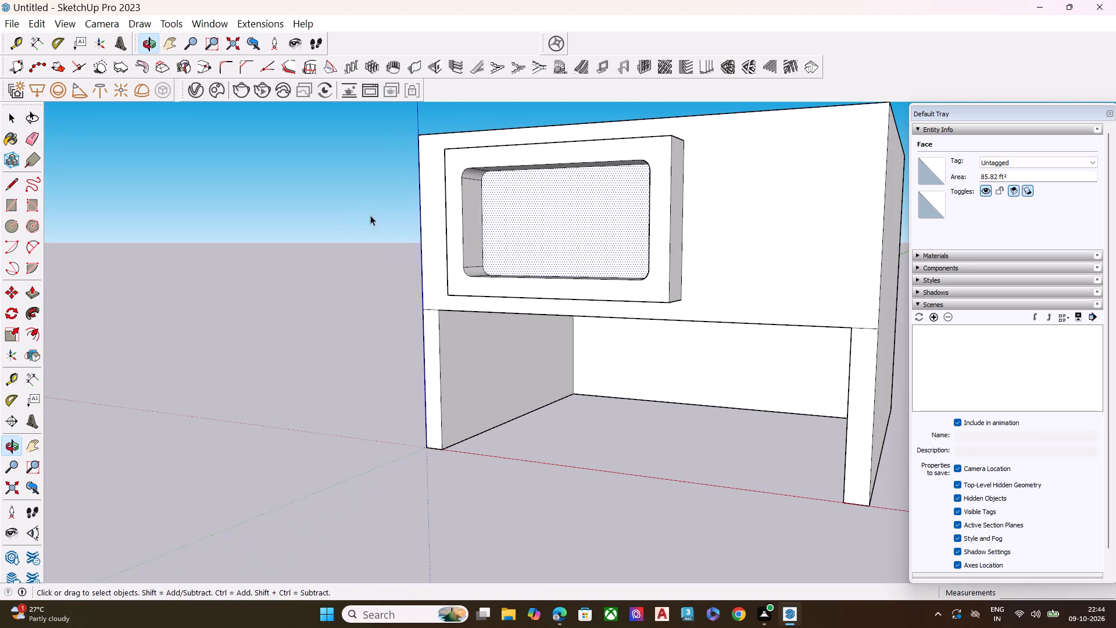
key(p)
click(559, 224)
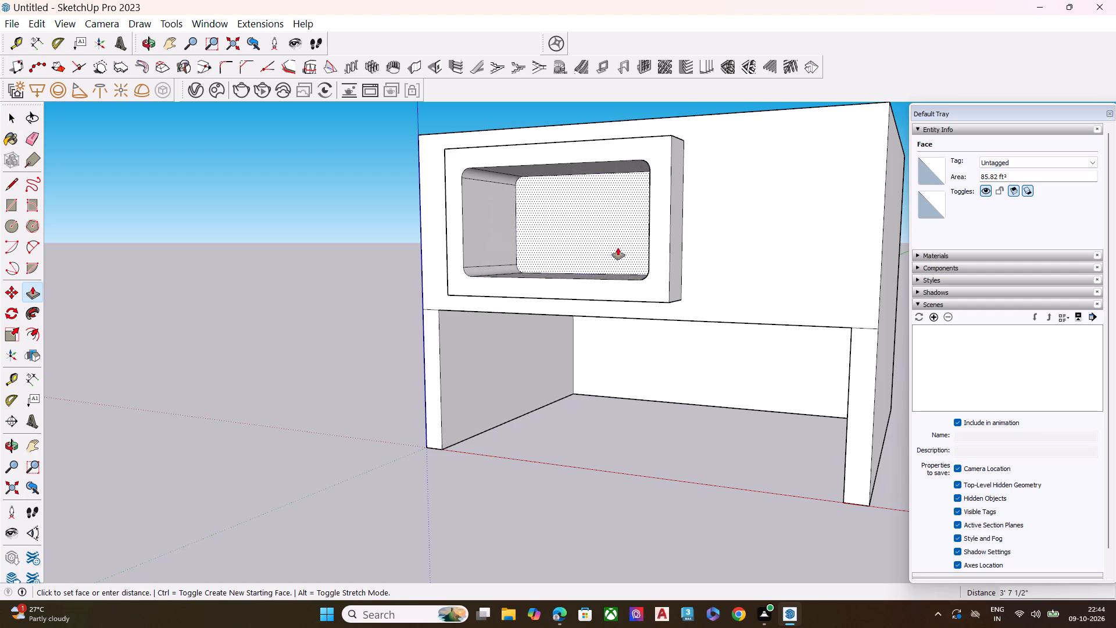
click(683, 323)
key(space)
Push the rounded window pane face inward by about 1 1/2".
middle_drag(549, 248, 536, 234)
middle_drag(545, 213, 524, 200)
scroll(527, 201, up, 3)
click(532, 216)
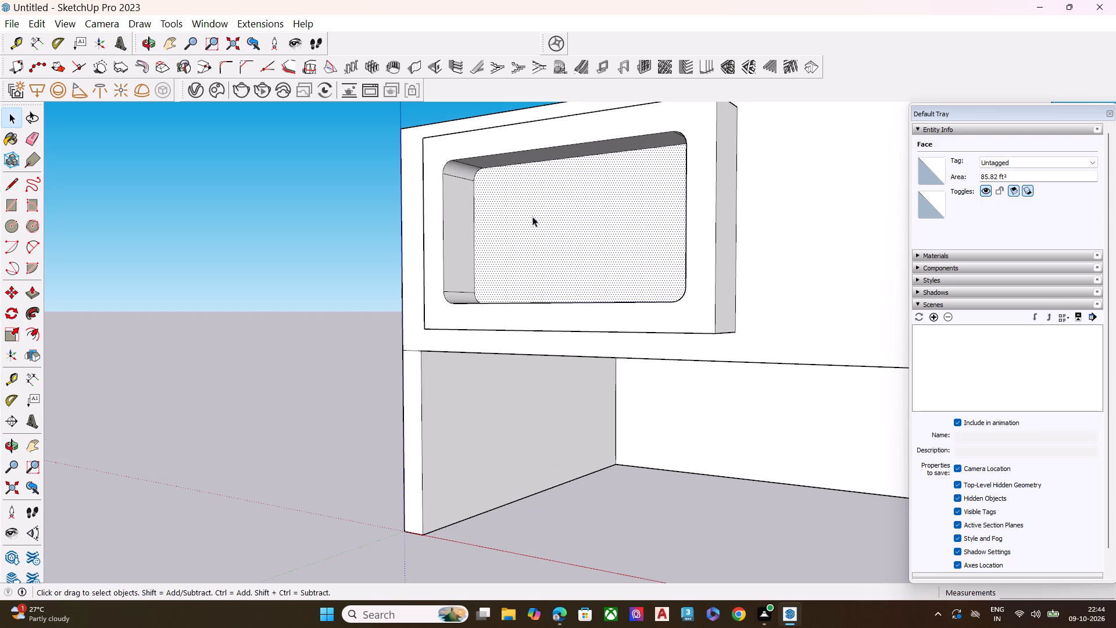
key(p)
click(532, 216)
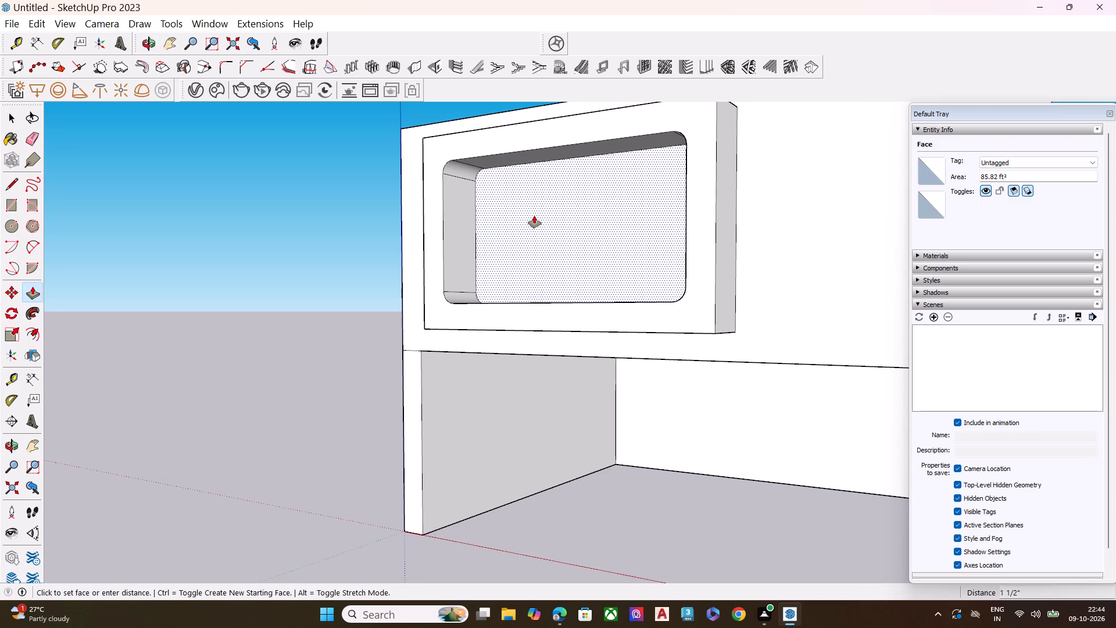
click(534, 216)
key(space)
Raise the block's top face slightly with Push/Pull.
scroll(503, 208, down, 4)
middle_drag(576, 229, 702, 258)
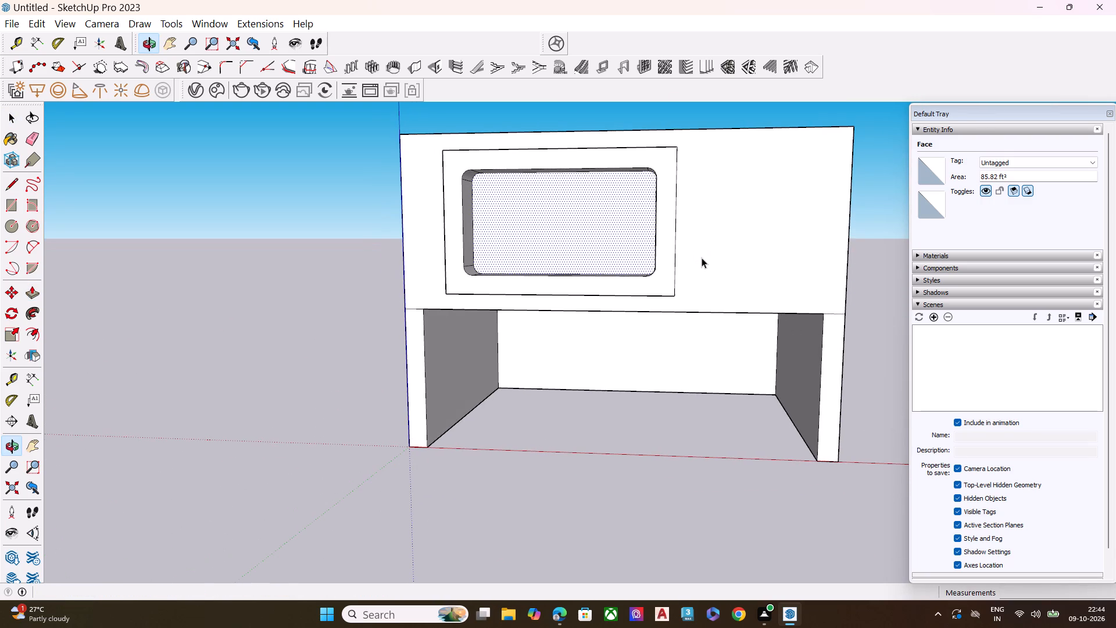
scroll(640, 250, down, 5)
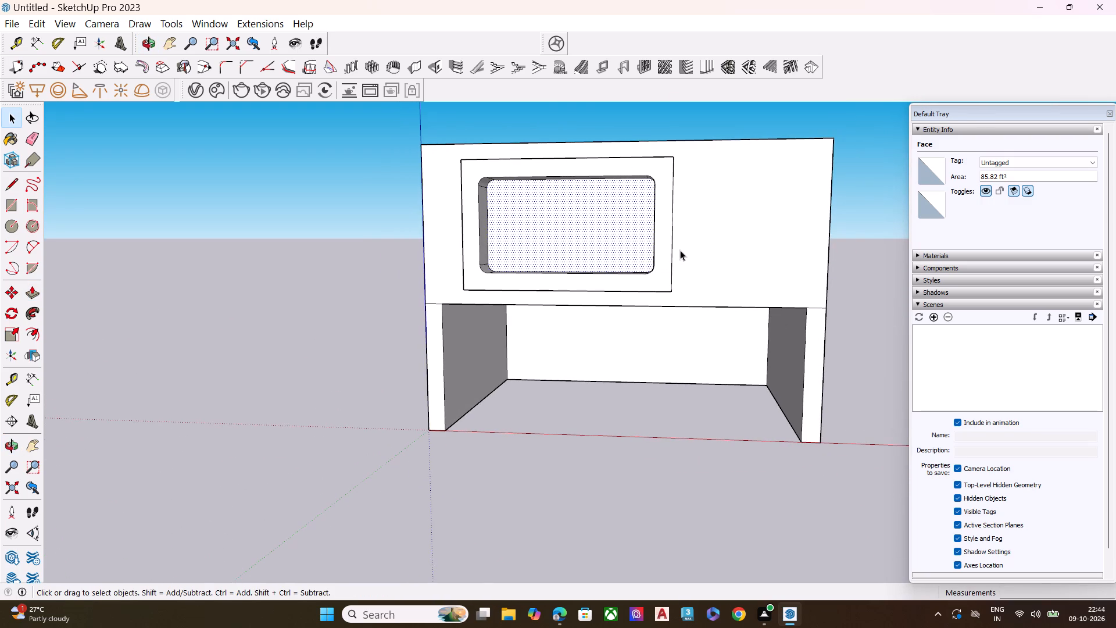
middle_drag(556, 173, 618, 190)
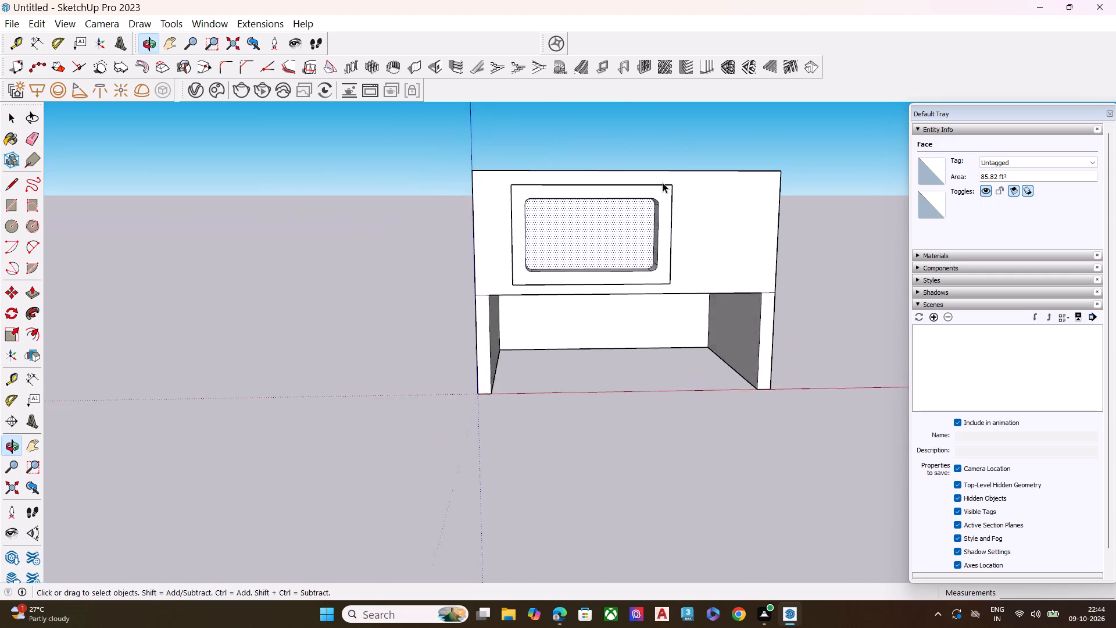
scroll(663, 183, up, 7)
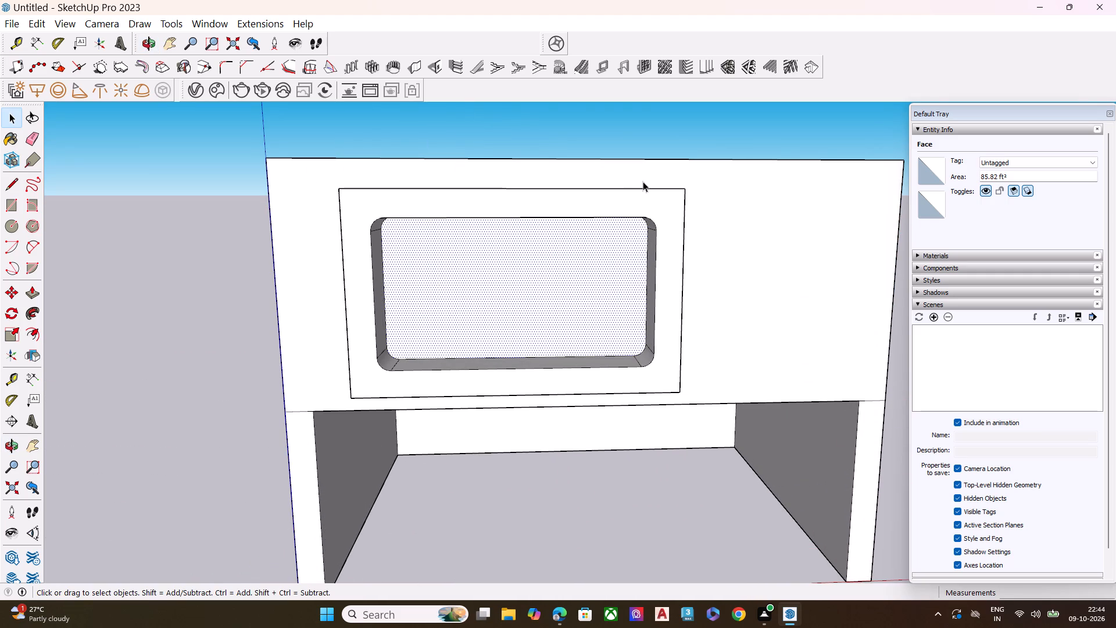
middle_drag(631, 183, 614, 234)
click(649, 149)
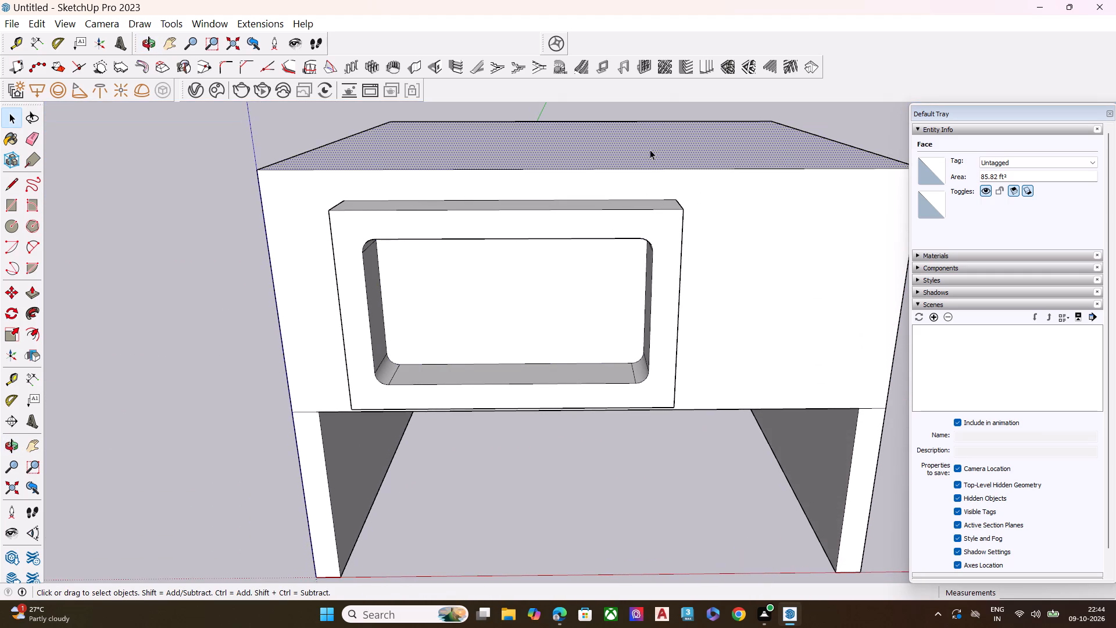
key(p)
click(650, 149)
click(653, 143)
key(space)
Draw a rectangle about 10 1/4" by 2' 4 1/2" across the top of the projecting window frame, right of its middle.
scroll(624, 196, up, 1)
middle_drag(624, 196, 610, 155)
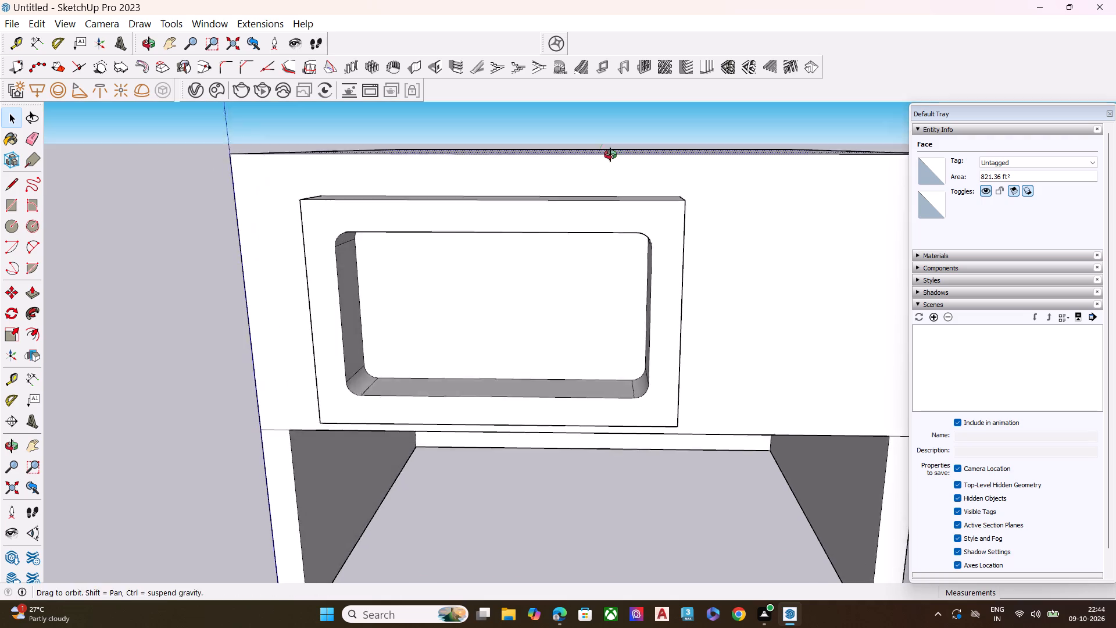
middle_drag(610, 155, 611, 145)
scroll(614, 154, down, 4)
scroll(593, 168, up, 3)
scroll(607, 175, down, 2)
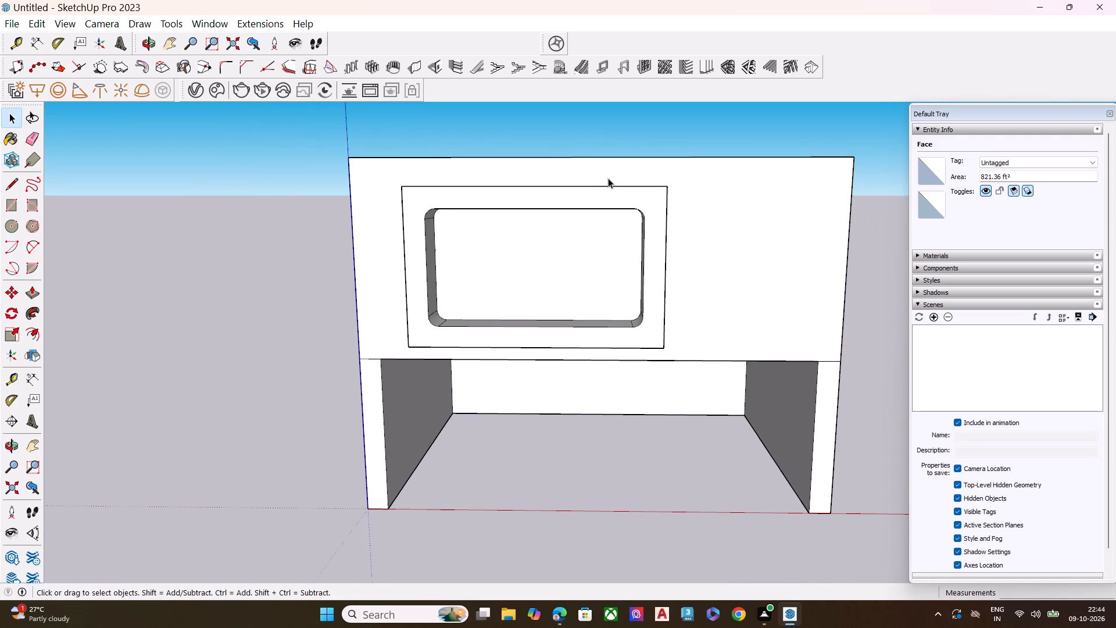
scroll(608, 178, down, 1)
key(r)
middle_drag(614, 180, 623, 225)
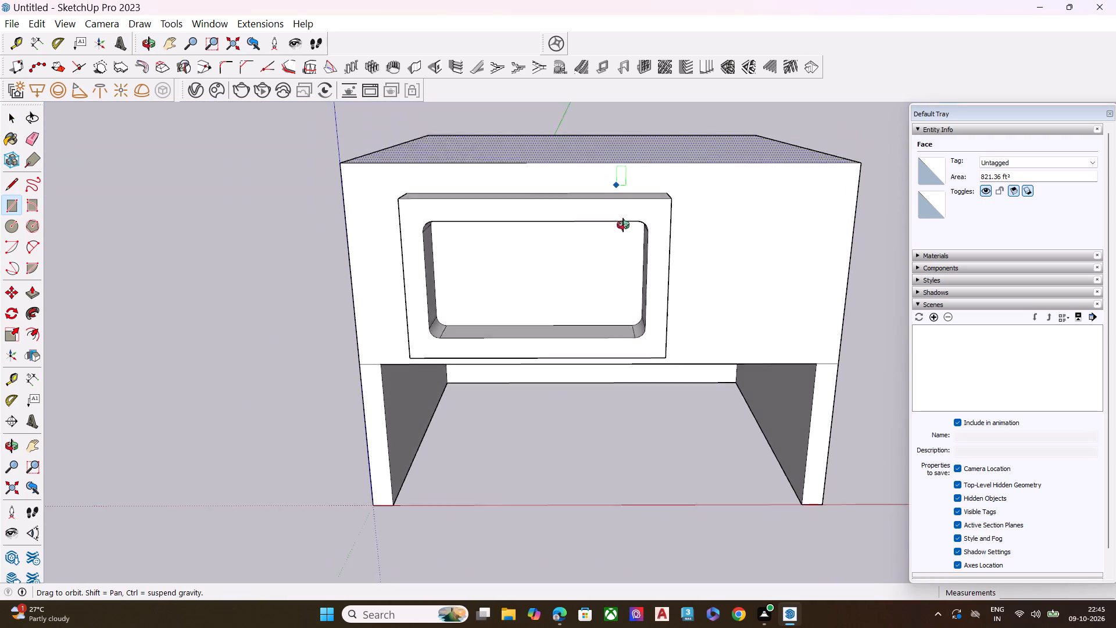
middle_drag(623, 225, 621, 304)
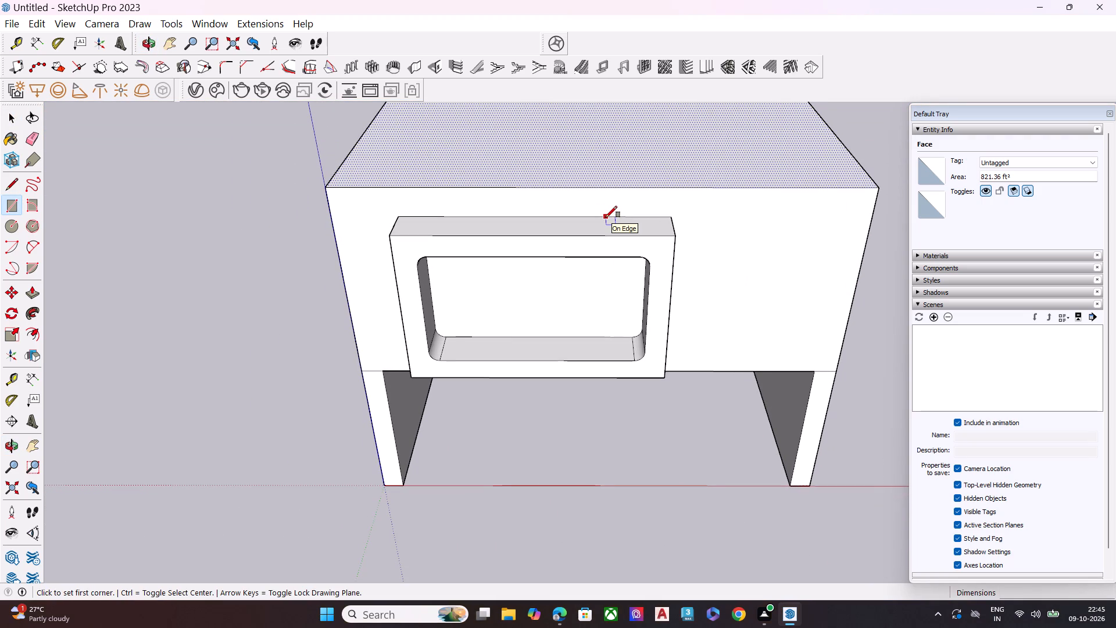
click(594, 216)
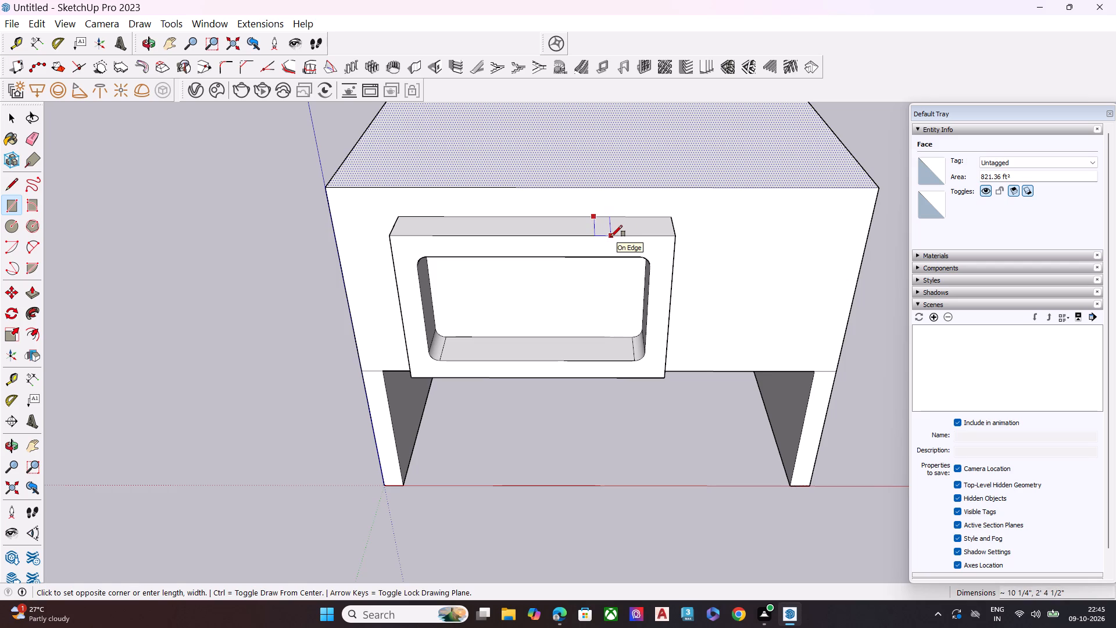
click(611, 237)
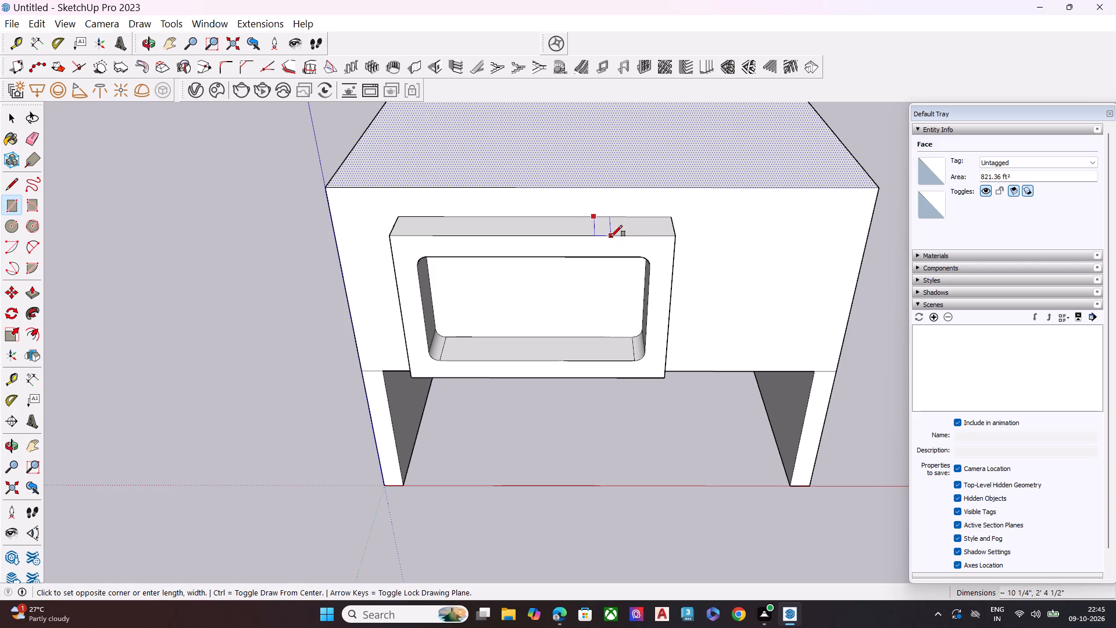
key(space)
Extrude the small rectangle on the window frame's top upward about 1' 8 1/2", level with the block's top edge.
click(607, 226)
key(p)
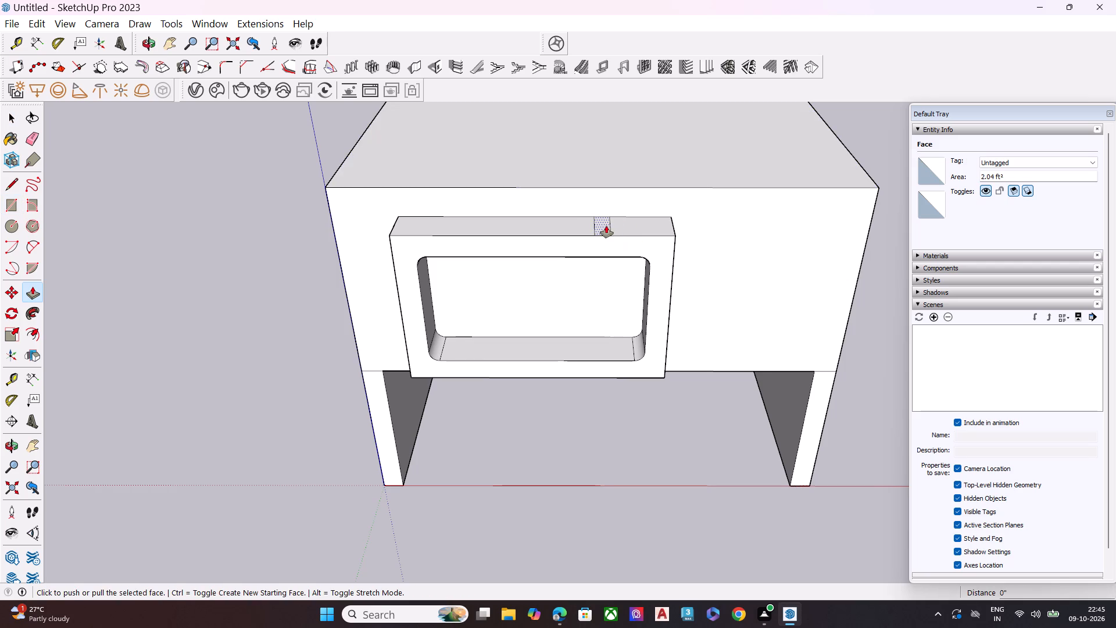
click(606, 226)
scroll(604, 148, down, 4)
click(604, 177)
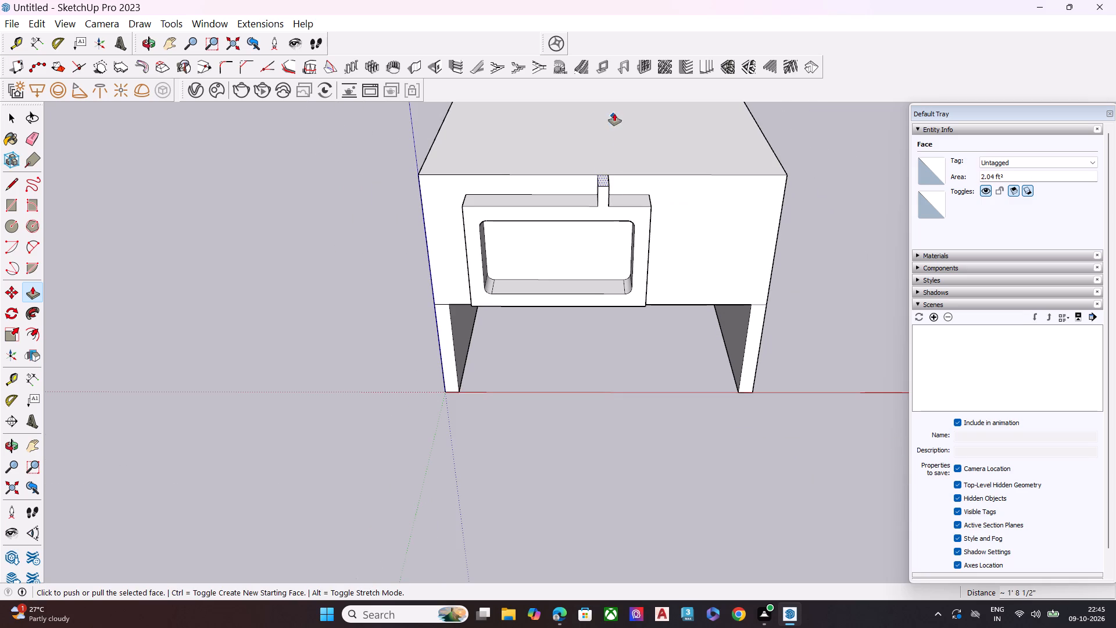
Extrude the top face of the small post on the window frame upward by about 3' 3 1/2", above the roofline.
key(space)
click(608, 181)
scroll(610, 184, up, 6)
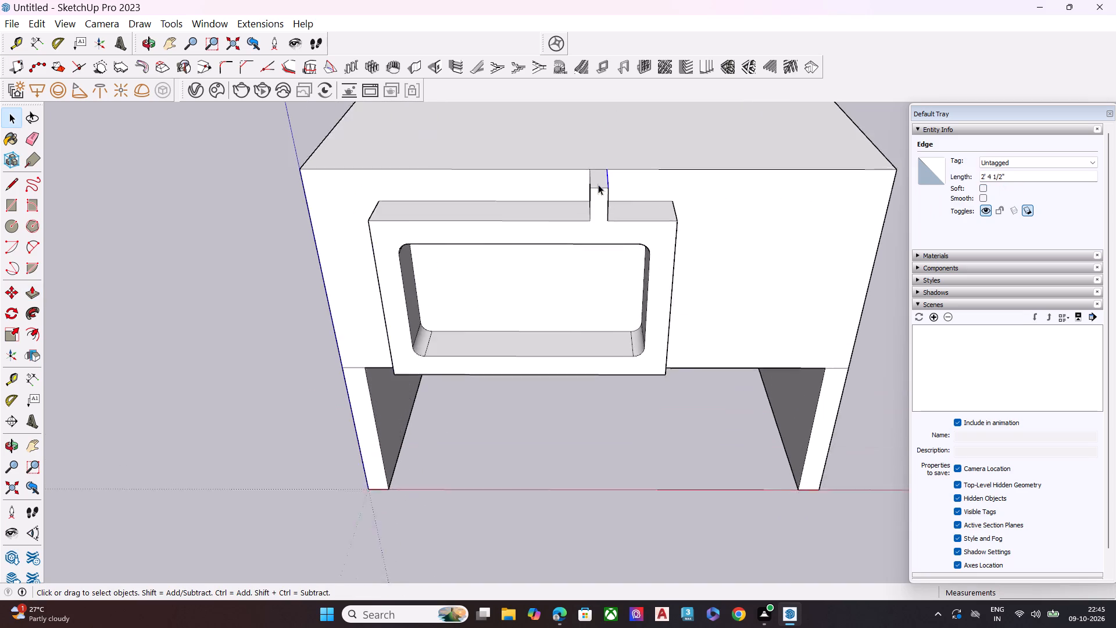
middle_drag(595, 180, 602, 214)
double_click(605, 190)
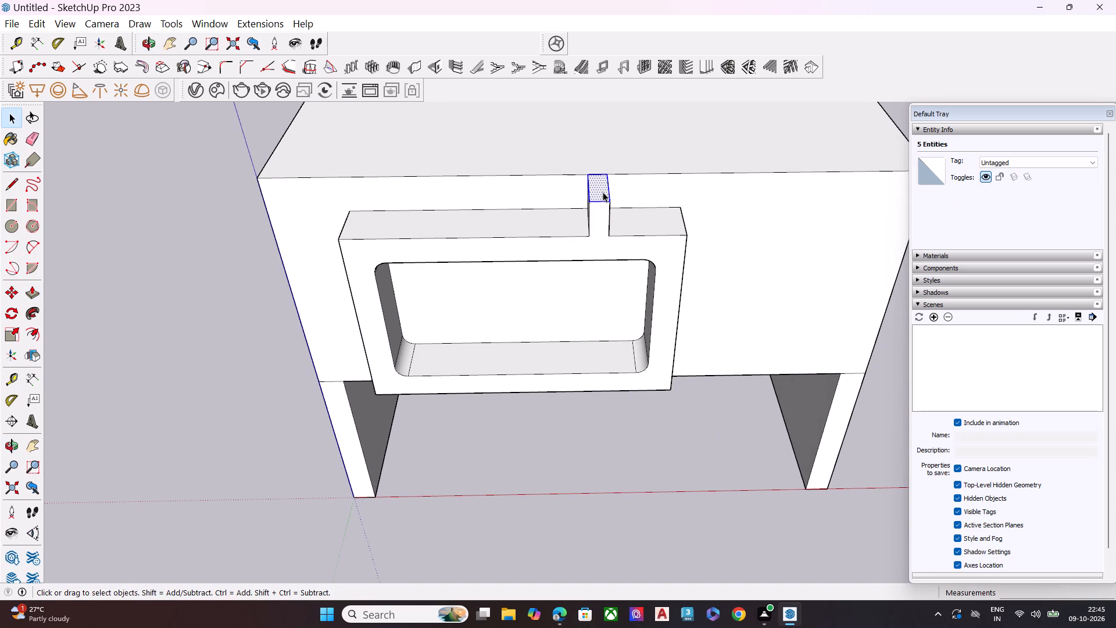
key(p)
click(603, 192)
scroll(599, 158, down, 12)
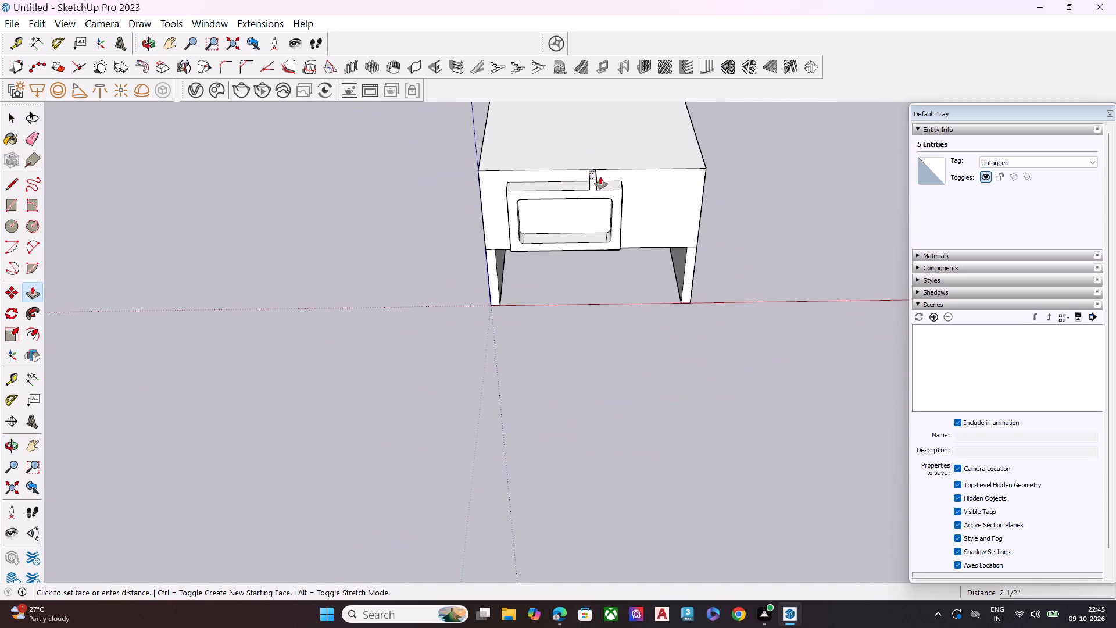
middle_drag(596, 173, 604, 112)
middle_drag(599, 127, 591, 66)
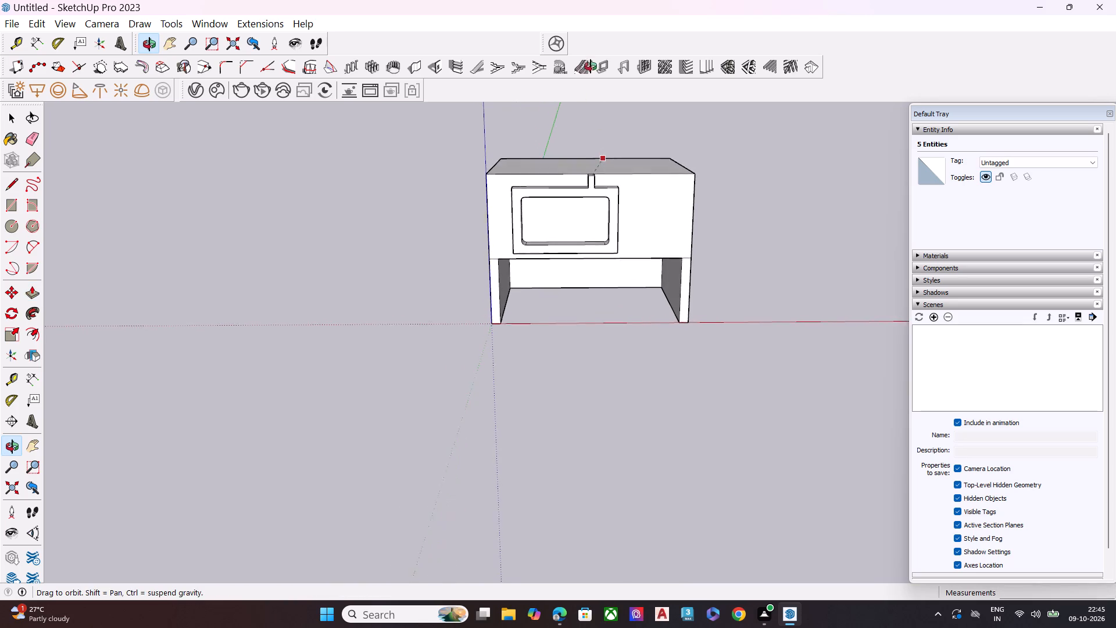
middle_drag(591, 66, 591, 63)
middle_drag(599, 147, 593, 107)
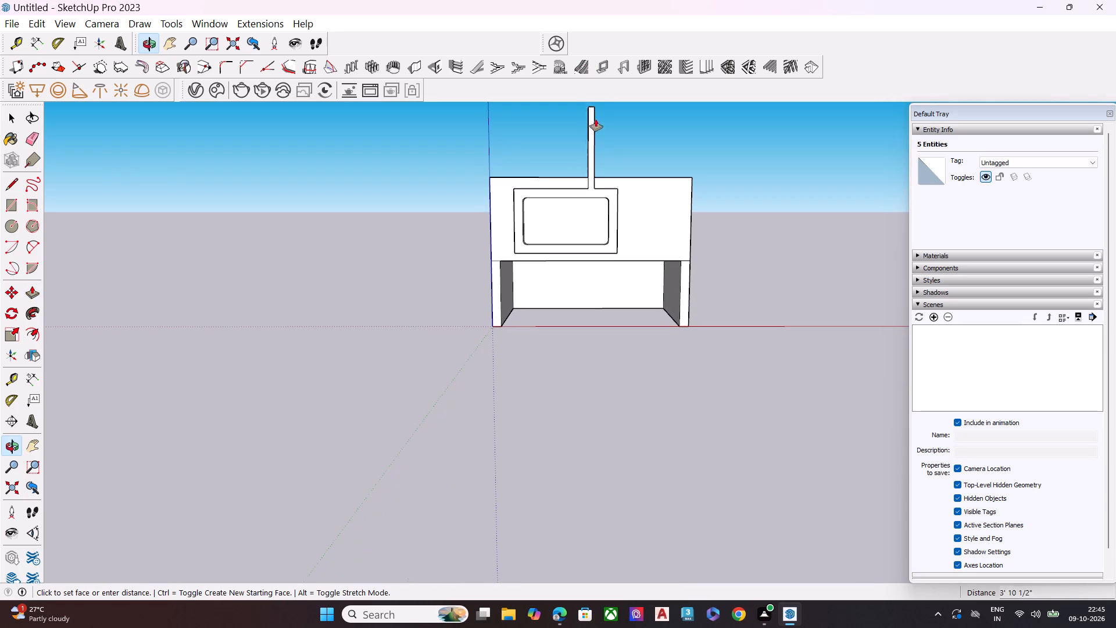
scroll(599, 154, up, 8)
middle_drag(599, 154, 595, 142)
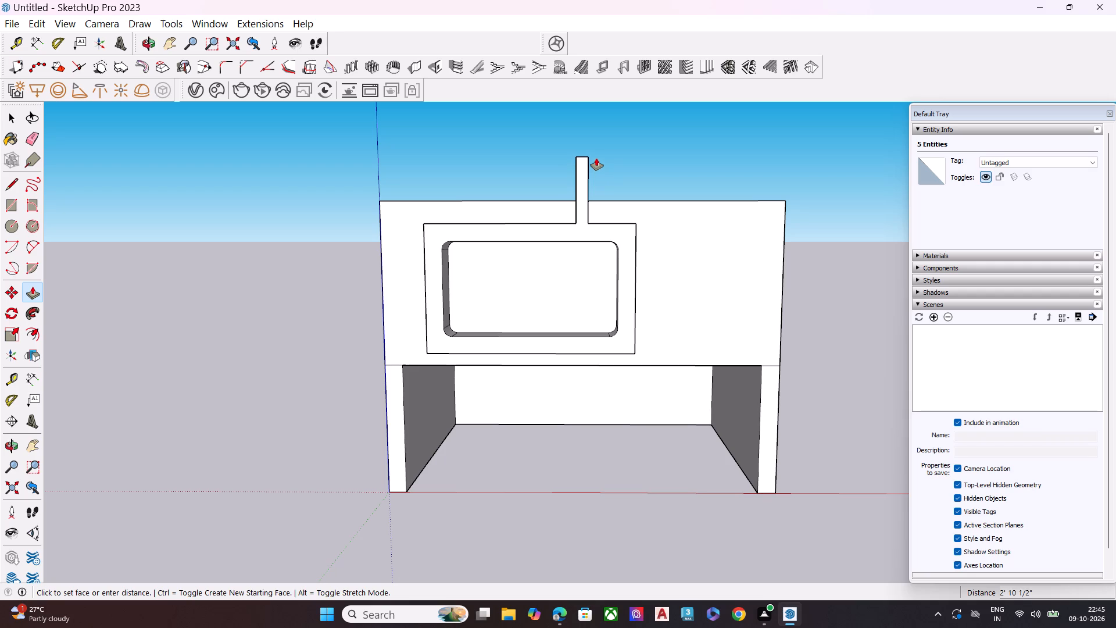
click(597, 153)
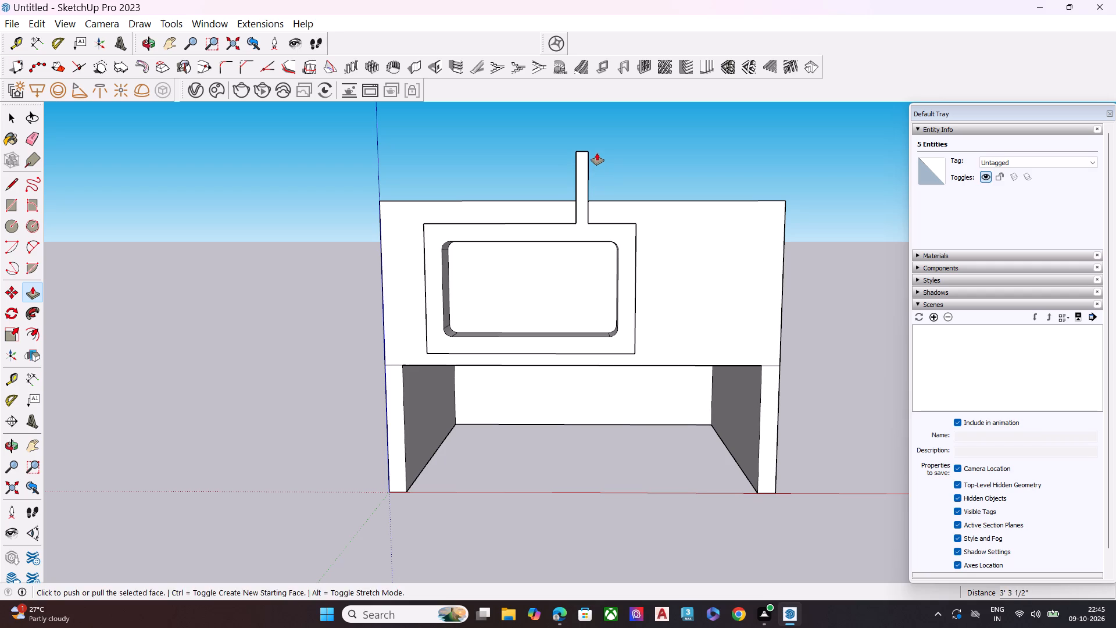
key(space)
Draw a line across the post's side face near its top, splitting off a small upper face.
middle_drag(612, 167, 455, 192)
scroll(452, 192, up, 7)
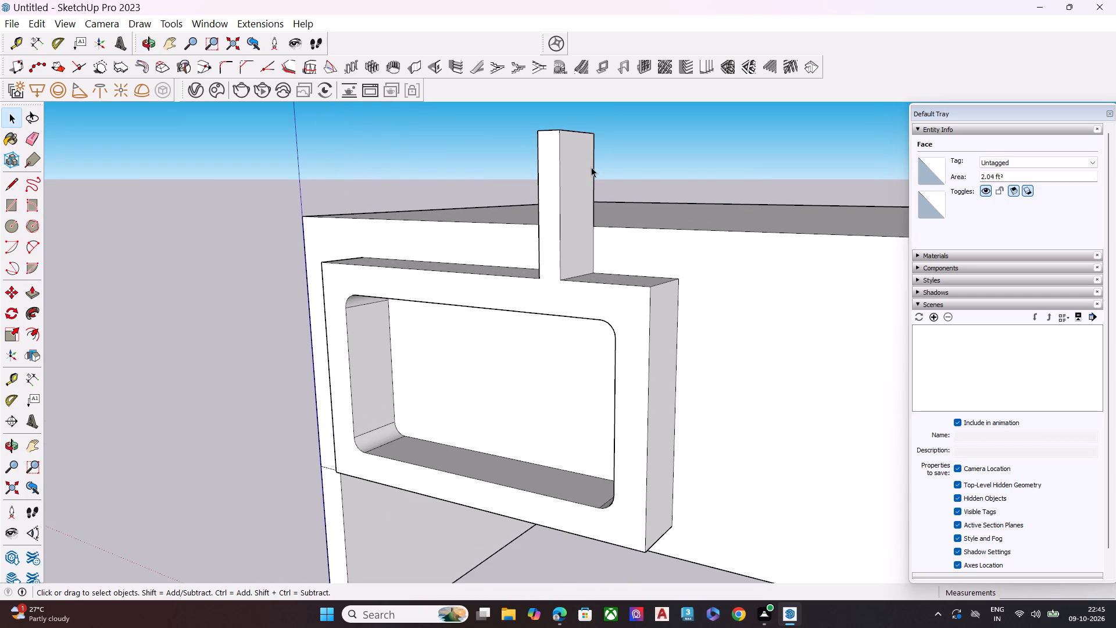
key(l)
click(563, 166)
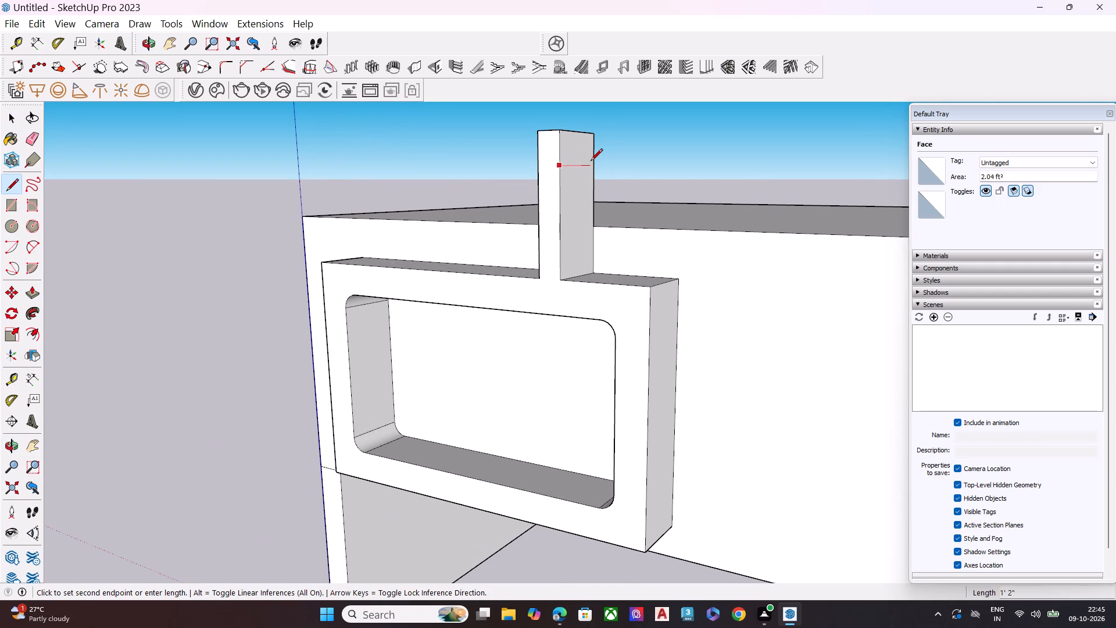
click(596, 165)
Extrude the small upper face sideways into a horizontal beam reaching the block's far side edge.
key(space)
click(575, 152)
double_click(576, 152)
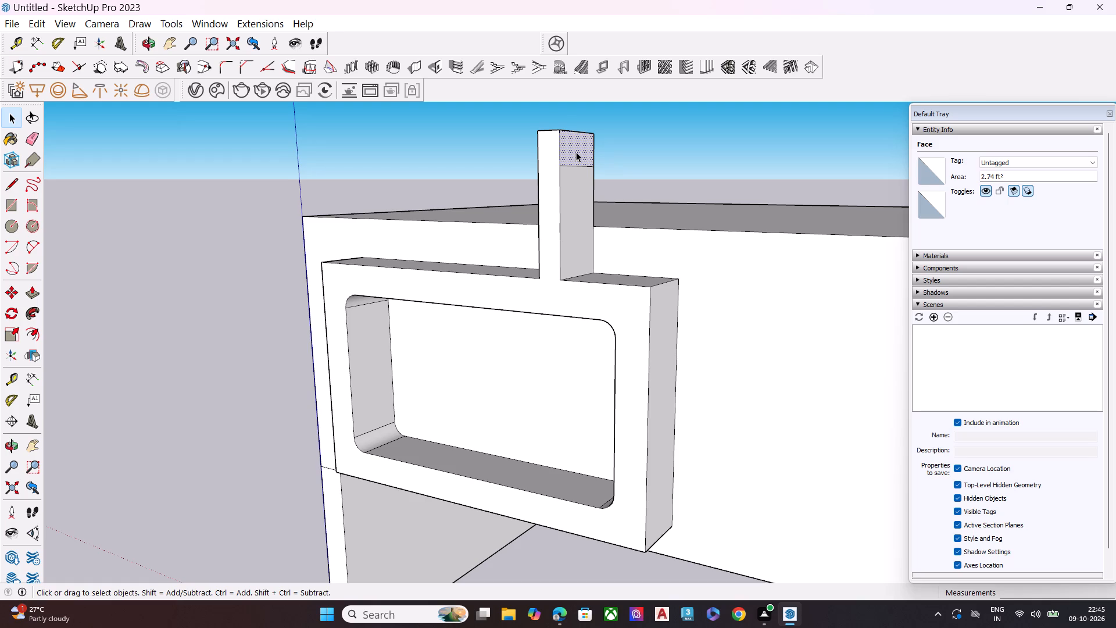
key(p)
click(576, 152)
scroll(607, 157, down, 8)
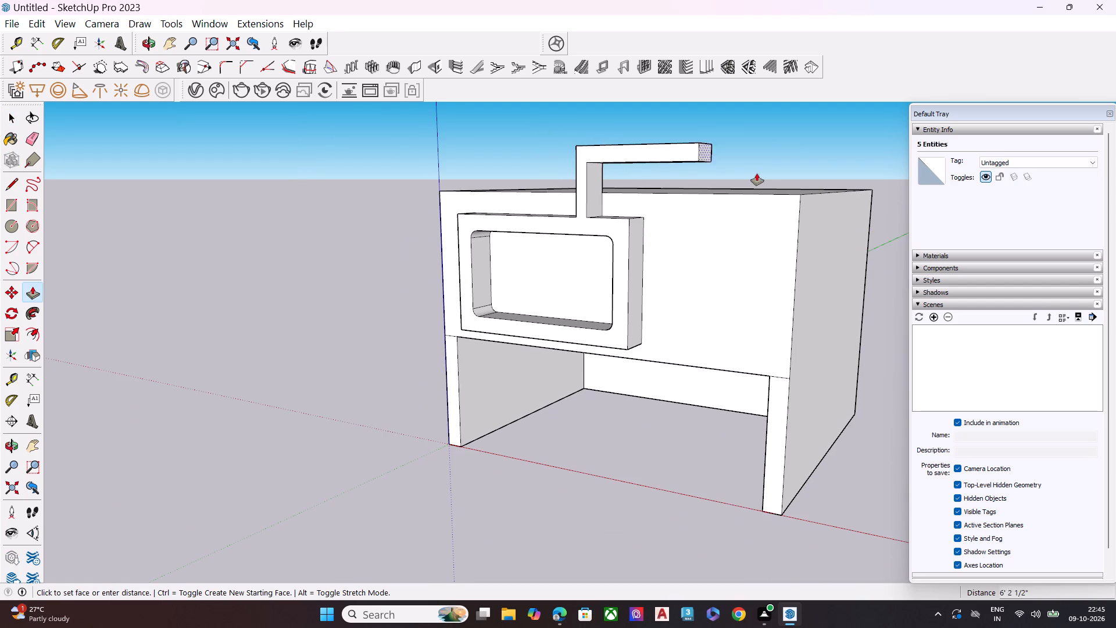
middle_drag(792, 197, 846, 197)
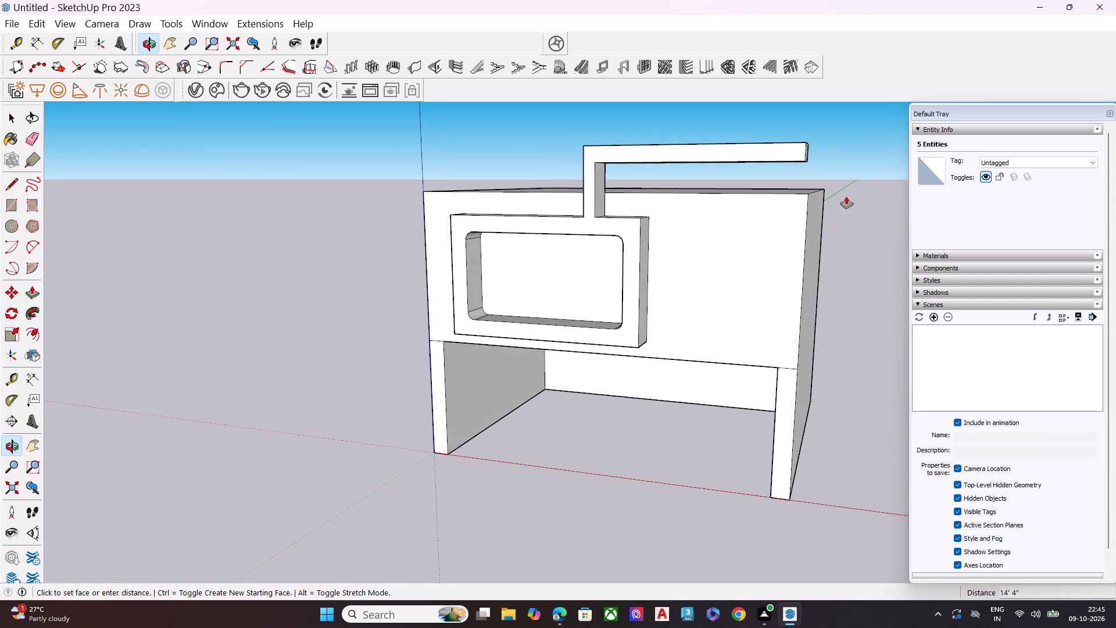
click(813, 191)
Draw a 2' 4 1/2" line across the beam's underside near its free end.
middle_drag(791, 190, 827, 126)
scroll(828, 130, up, 6)
middle_drag(767, 179, 825, 159)
scroll(761, 179, up, 10)
middle_drag(754, 177, 789, 129)
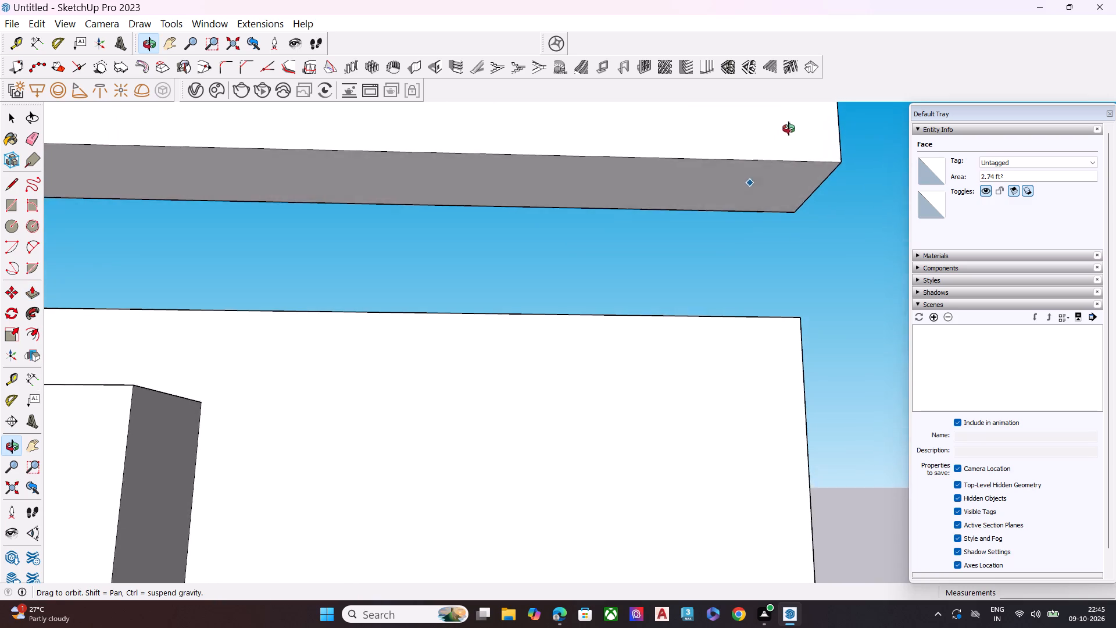
middle_drag(789, 129, 794, 124)
scroll(793, 185, up, 1)
middle_drag(793, 185, 792, 149)
key(l)
click(739, 158)
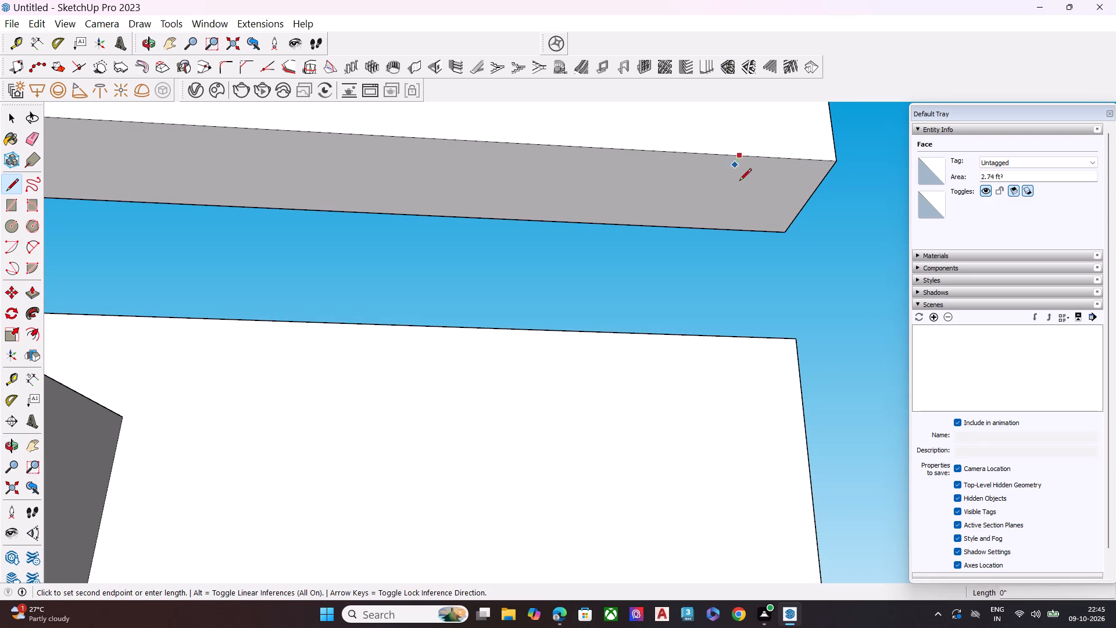
click(709, 230)
Extrude the underside's end section downward about 14' 5", as far as the top of the ground-level recess.
key(space)
click(758, 193)
triple_click(759, 192)
click(760, 192)
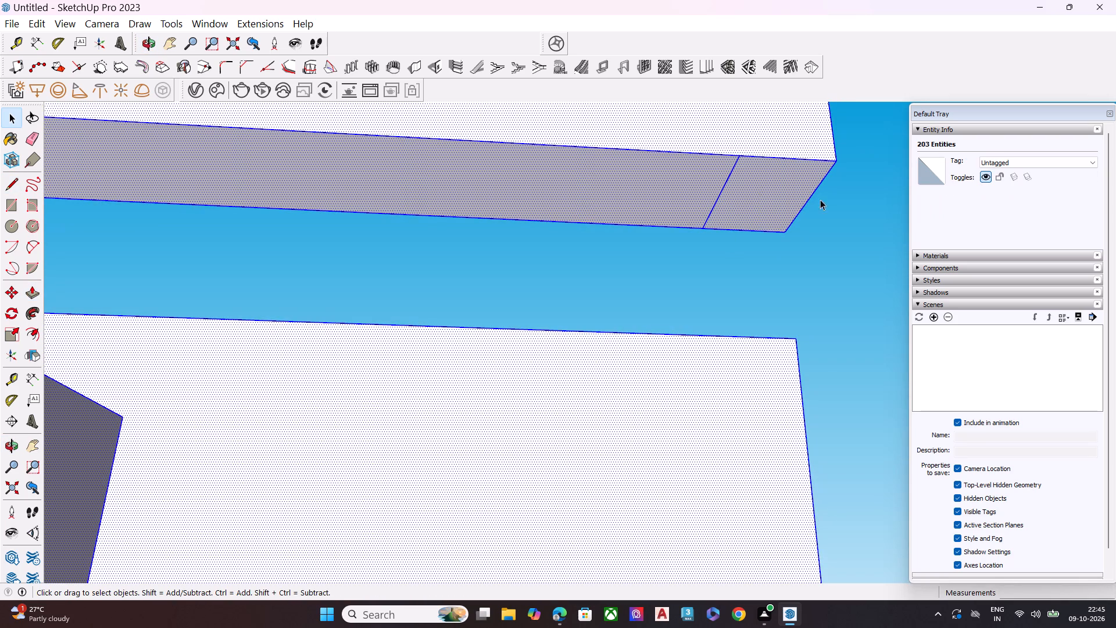
click(852, 222)
double_click(774, 191)
key(p)
click(776, 186)
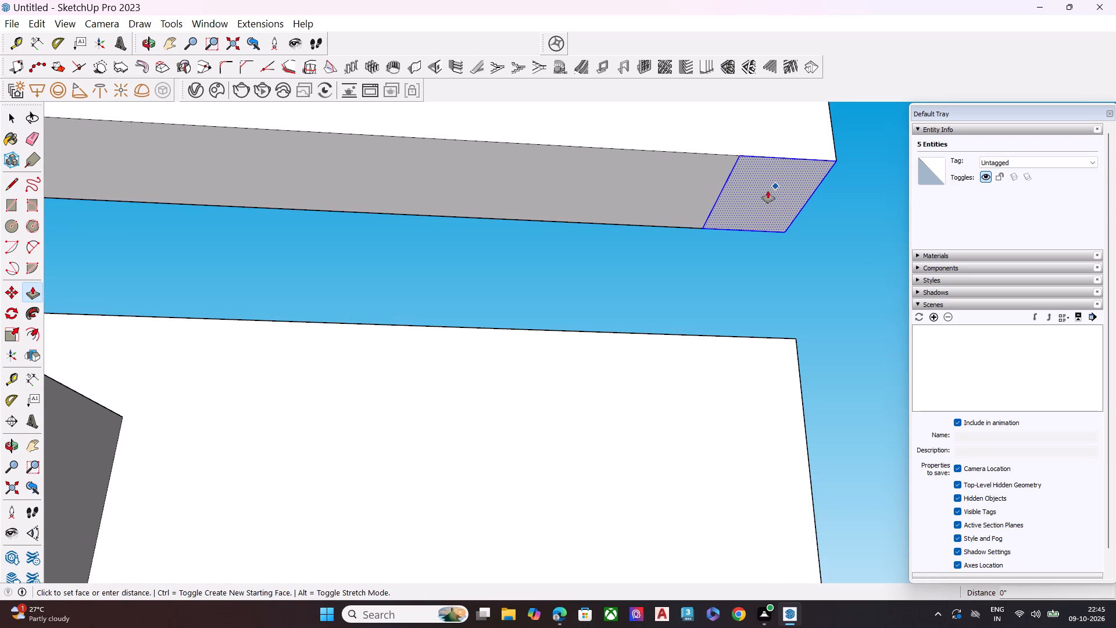
scroll(704, 199, down, 7)
scroll(751, 248, down, 7)
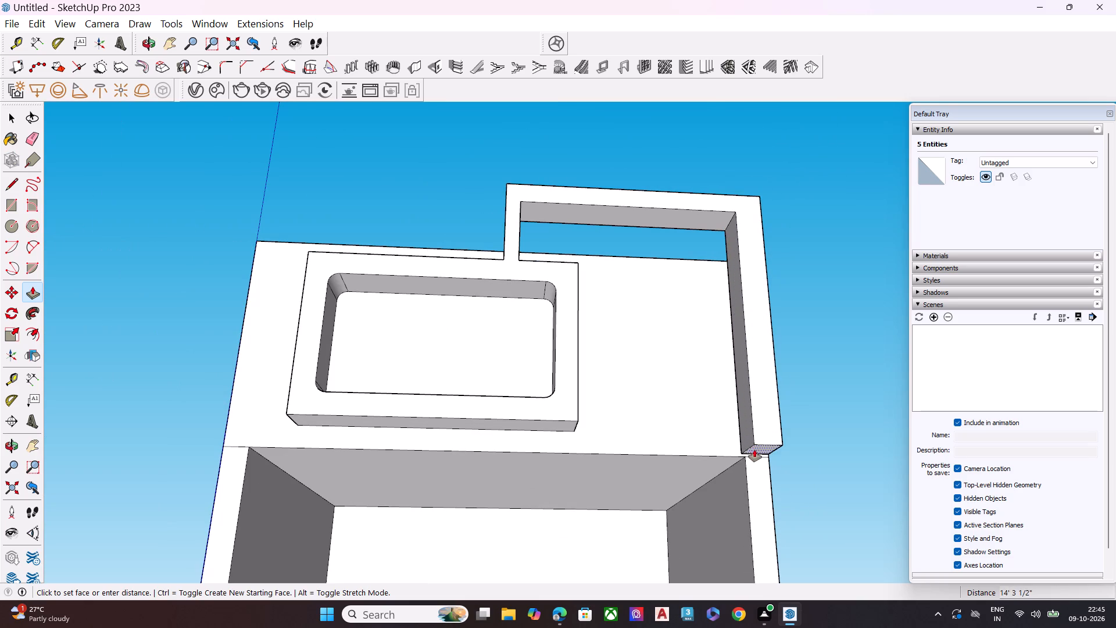
click(737, 457)
key(space)
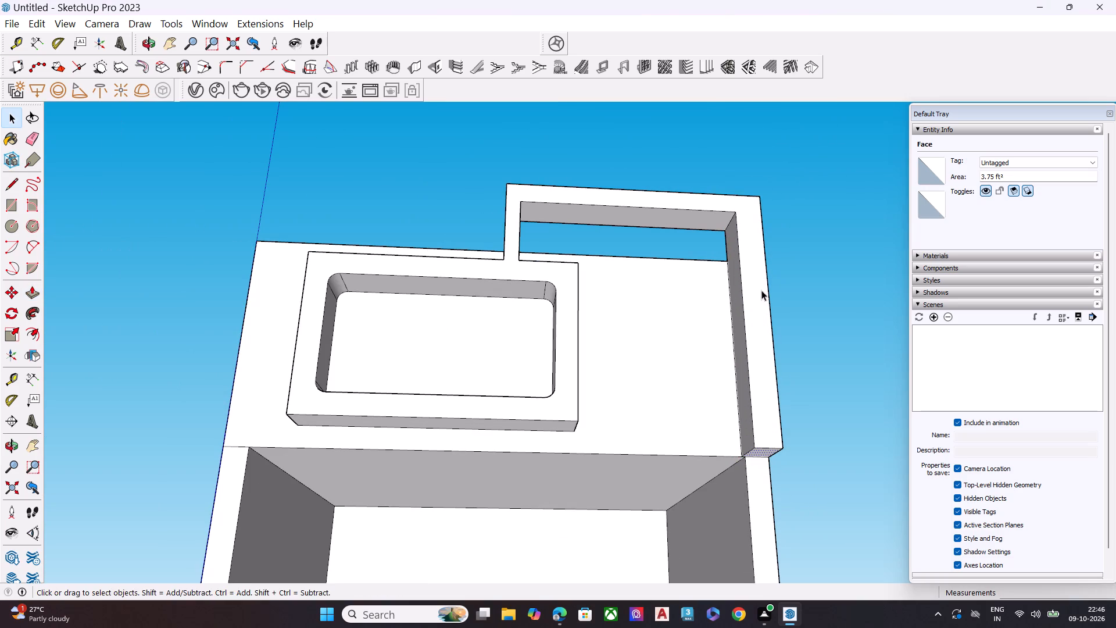
Push the descending leg's inner face back slightly to make the leg thinner.
middle_drag(763, 261, 817, 387)
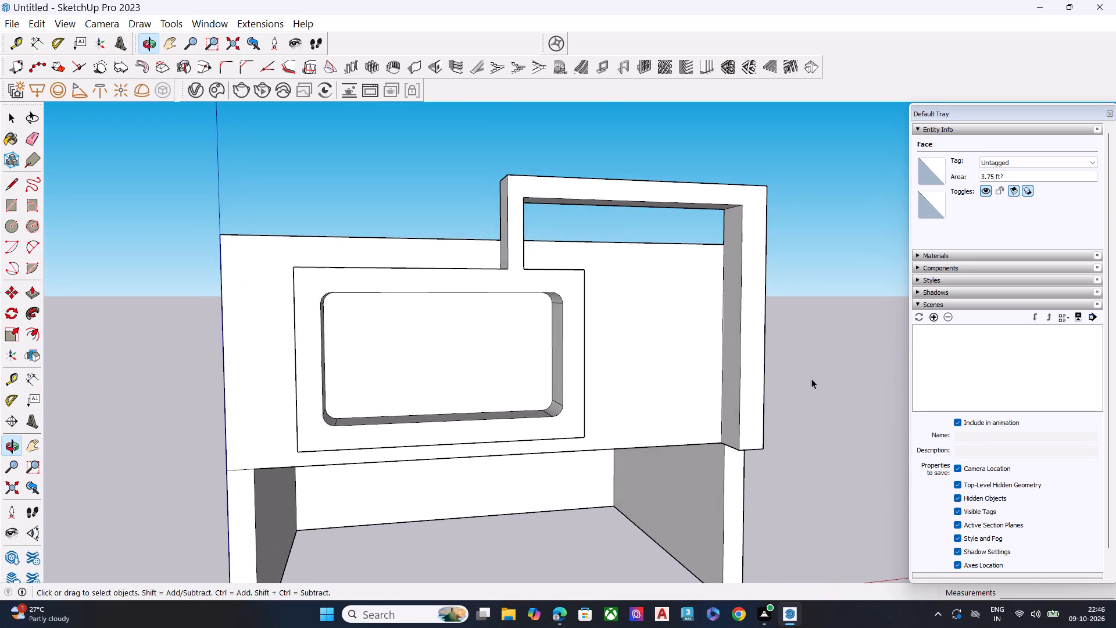
scroll(727, 254, up, 4)
click(743, 249)
key(p)
click(743, 249)
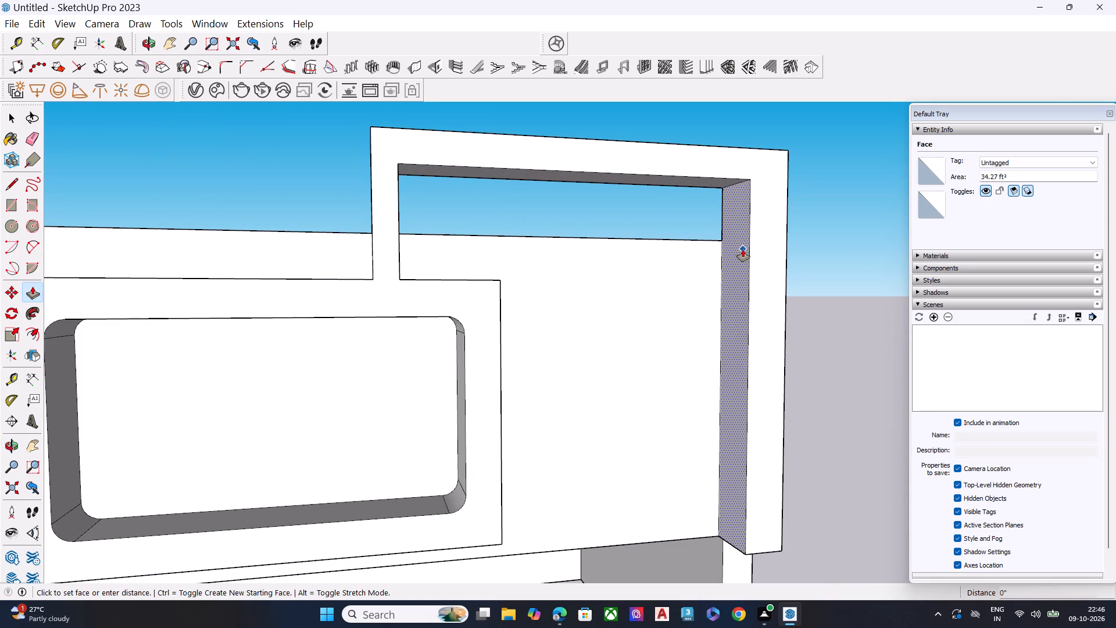
click(750, 247)
key(space)
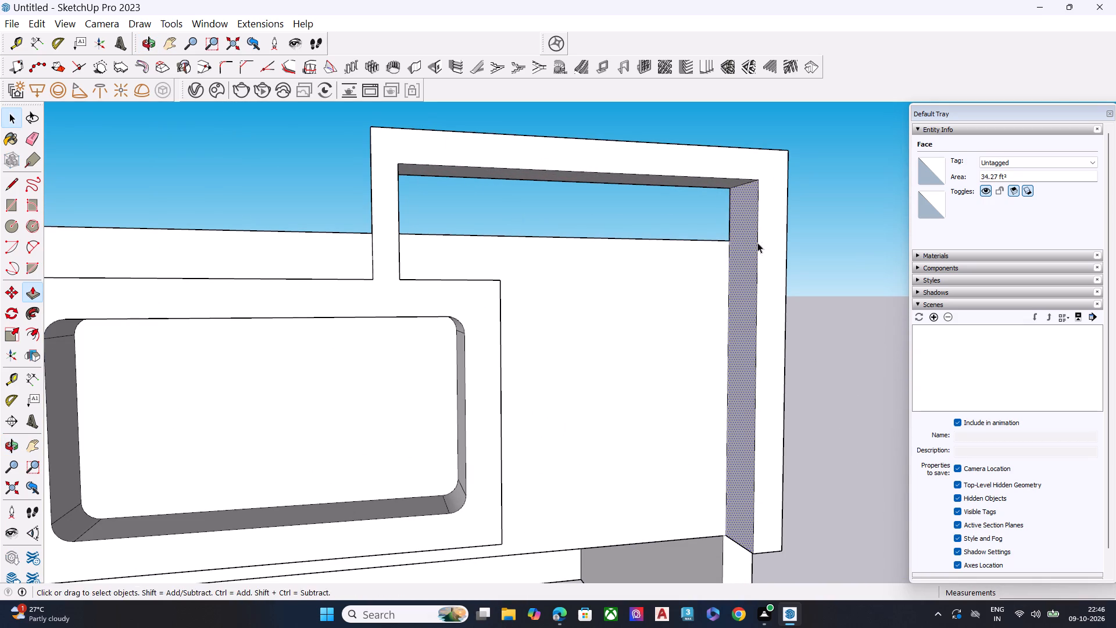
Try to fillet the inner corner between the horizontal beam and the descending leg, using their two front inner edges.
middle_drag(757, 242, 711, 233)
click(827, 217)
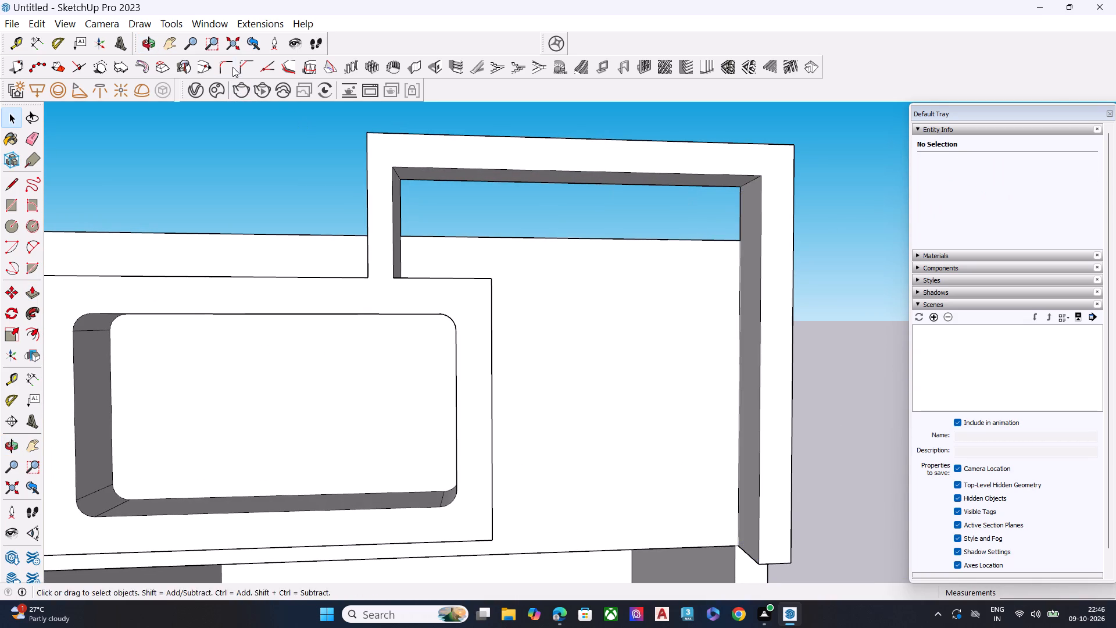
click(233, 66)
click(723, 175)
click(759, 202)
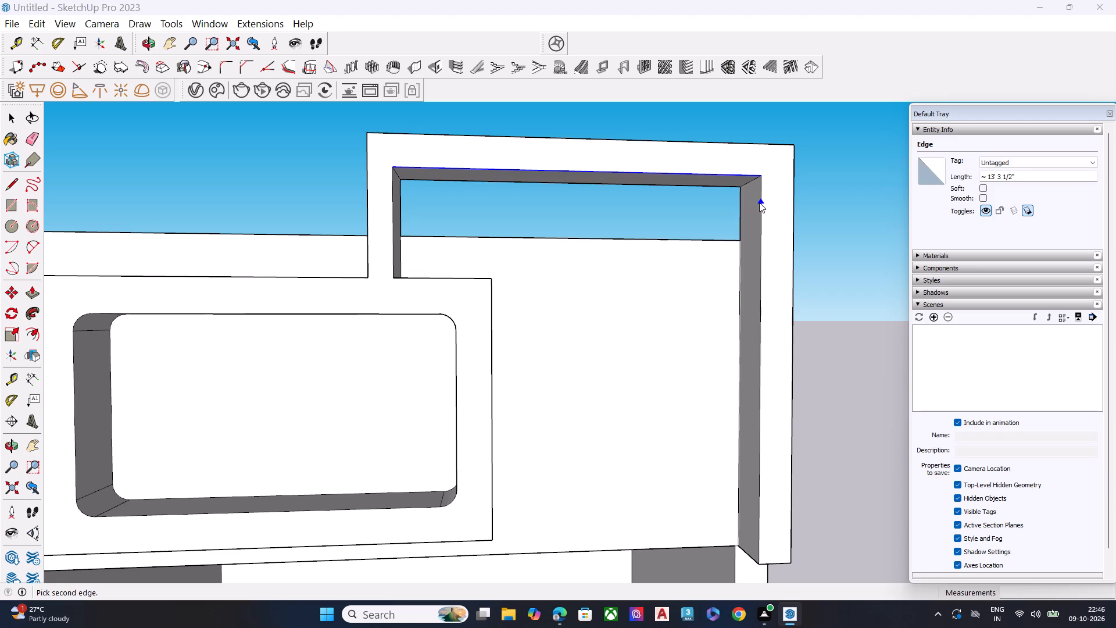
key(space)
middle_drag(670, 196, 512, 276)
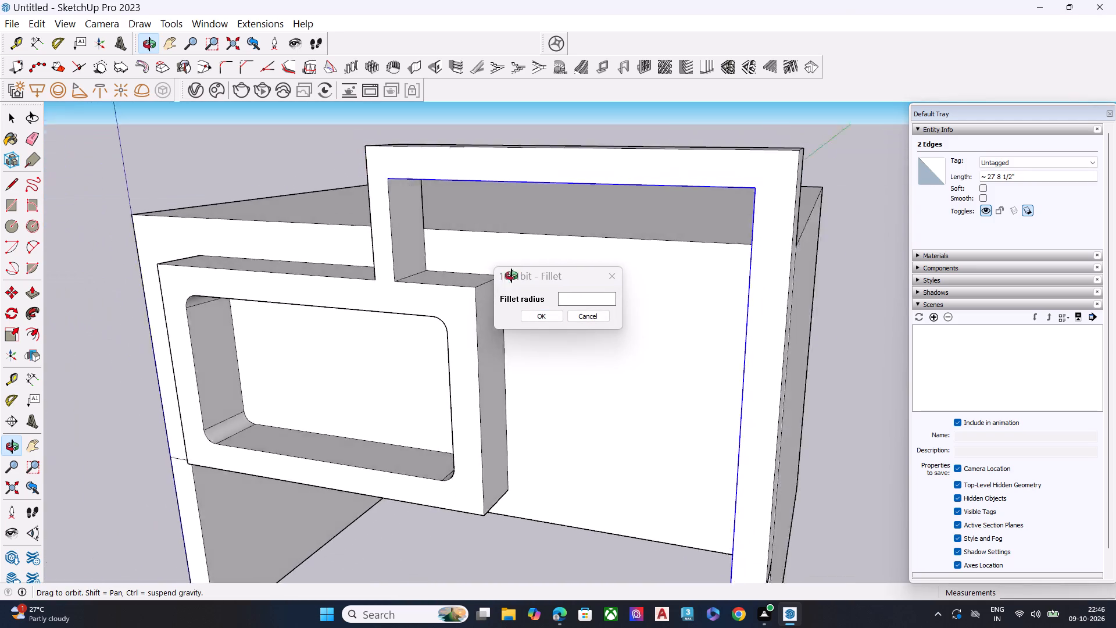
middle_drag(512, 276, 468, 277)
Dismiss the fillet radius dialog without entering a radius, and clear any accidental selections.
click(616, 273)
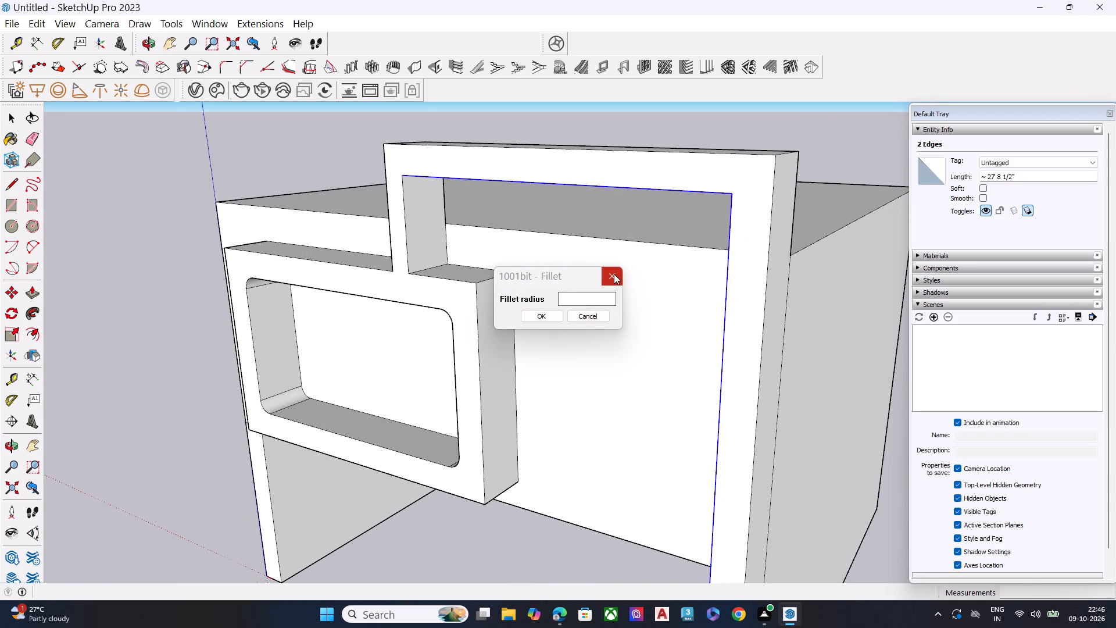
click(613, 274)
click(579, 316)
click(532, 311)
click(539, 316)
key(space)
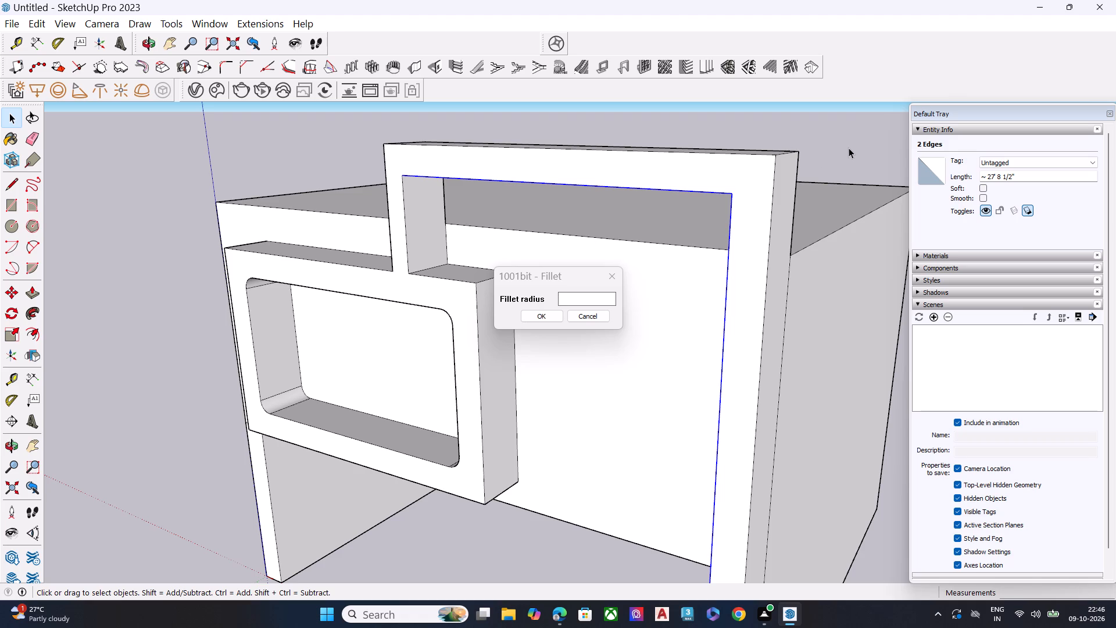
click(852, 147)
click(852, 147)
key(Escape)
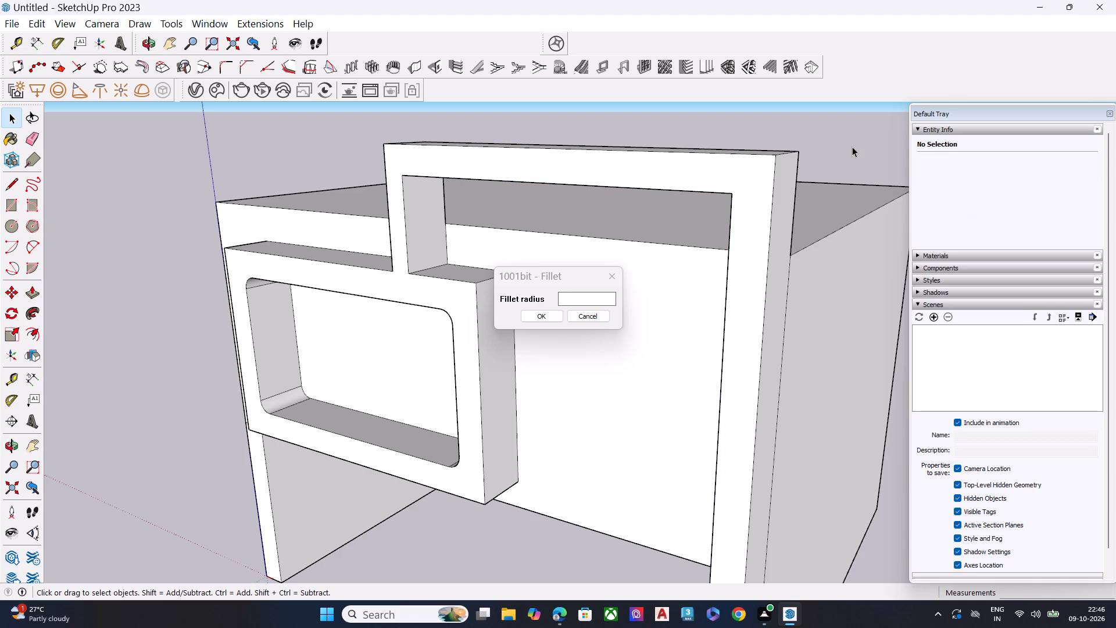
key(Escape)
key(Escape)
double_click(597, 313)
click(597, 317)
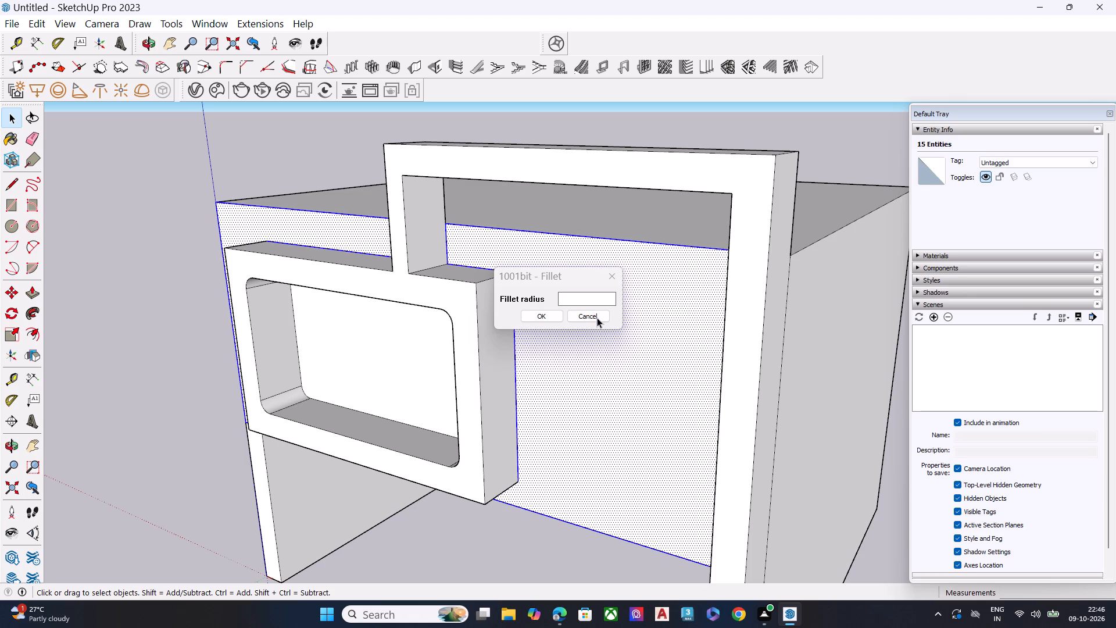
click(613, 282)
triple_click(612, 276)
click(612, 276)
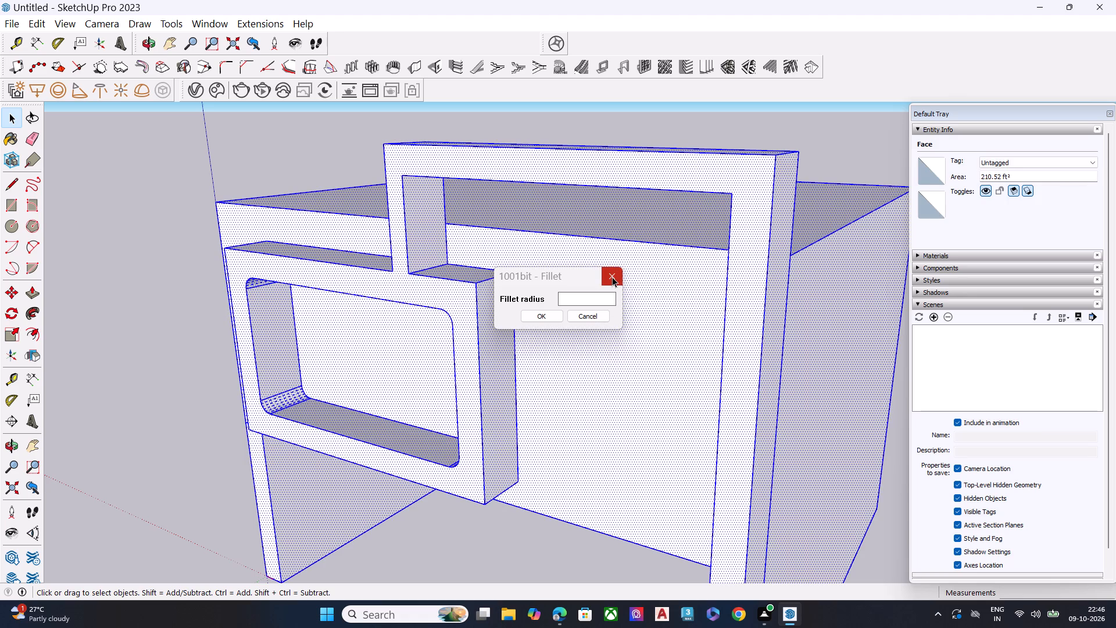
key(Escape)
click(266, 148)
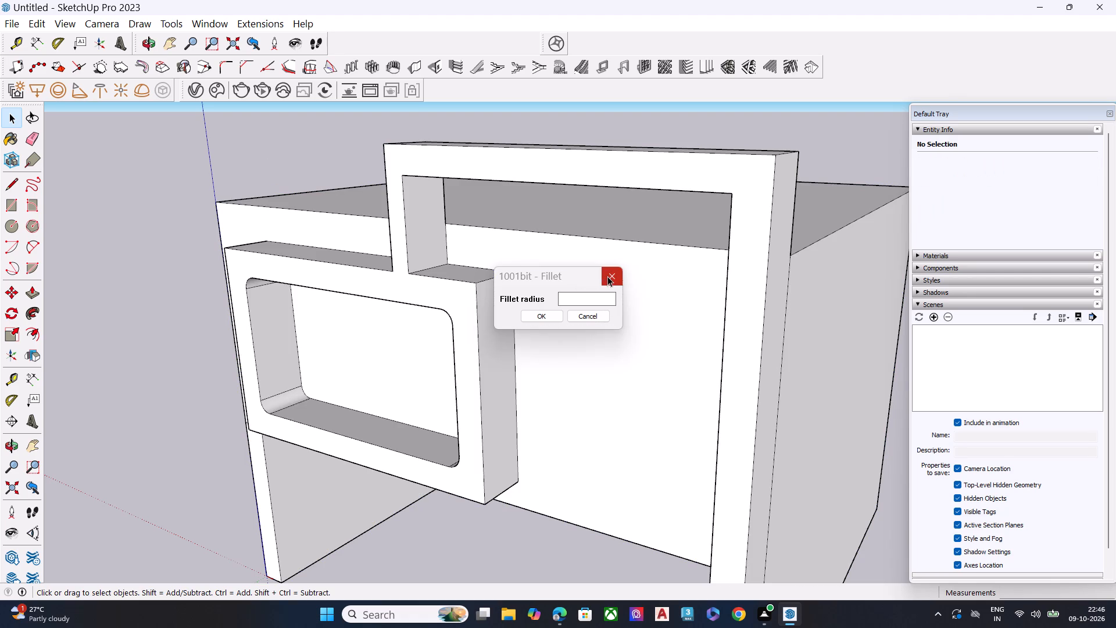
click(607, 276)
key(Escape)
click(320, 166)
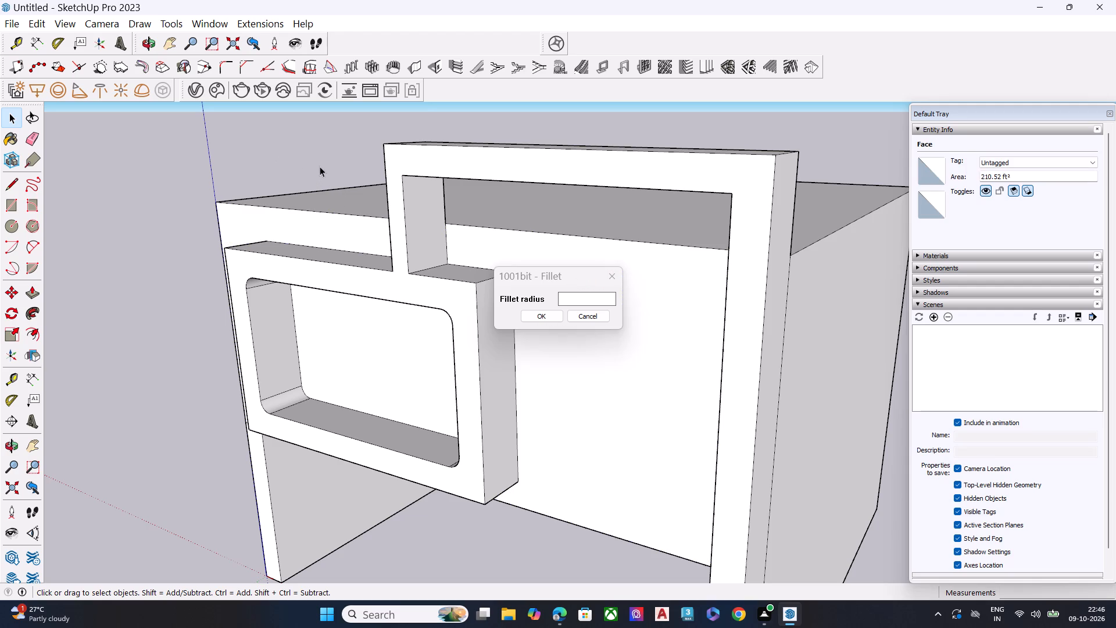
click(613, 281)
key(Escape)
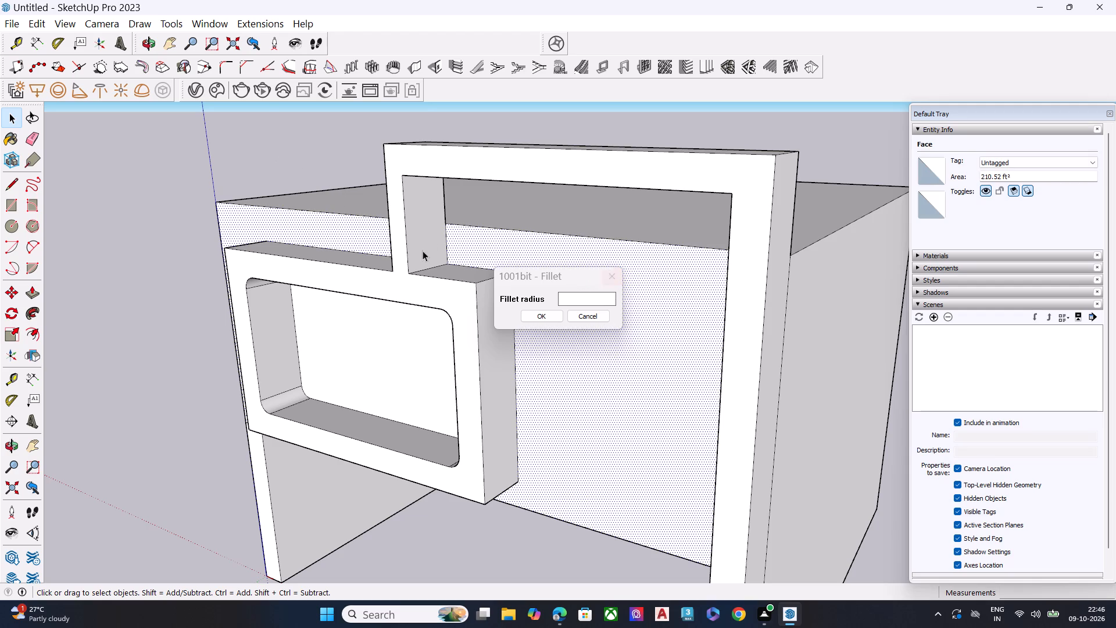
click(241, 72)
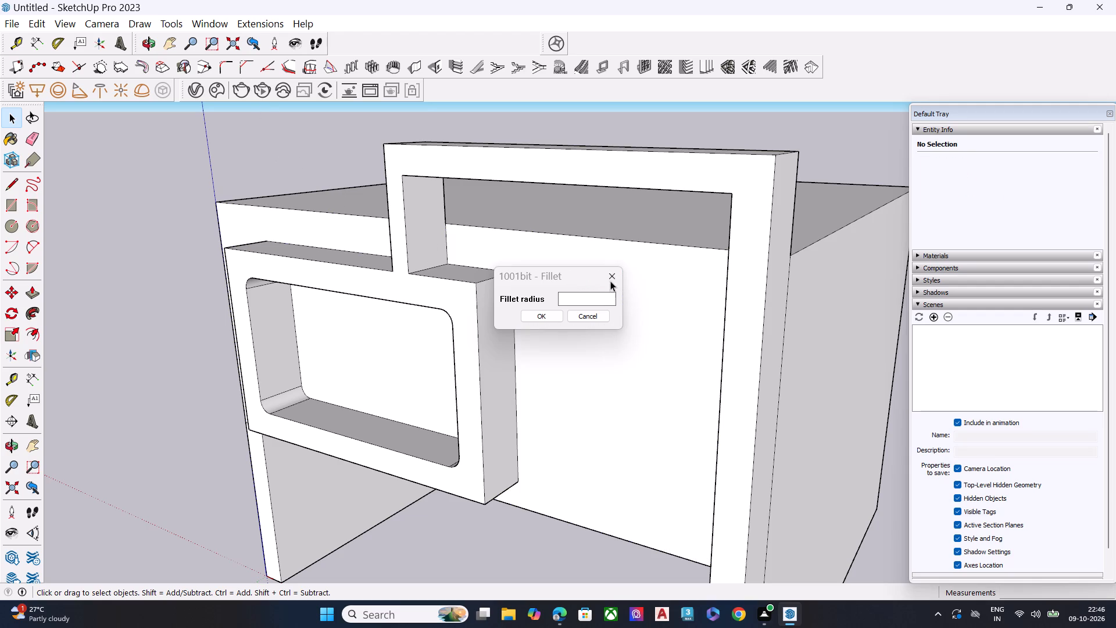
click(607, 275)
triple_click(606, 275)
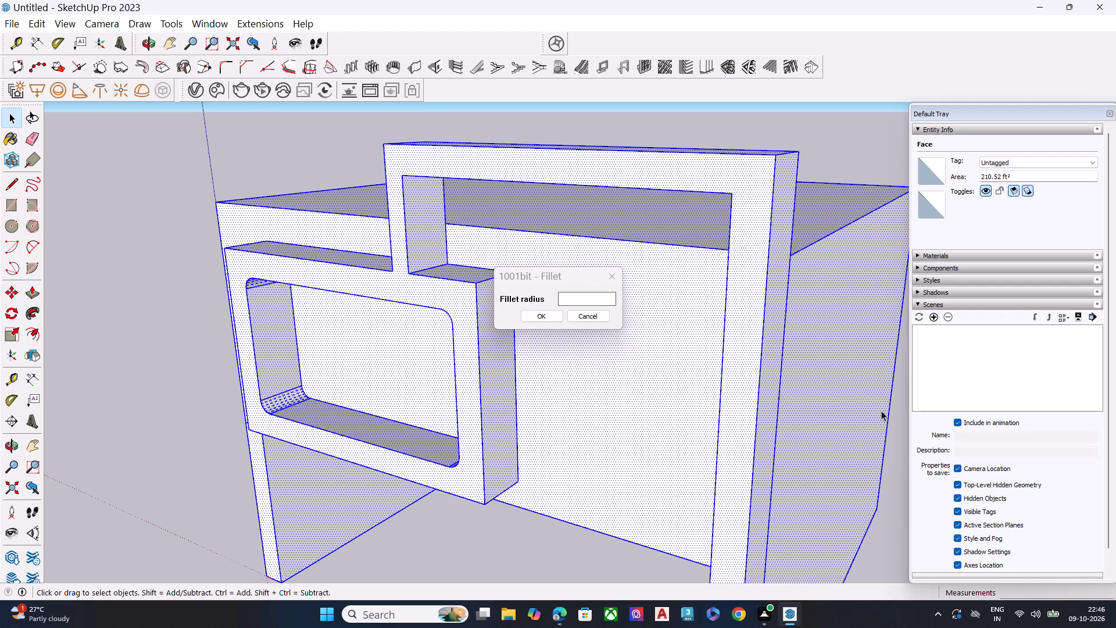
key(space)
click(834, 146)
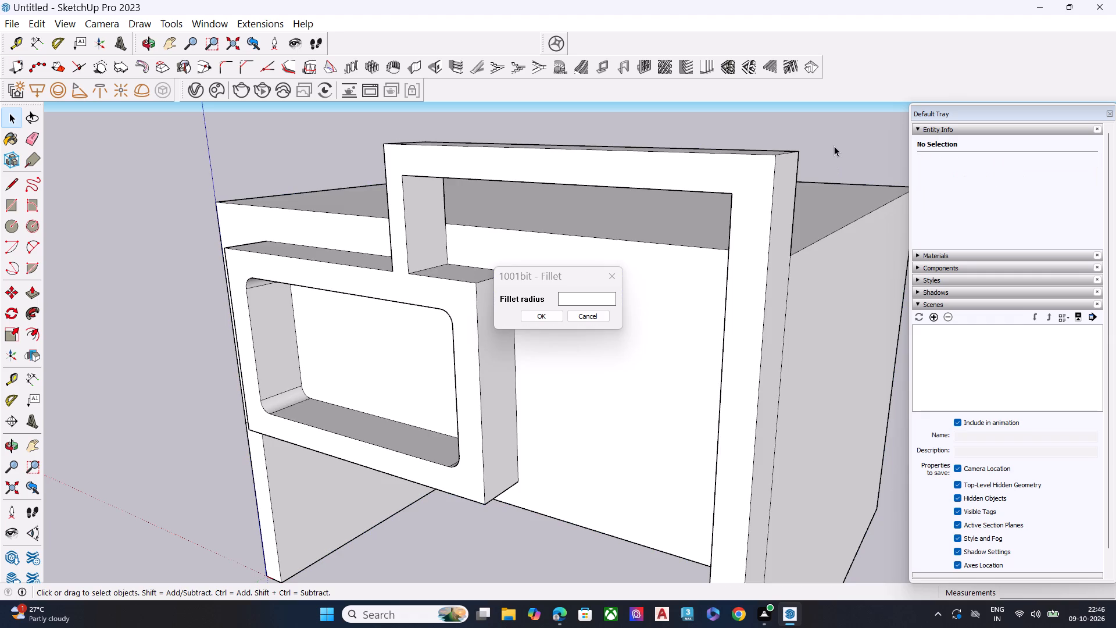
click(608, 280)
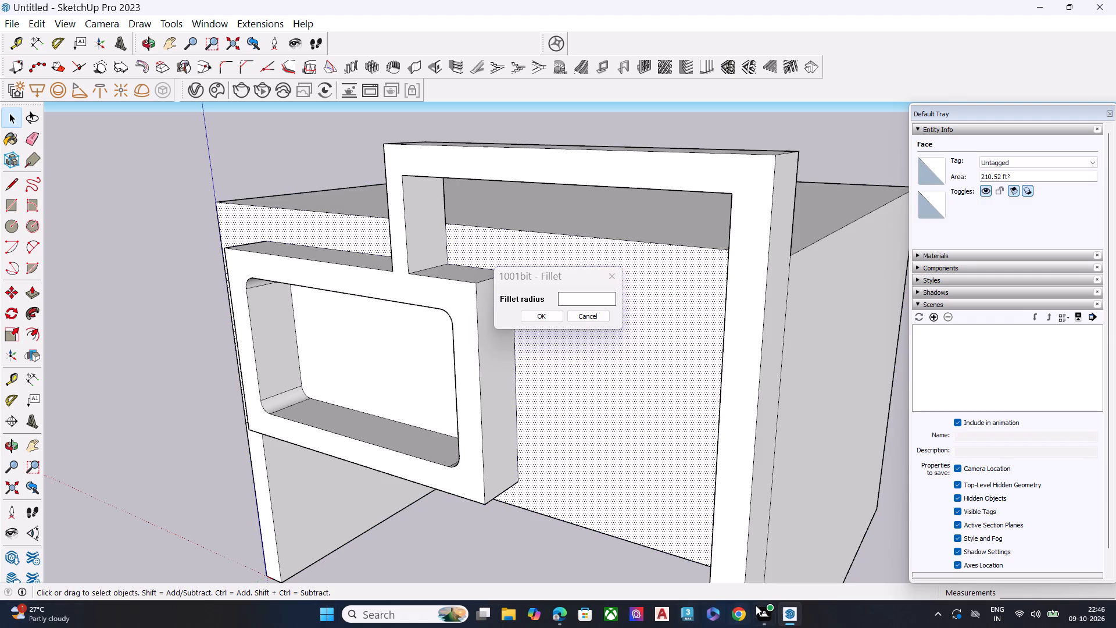